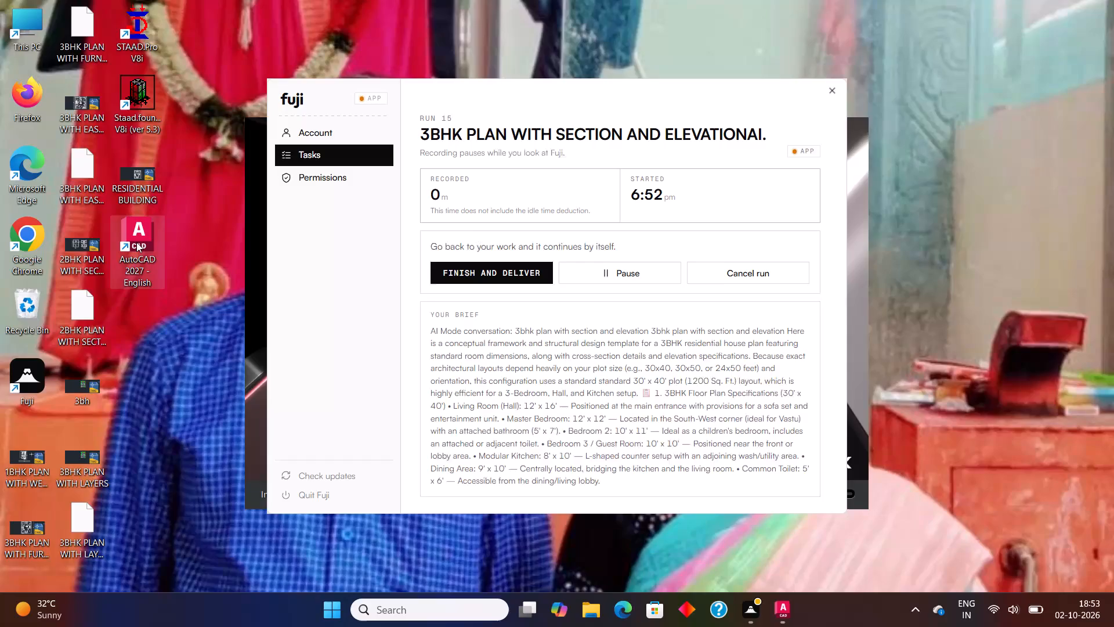
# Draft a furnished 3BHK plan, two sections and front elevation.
# Start a new blank AutoCAD drawing.
pyautogui.click(249, 283)
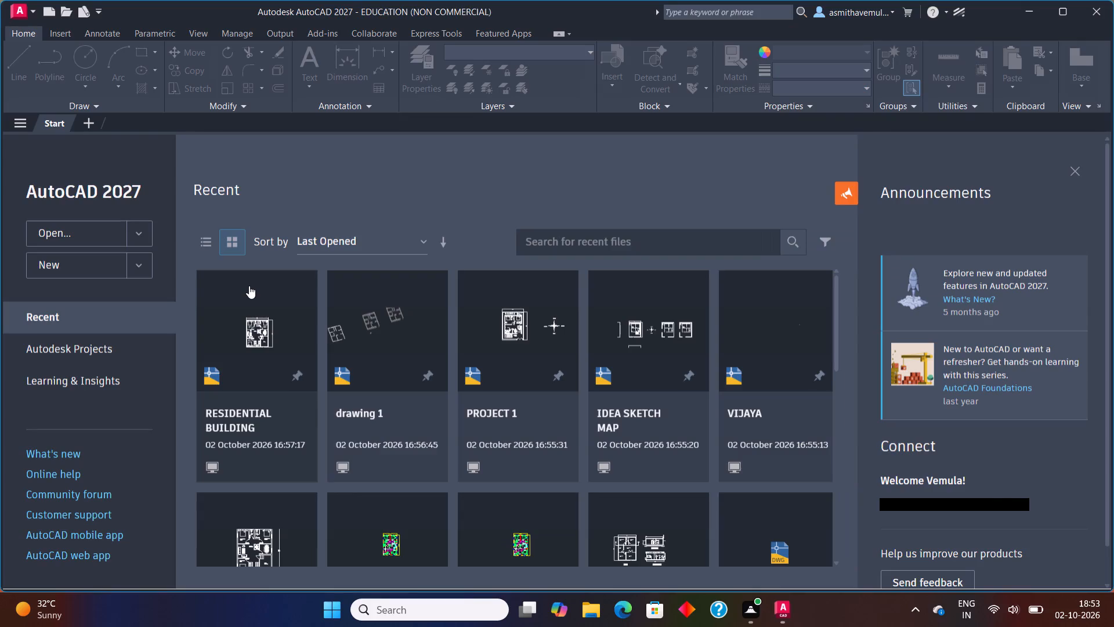
pyautogui.click(109, 259)
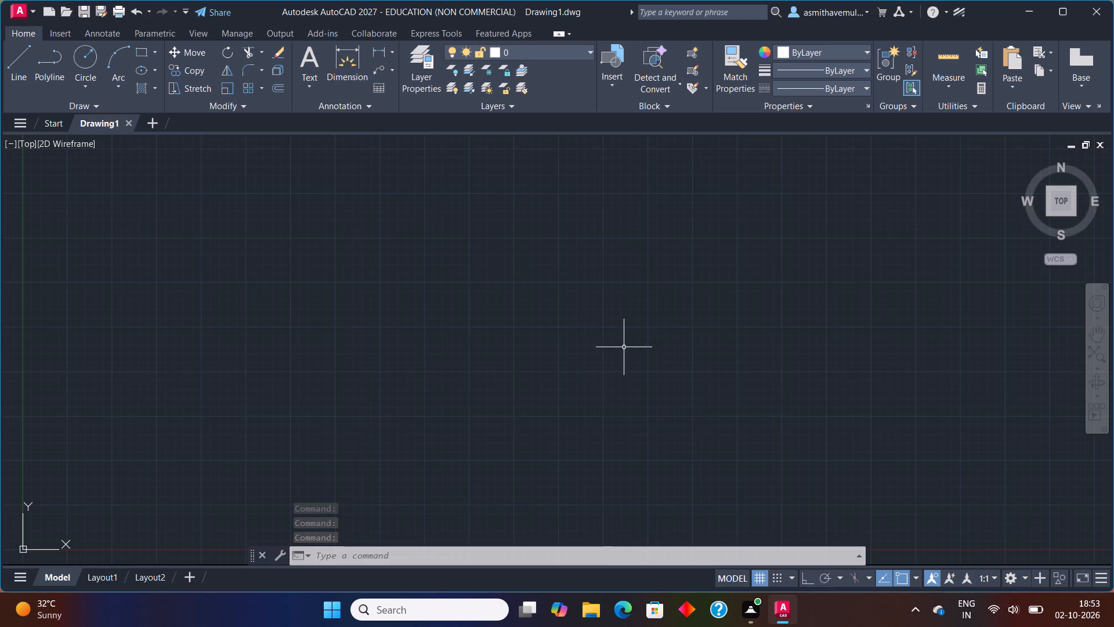
# Set the drawing's length units to Engineering with 0'-0.0" precision.
pyautogui.write('UNITY')
pyautogui.press('BackSpace')
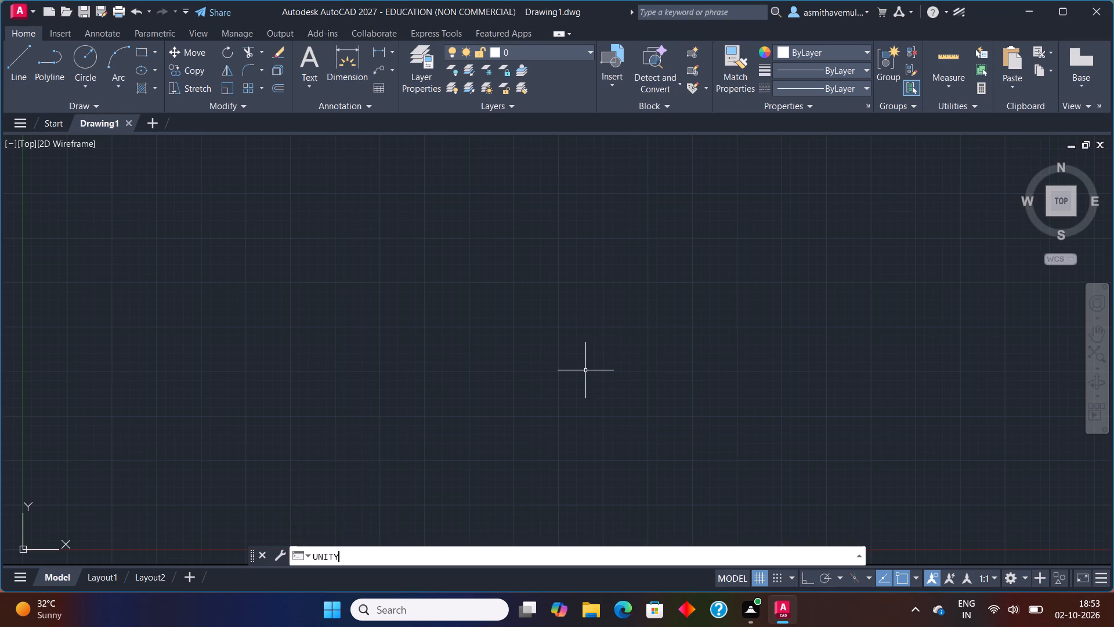
pyautogui.press('BackSpace')
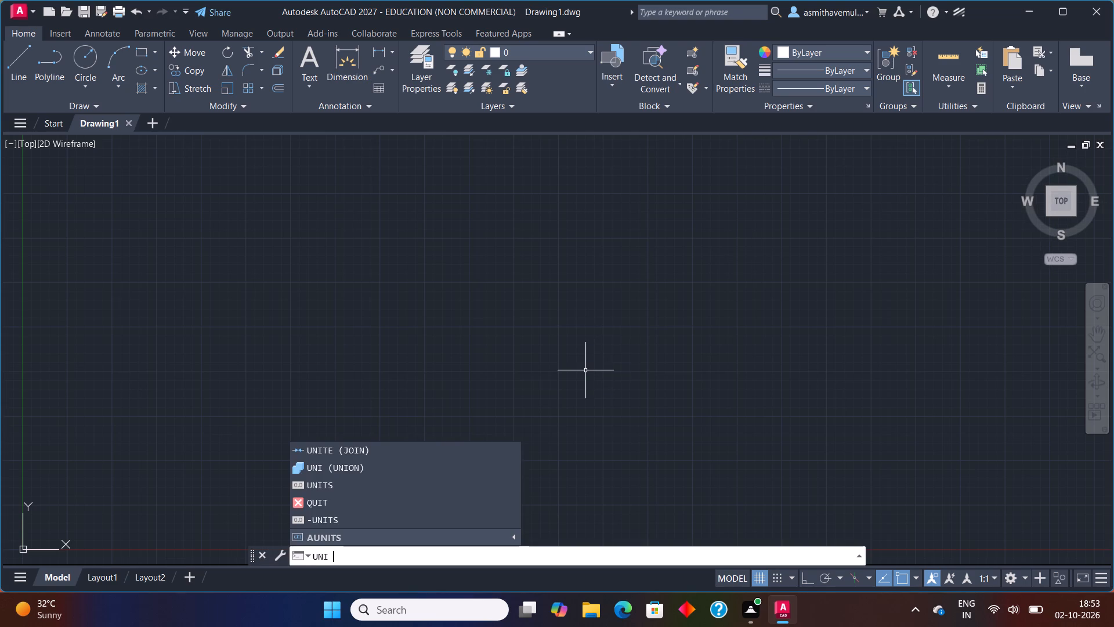
pyautogui.write('TS')
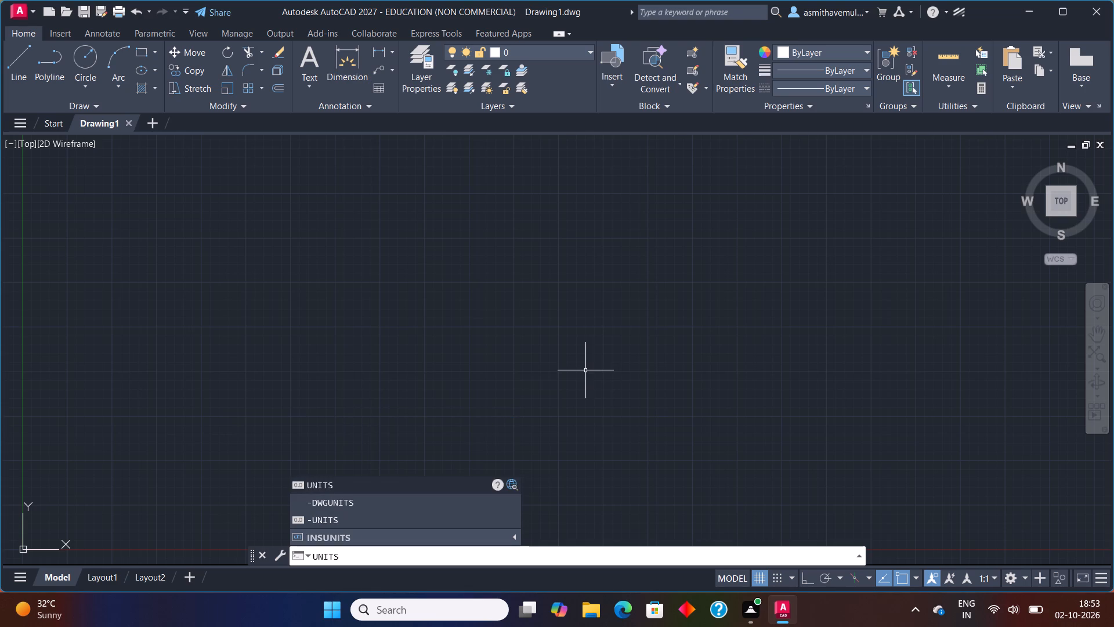
pyautogui.press('Return')
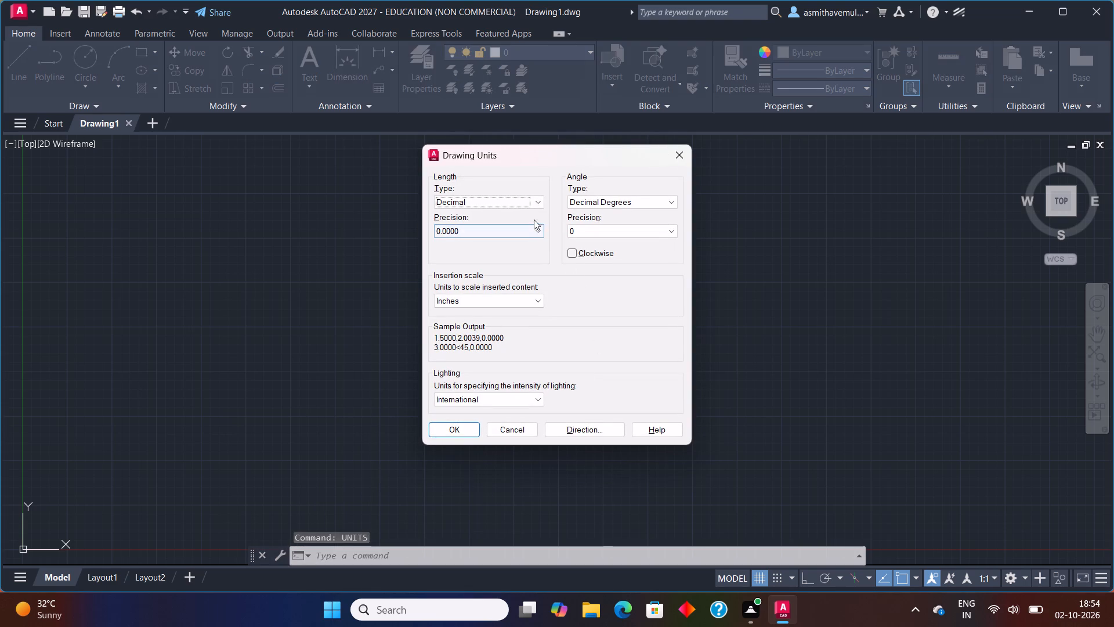
pyautogui.click(541, 203)
pyautogui.click(534, 230)
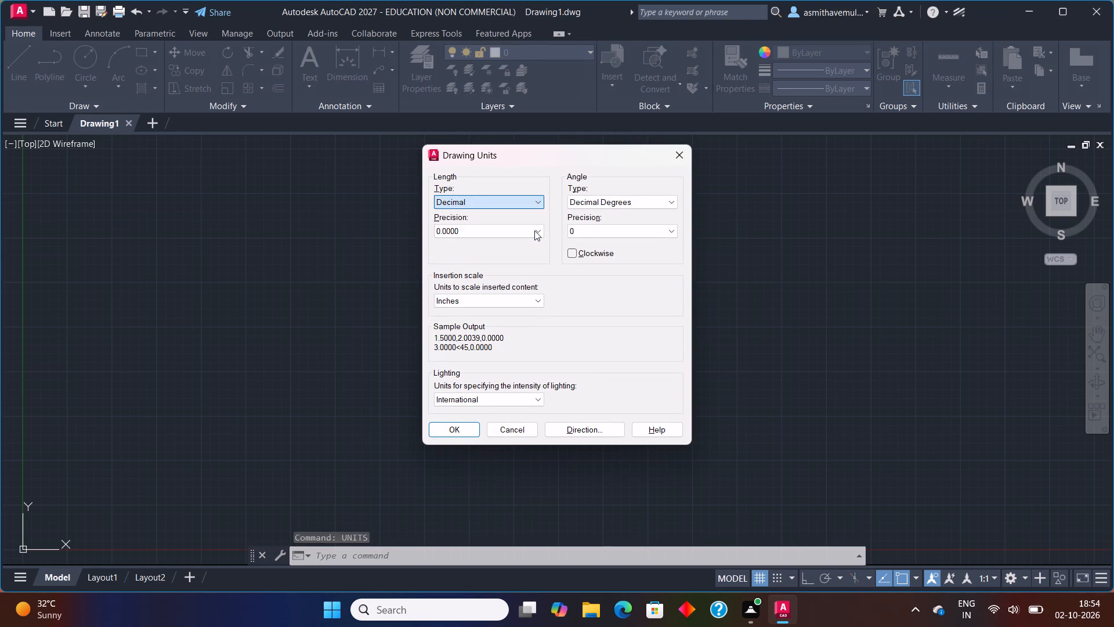
pyautogui.click(534, 230)
pyautogui.click(533, 250)
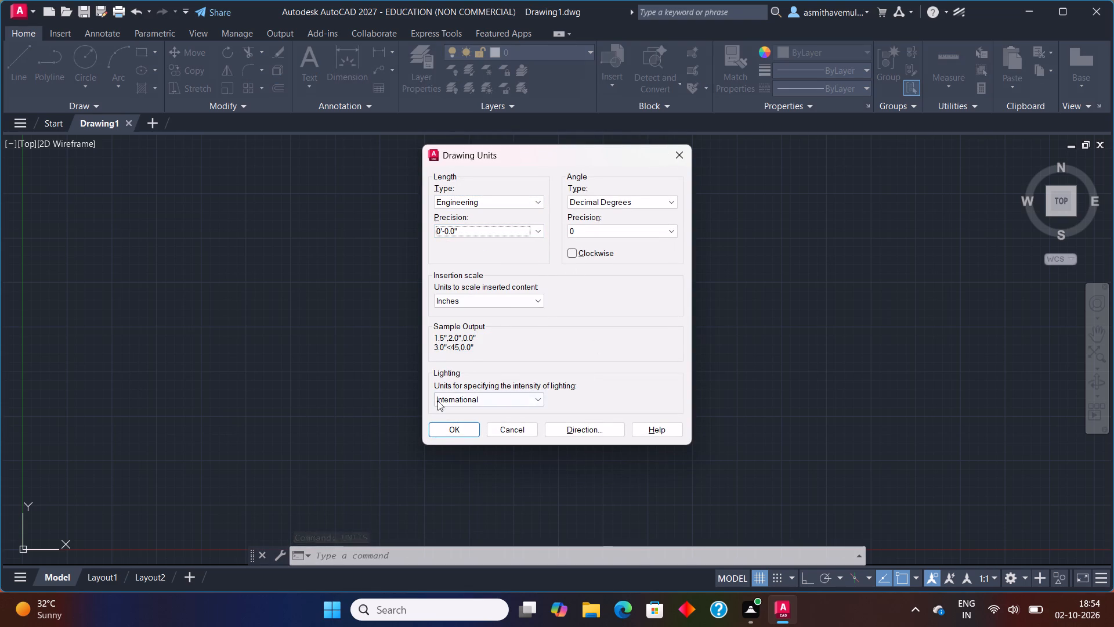
pyautogui.click(443, 433)
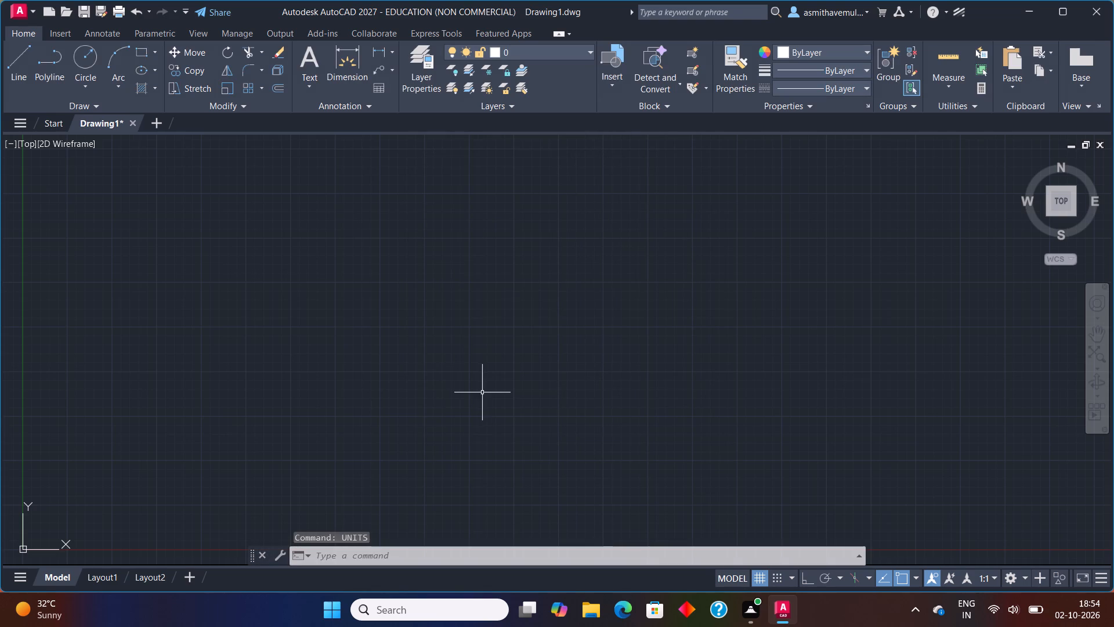
# Modify the Standard dimension style to a text height of 1' with text aligned with the dimension line.
pyautogui.press('d')
pyautogui.press('Return')
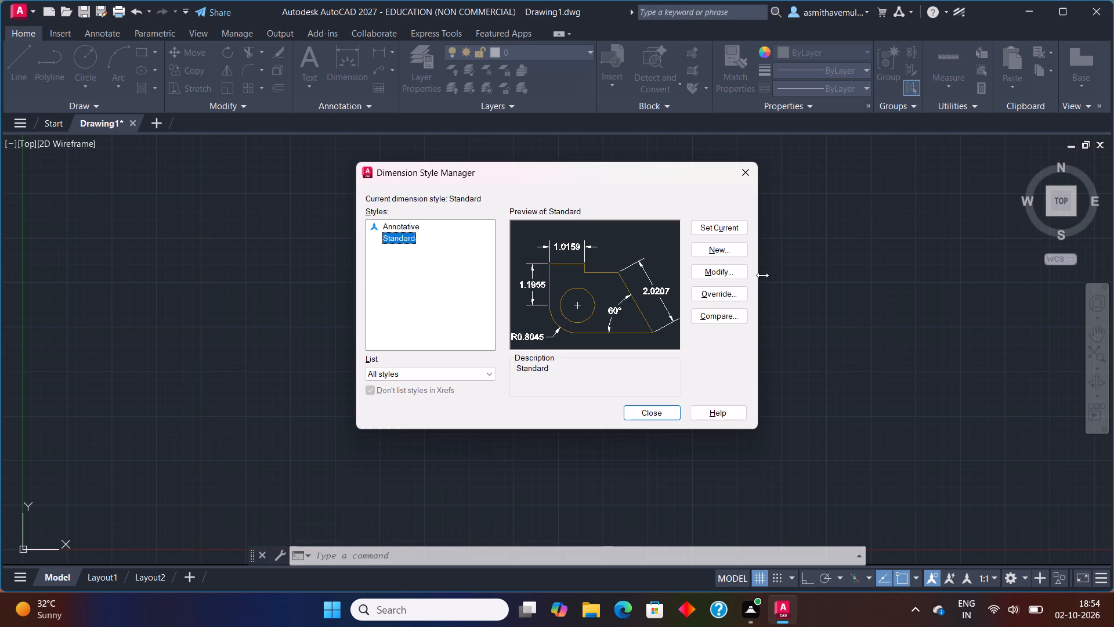
pyautogui.click(706, 272)
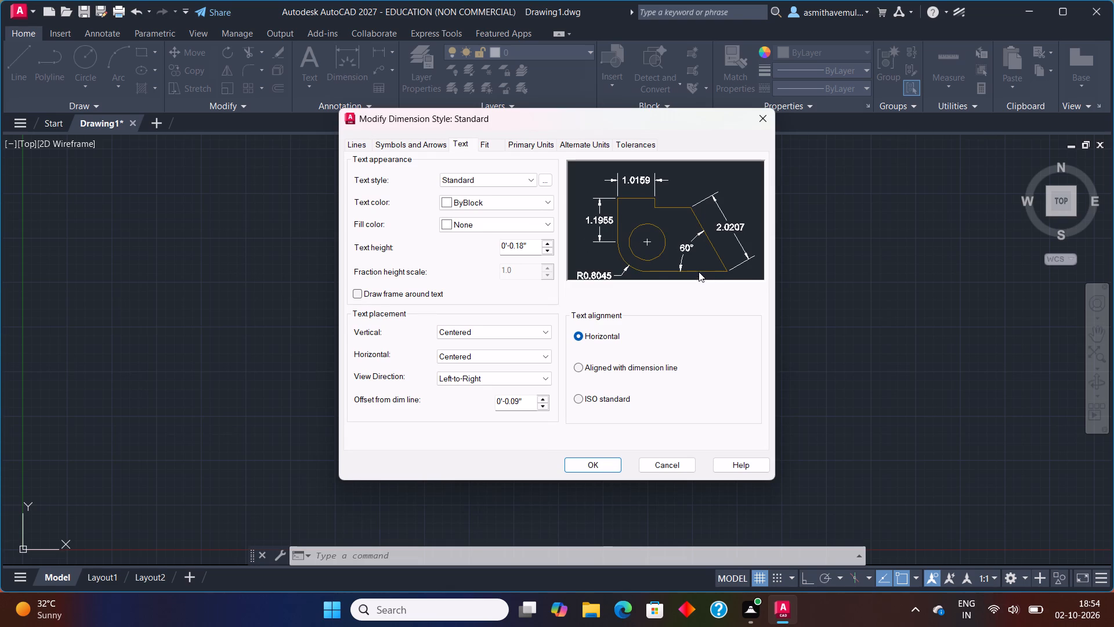
pyautogui.click(531, 247)
pyautogui.press('BackSpace')
pyautogui.press('BackSpace')
pyautogui.press('BackSpace')
pyautogui.press('BackSpace')
pyautogui.press('BackSpace')
pyautogui.press('BackSpace')
pyautogui.press('BackSpace')
pyautogui.press('BackSpace')
pyautogui.press('BackSpace')
pyautogui.press('BackSpace')
pyautogui.press('BackSpace')
pyautogui.press('BackSpace')
pyautogui.press('BackSpace')
pyautogui.press('BackSpace')
pyautogui.press('BackSpace')
pyautogui.press('BackSpace')
pyautogui.press('BackSpace')
pyautogui.write("1'")
pyautogui.click(582, 368)
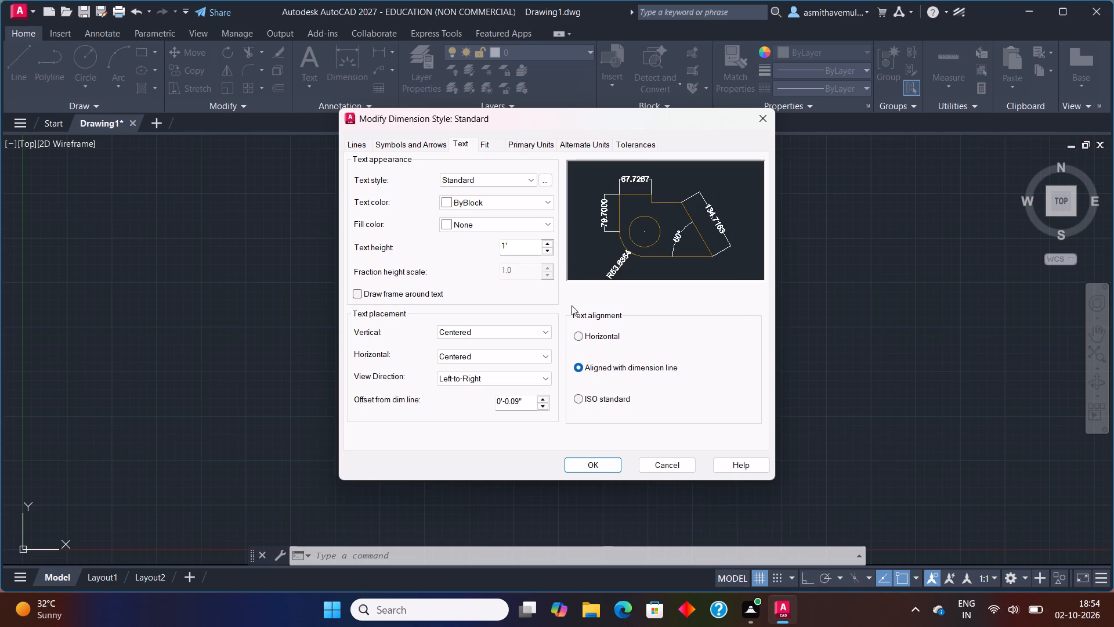
# Set the Standard dimension style's primary units to Engineering with 0'-0.0" precision and make the style current.
pyautogui.click(544, 145)
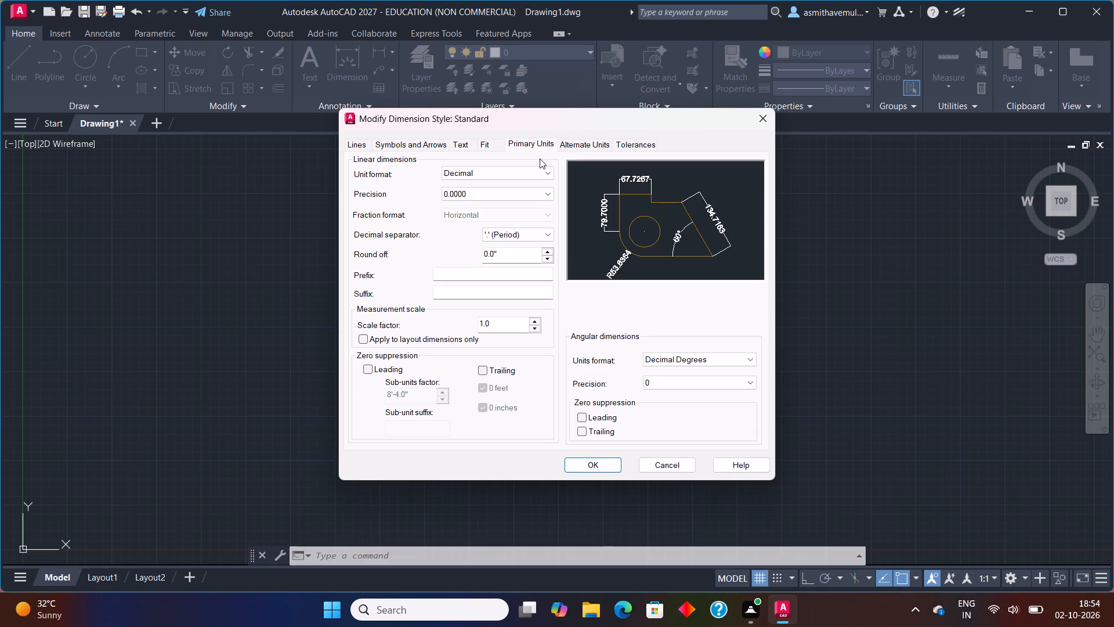
pyautogui.click(538, 177)
pyautogui.click(537, 204)
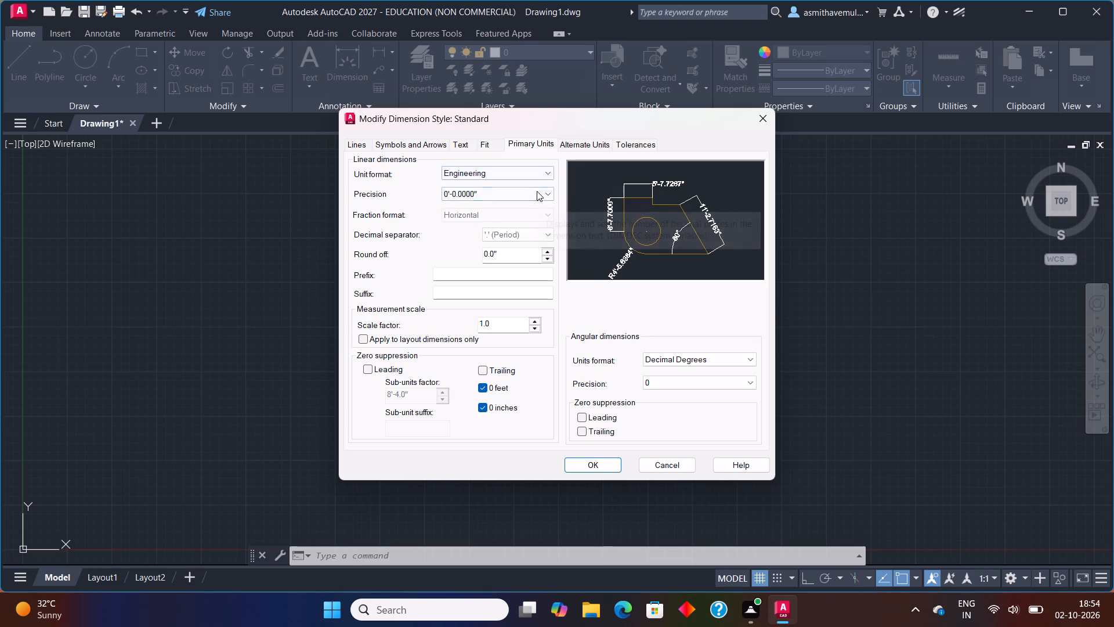
pyautogui.click(537, 190)
pyautogui.click(537, 213)
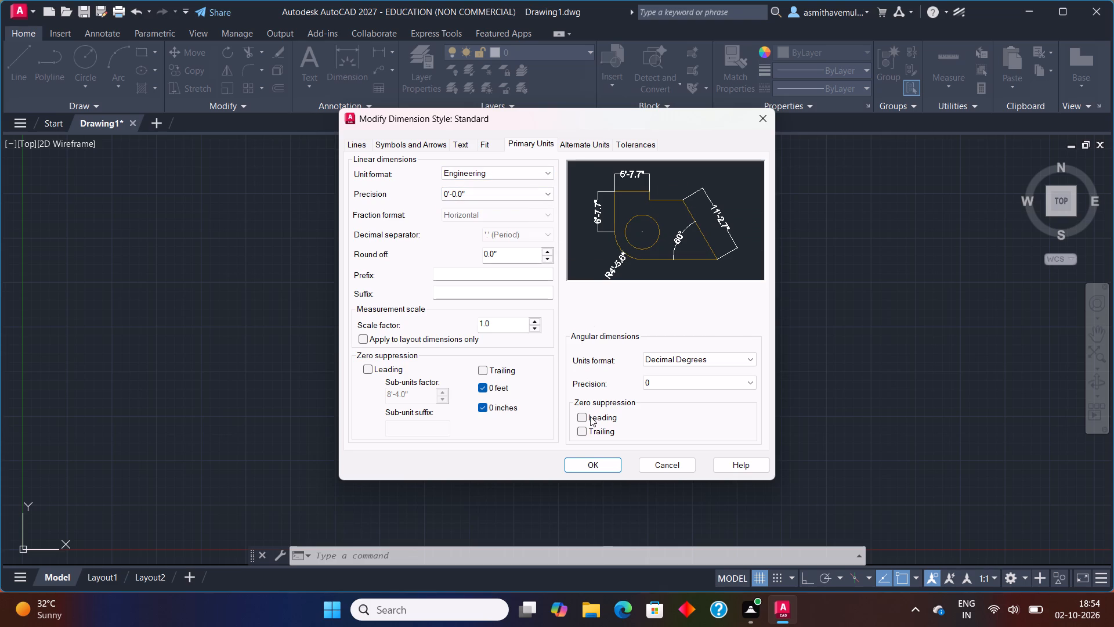
pyautogui.click(591, 467)
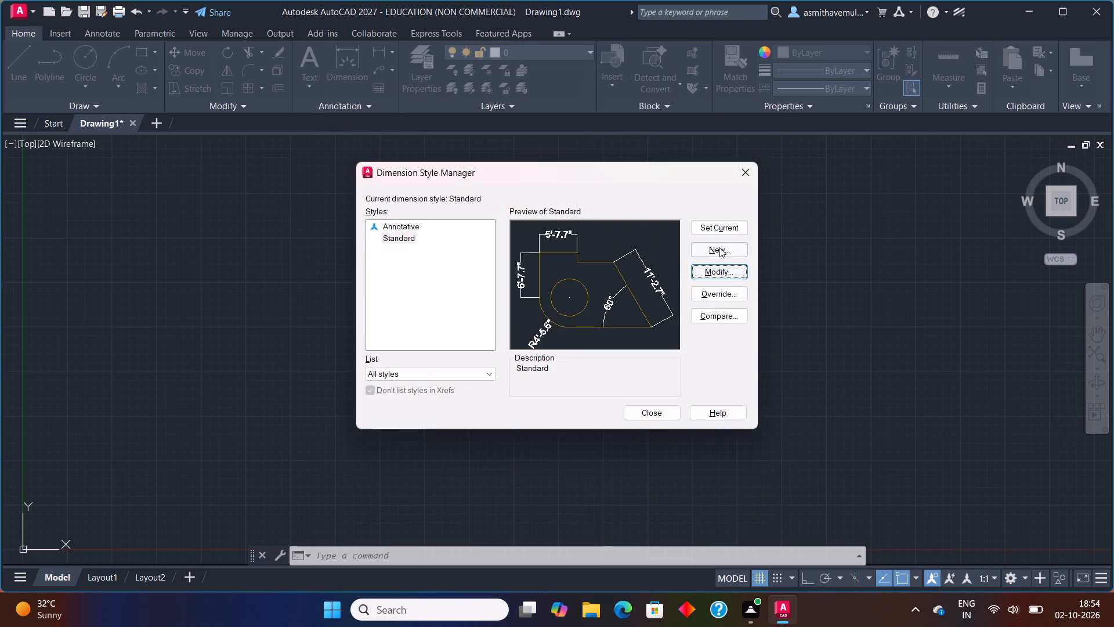
pyautogui.click(724, 225)
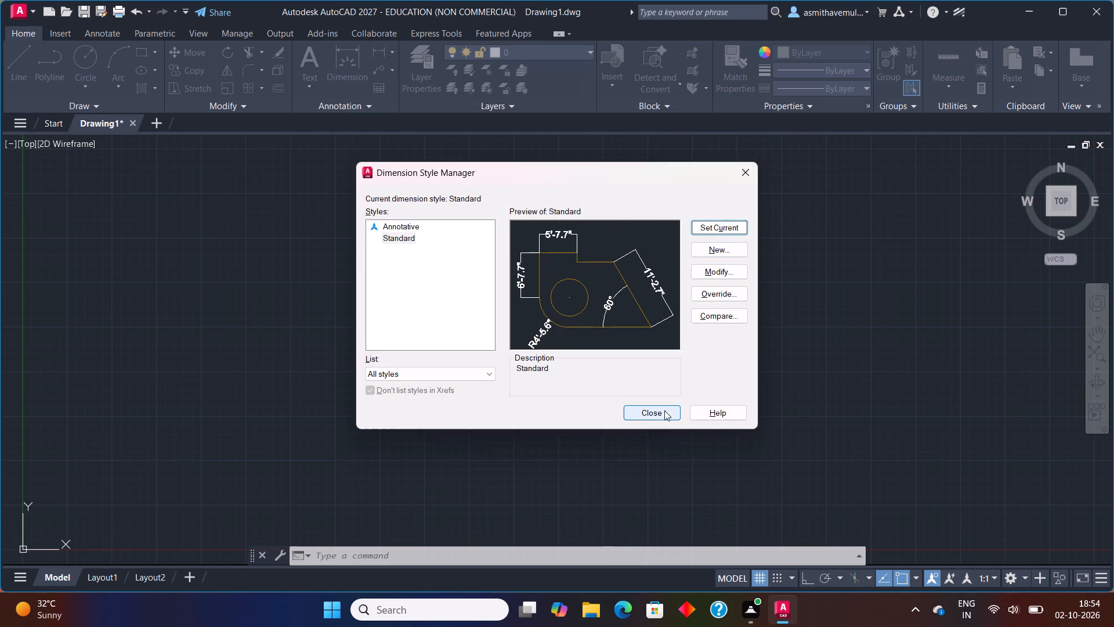
pyautogui.click(664, 410)
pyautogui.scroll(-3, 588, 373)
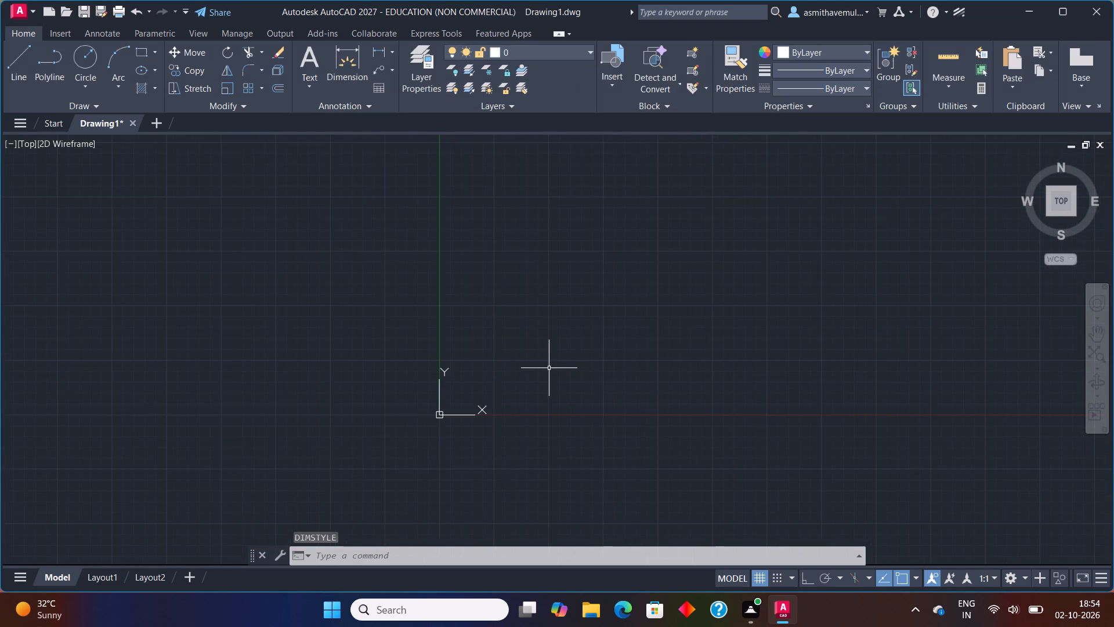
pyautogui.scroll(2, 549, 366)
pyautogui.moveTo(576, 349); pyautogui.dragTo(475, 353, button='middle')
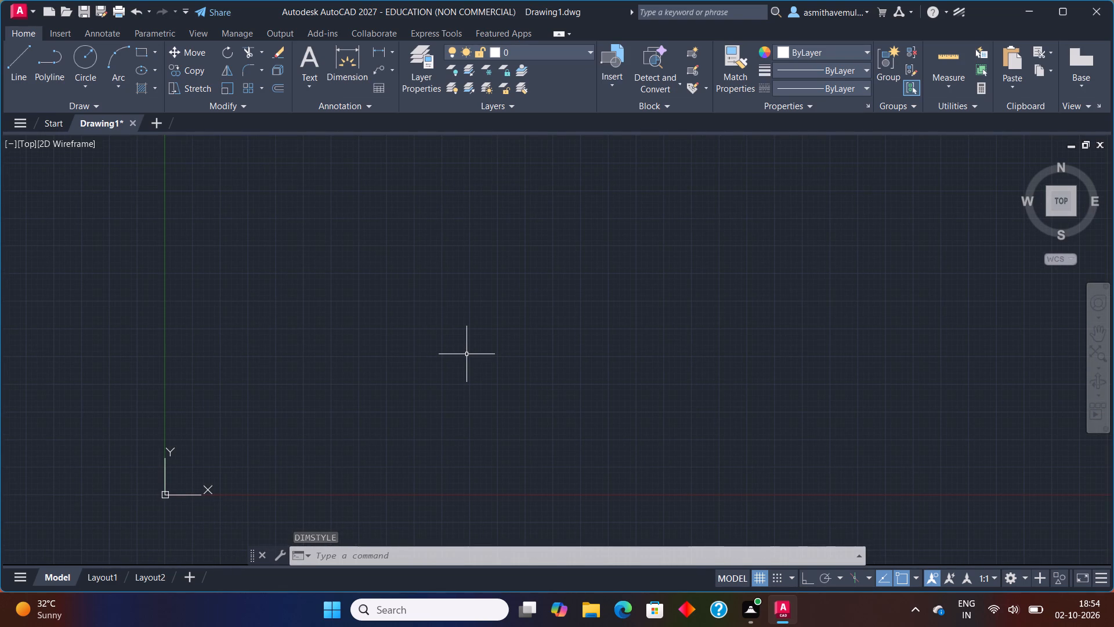
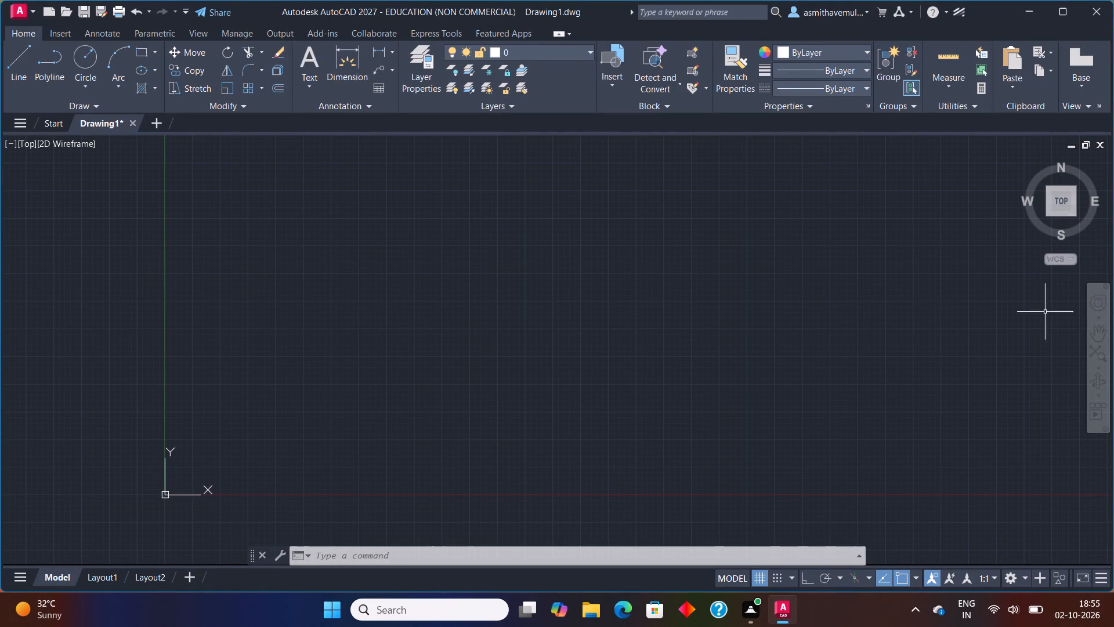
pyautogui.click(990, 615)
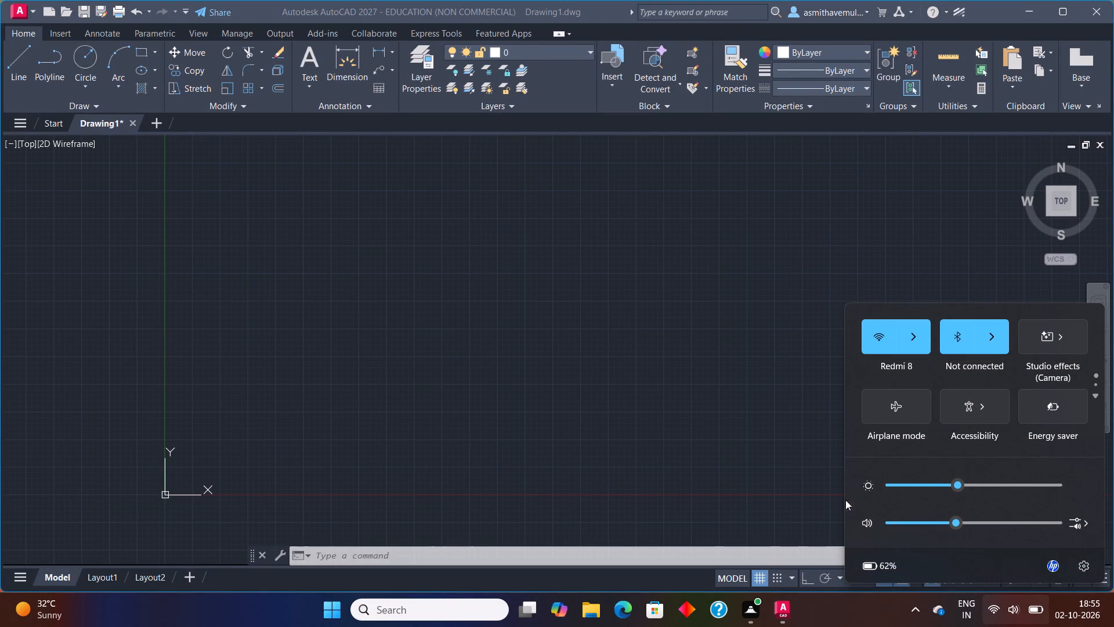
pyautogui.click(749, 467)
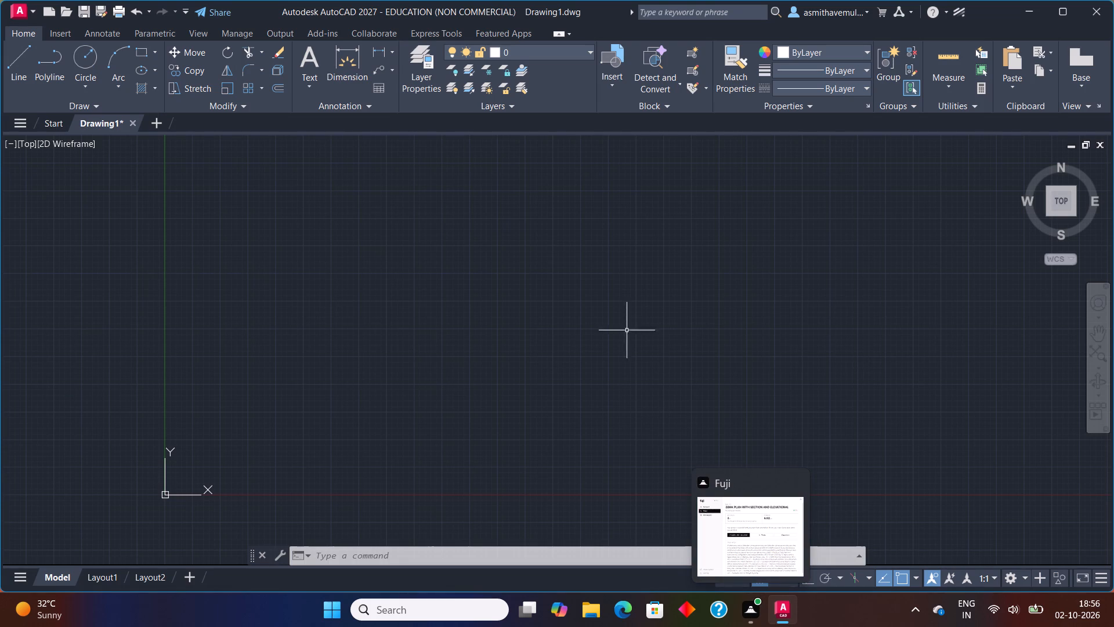
# Draw a rectangle 25' long and 65' wide for the outer boundary of the house plan.
pyautogui.write('REC')
pyautogui.press('Return')
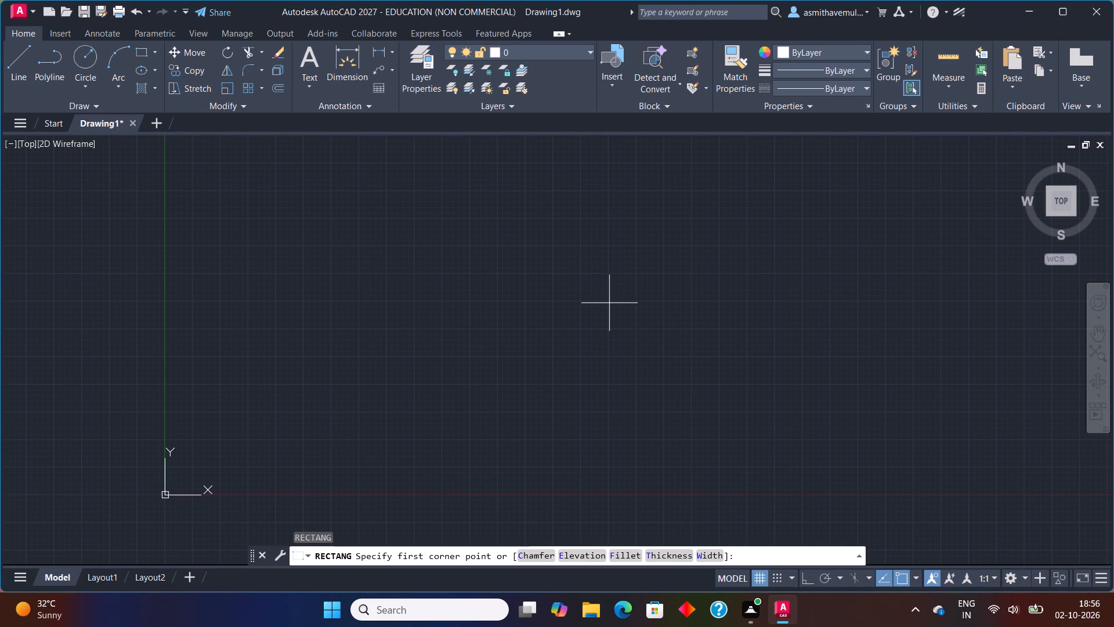
pyautogui.click(425, 476)
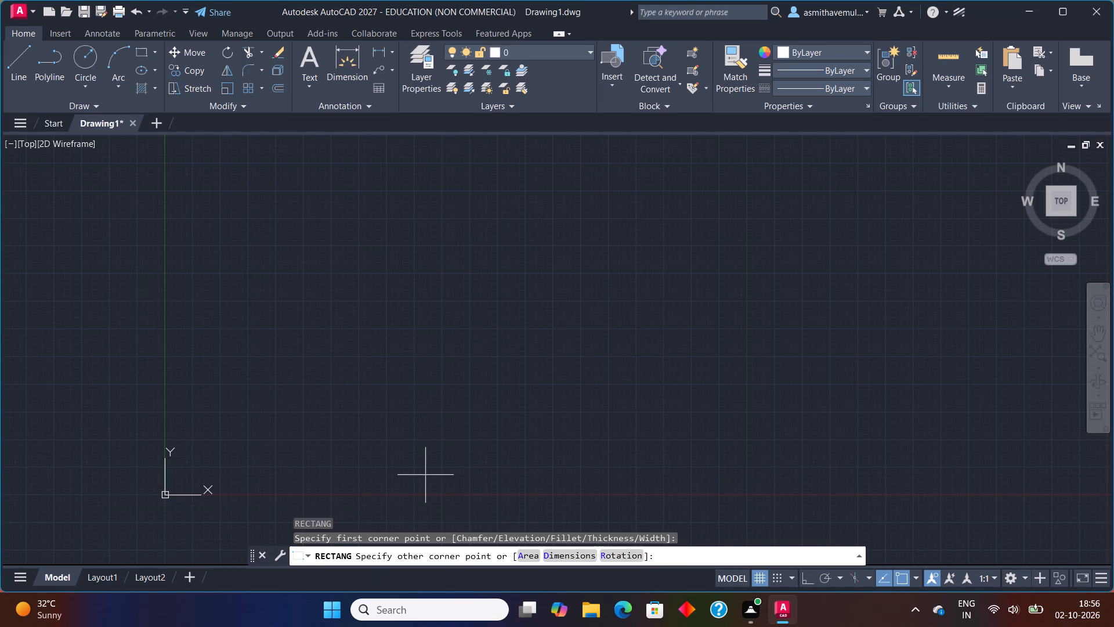
pyautogui.press('d')
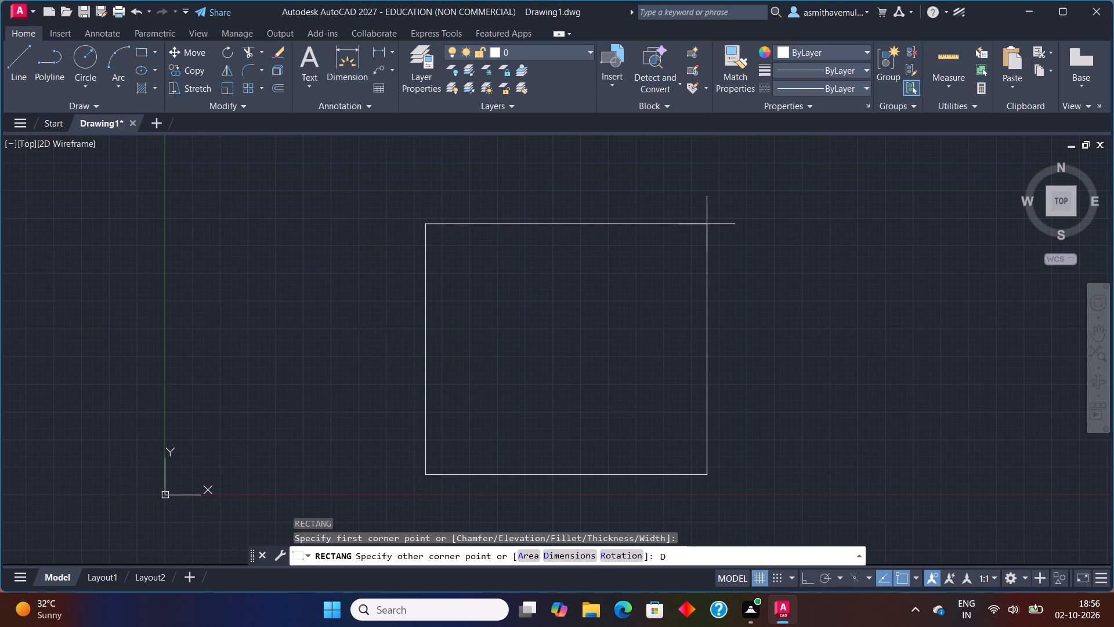
pyautogui.press('Return')
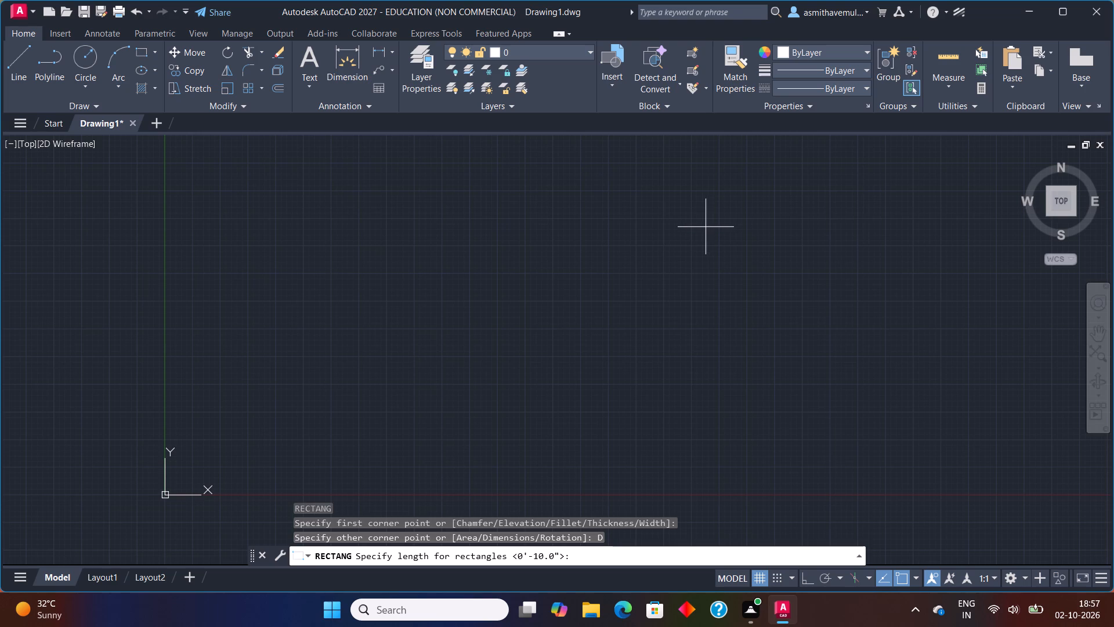
pyautogui.write('25')
pyautogui.press('/')
pyautogui.press('BackSpace')
pyautogui.press("'")
pyautogui.press('Return')
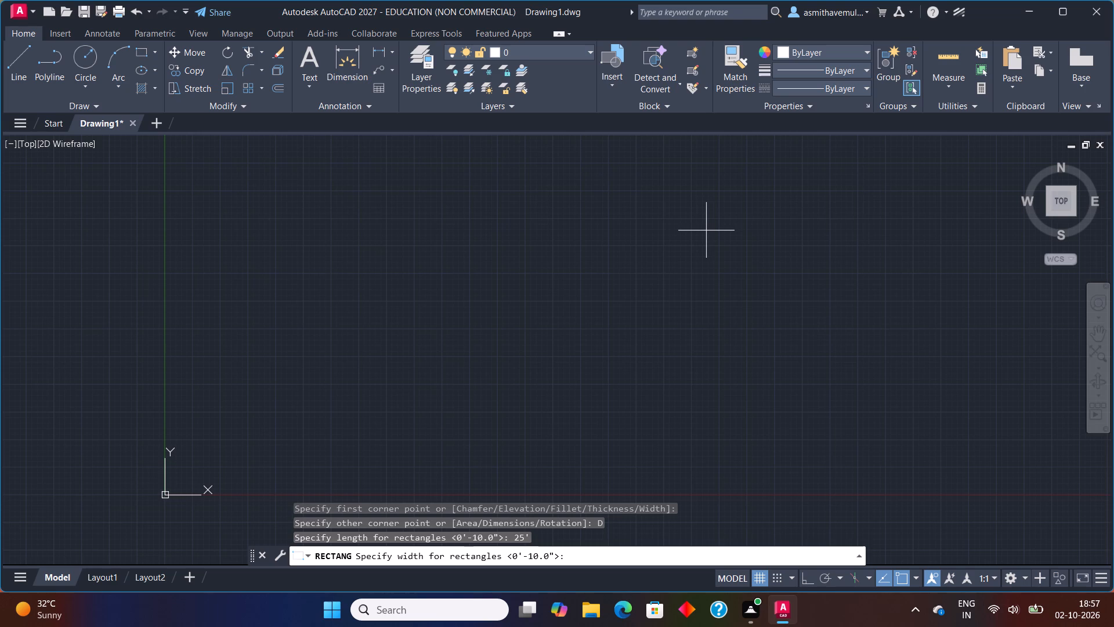
pyautogui.write('65')
pyautogui.press('.')
pyautogui.press('BackSpace')
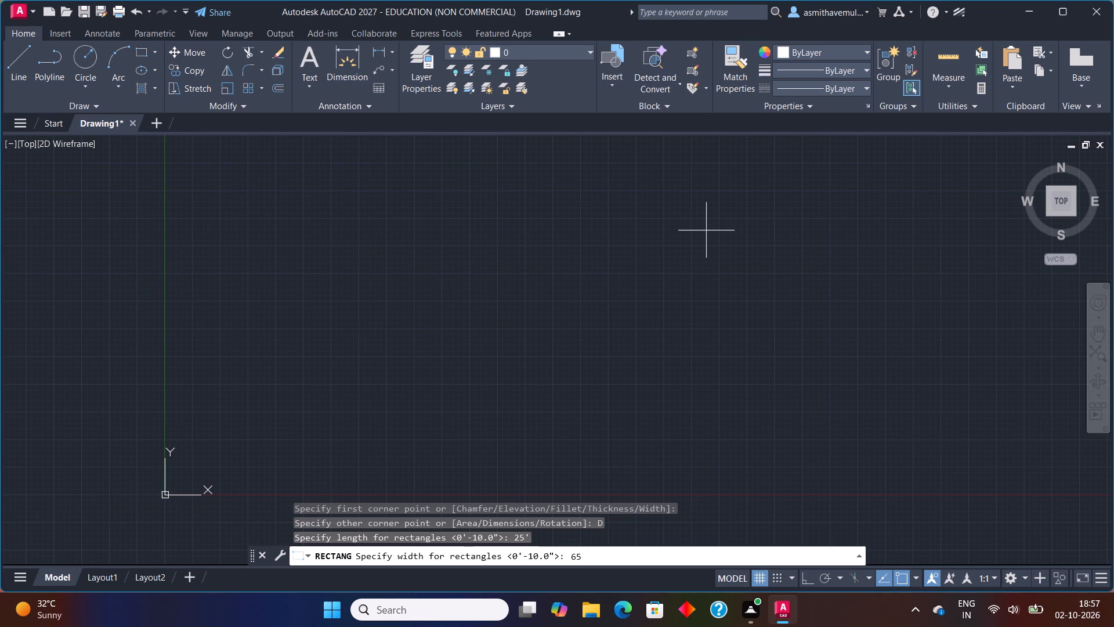
pyautogui.press("'")
pyautogui.press('Return')
pyautogui.click(708, 230)
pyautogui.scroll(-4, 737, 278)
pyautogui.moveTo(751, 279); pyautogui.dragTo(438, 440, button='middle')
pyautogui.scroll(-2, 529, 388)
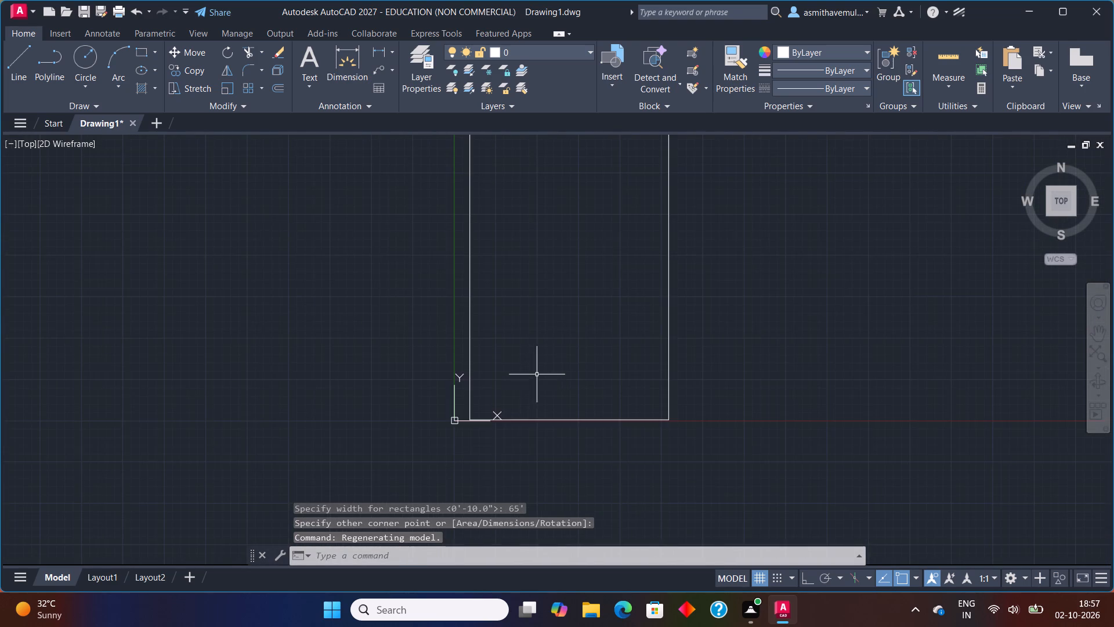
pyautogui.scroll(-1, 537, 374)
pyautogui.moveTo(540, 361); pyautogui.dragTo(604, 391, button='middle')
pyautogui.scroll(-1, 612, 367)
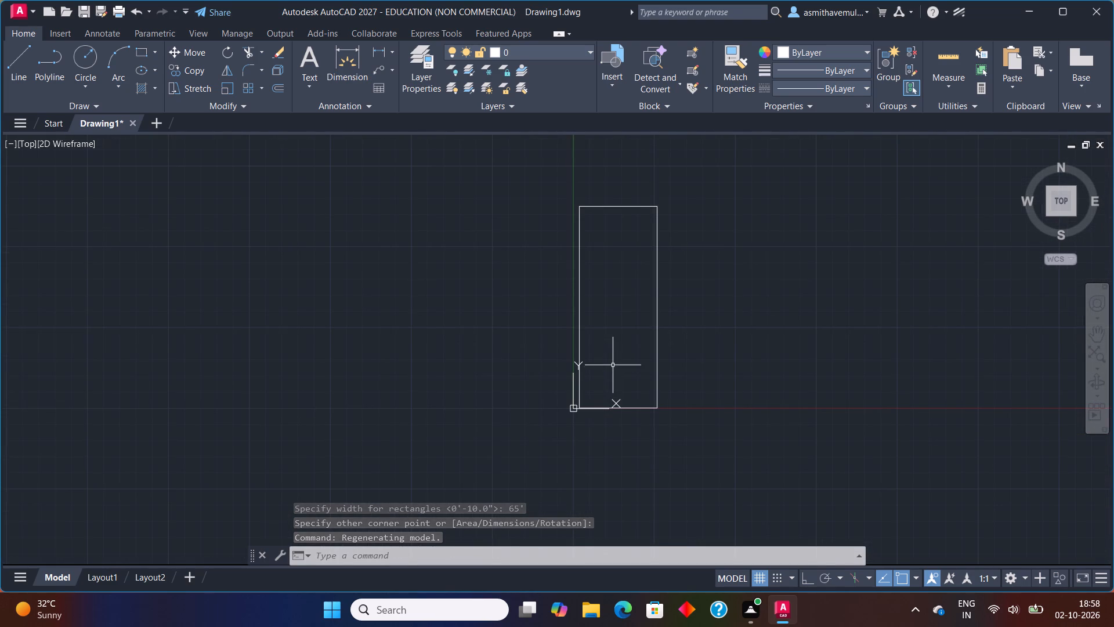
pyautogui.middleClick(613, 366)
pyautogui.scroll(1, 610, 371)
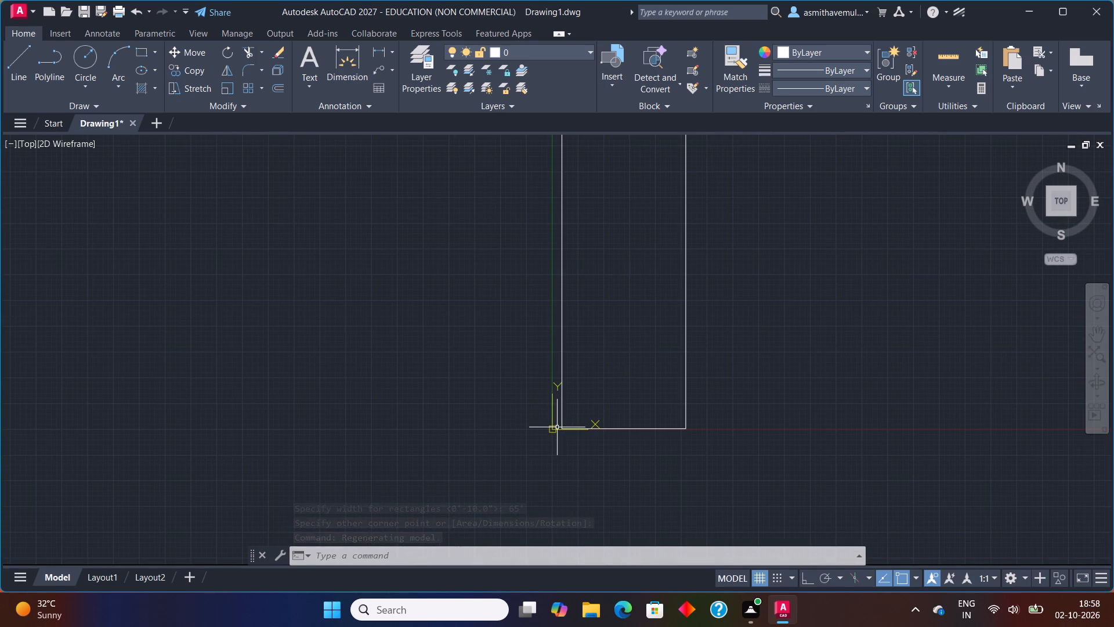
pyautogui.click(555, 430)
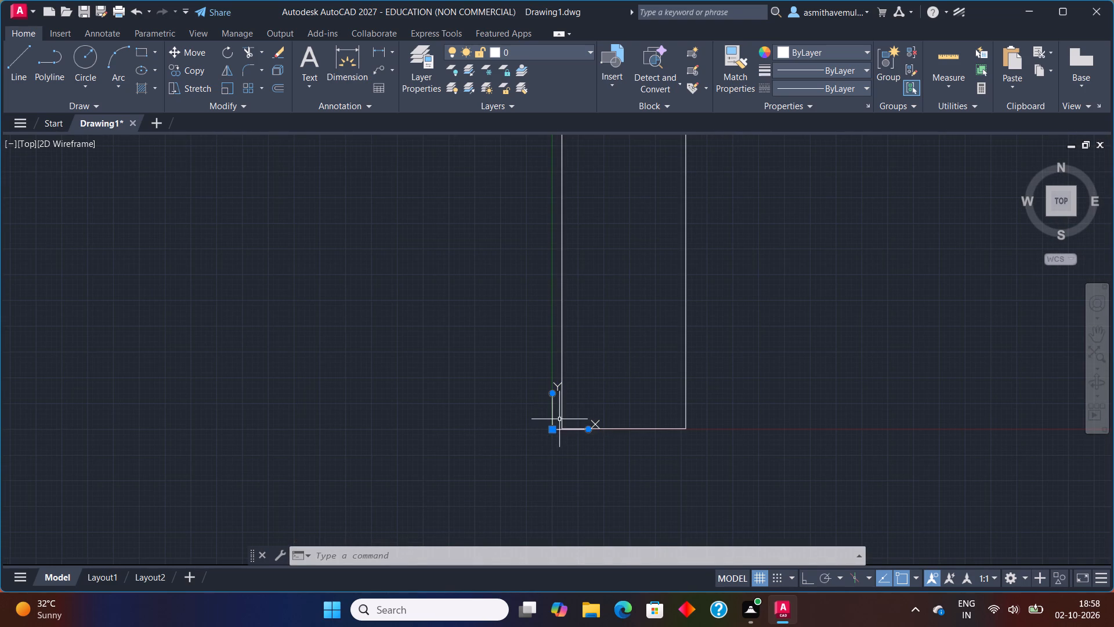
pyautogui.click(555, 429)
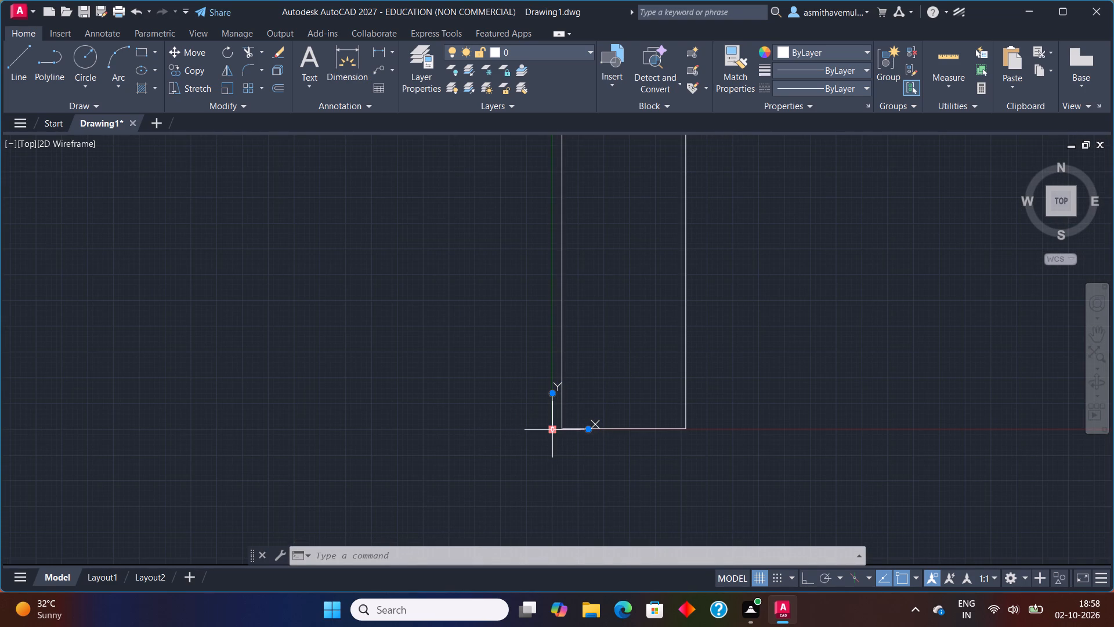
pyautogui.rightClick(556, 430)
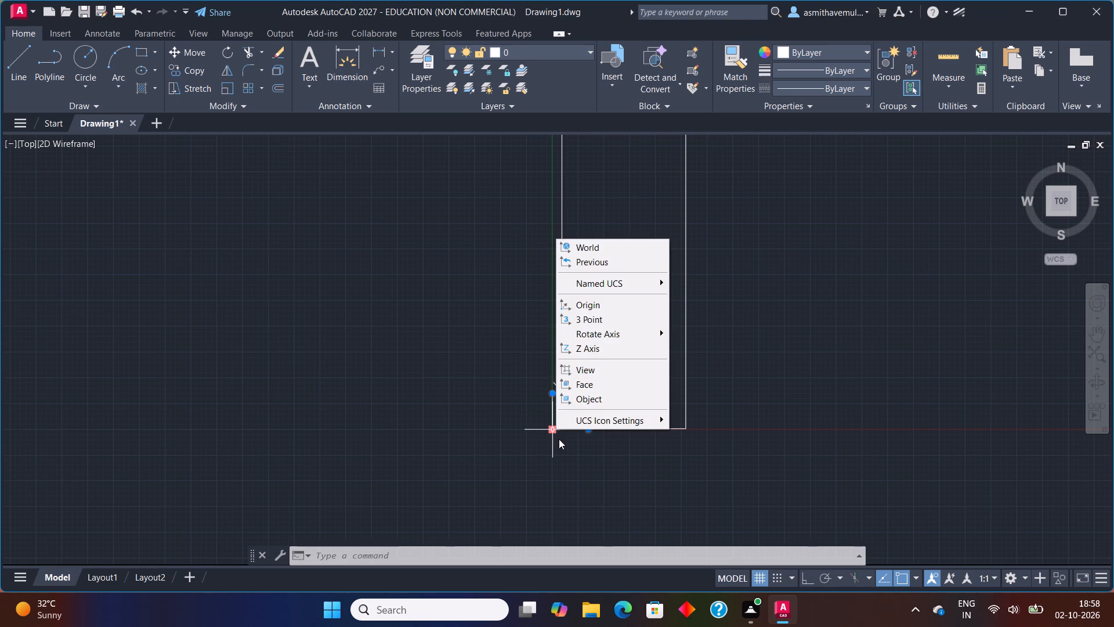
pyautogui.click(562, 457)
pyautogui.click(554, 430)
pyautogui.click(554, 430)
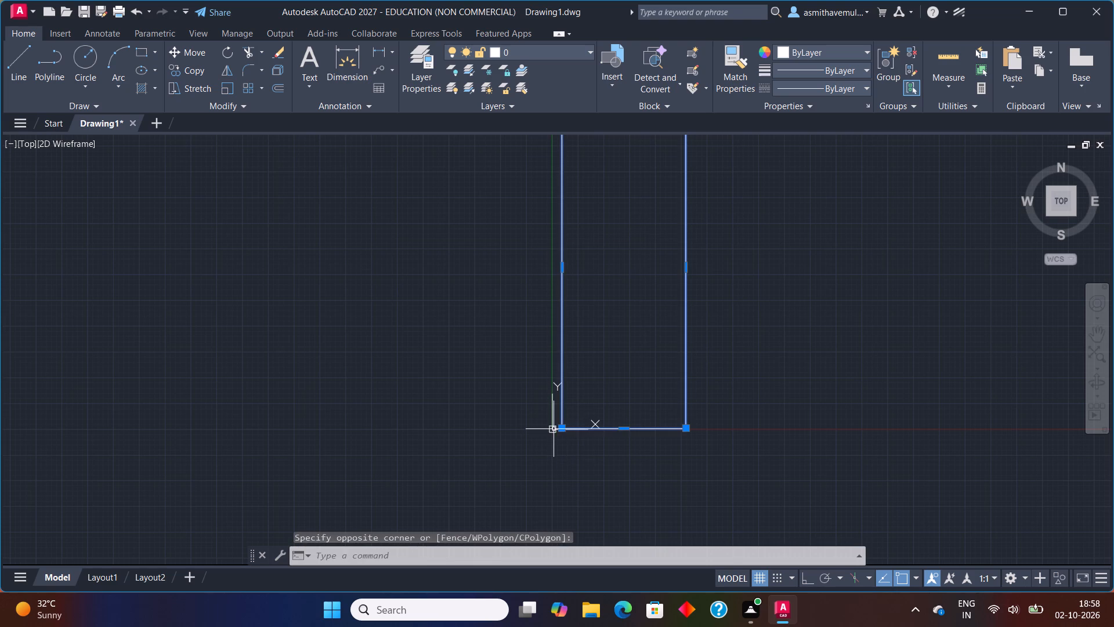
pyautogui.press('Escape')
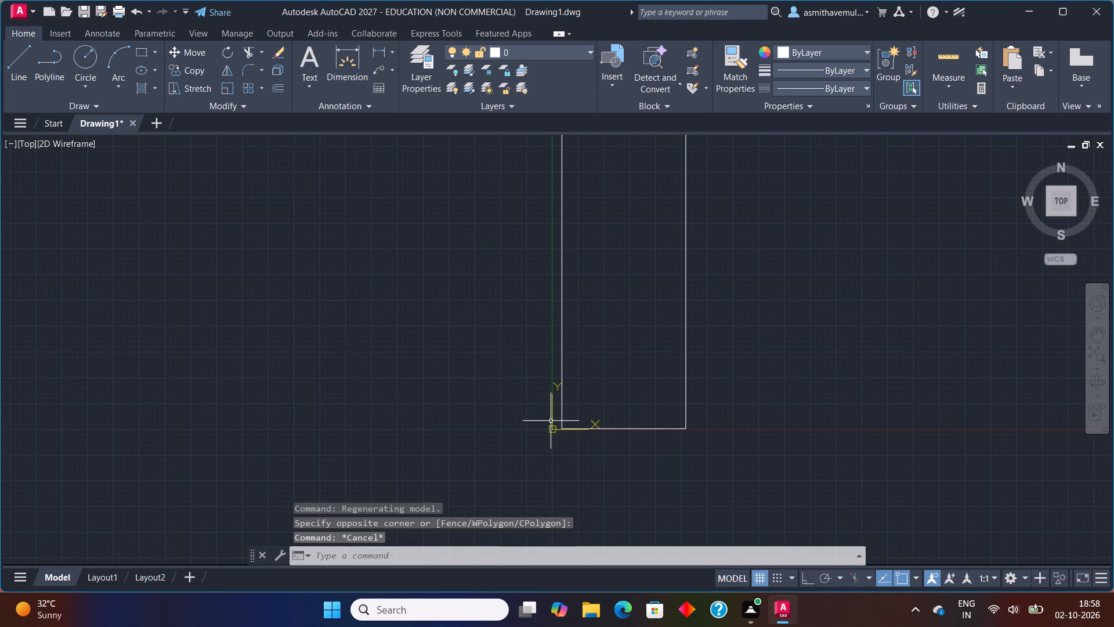
# Move the UCS origin to an empty spot clear of the rectangle, beyond its lower-left corner.
pyautogui.click(551, 430)
pyautogui.click(574, 463)
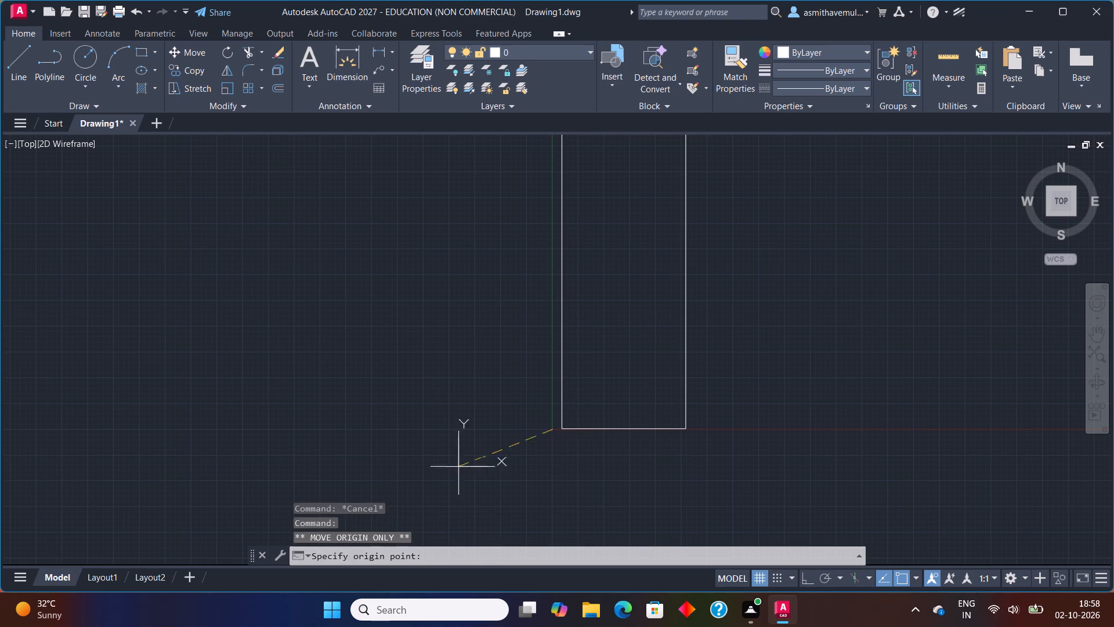
pyautogui.click(335, 469)
# Offset the 25' by 65' rectangle 9" inward to form the outer wall thickness.
pyautogui.moveTo(656, 325); pyautogui.dragTo(639, 369, button='middle')
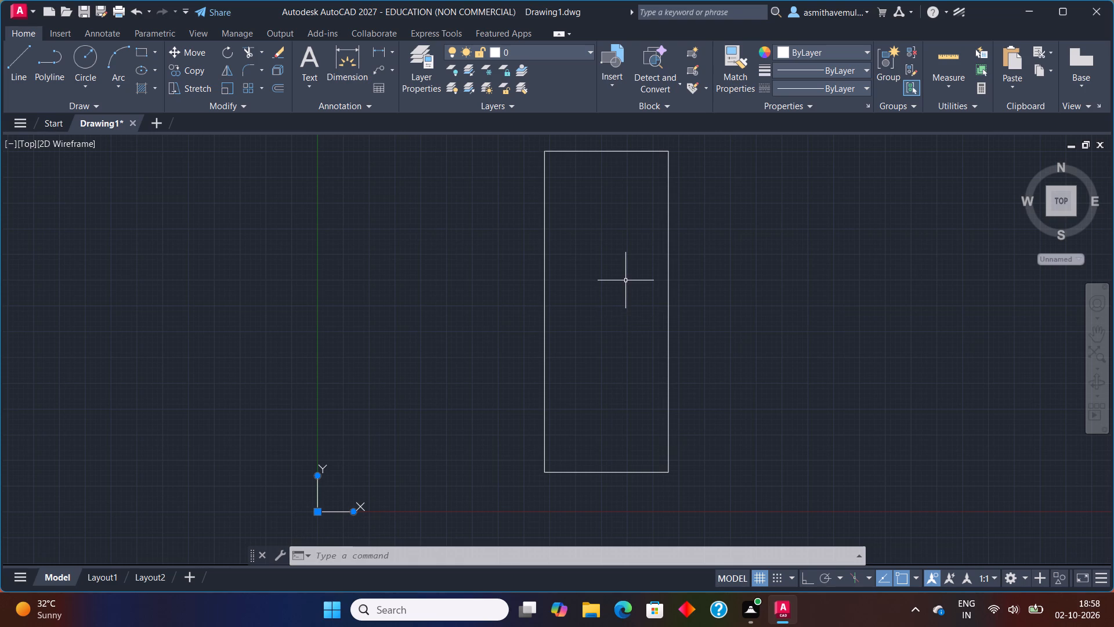
pyautogui.moveTo(625, 278); pyautogui.dragTo(582, 343, button='middle')
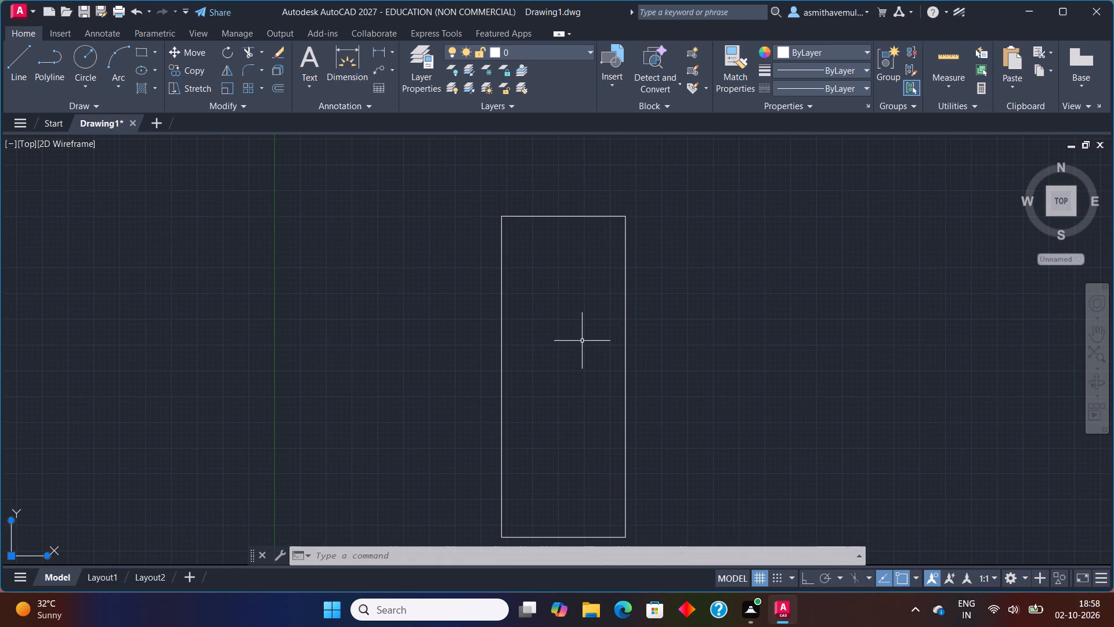
pyautogui.press('o')
pyautogui.press('Return')
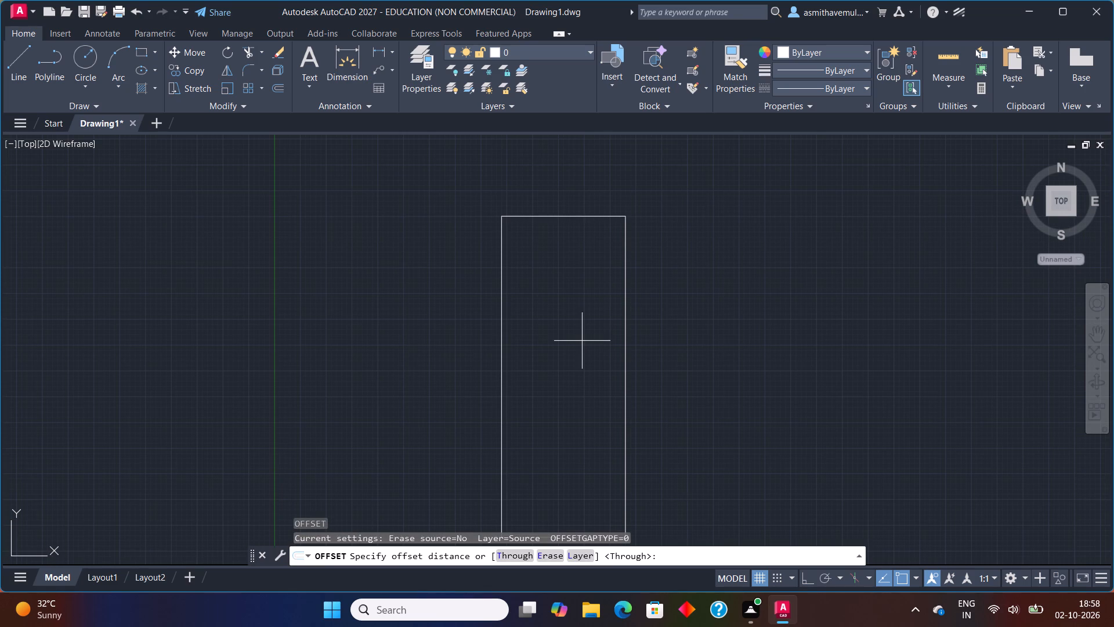
pyautogui.press('9')
pyautogui.hotkey('shift', '"')
pyautogui.press('Return')
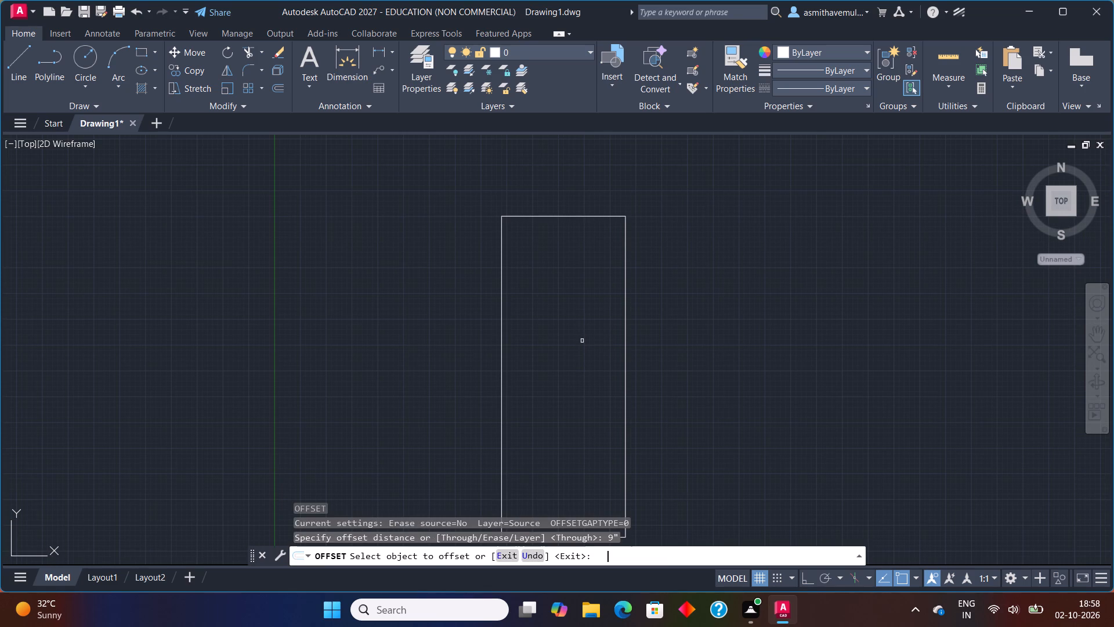
pyautogui.click(588, 217)
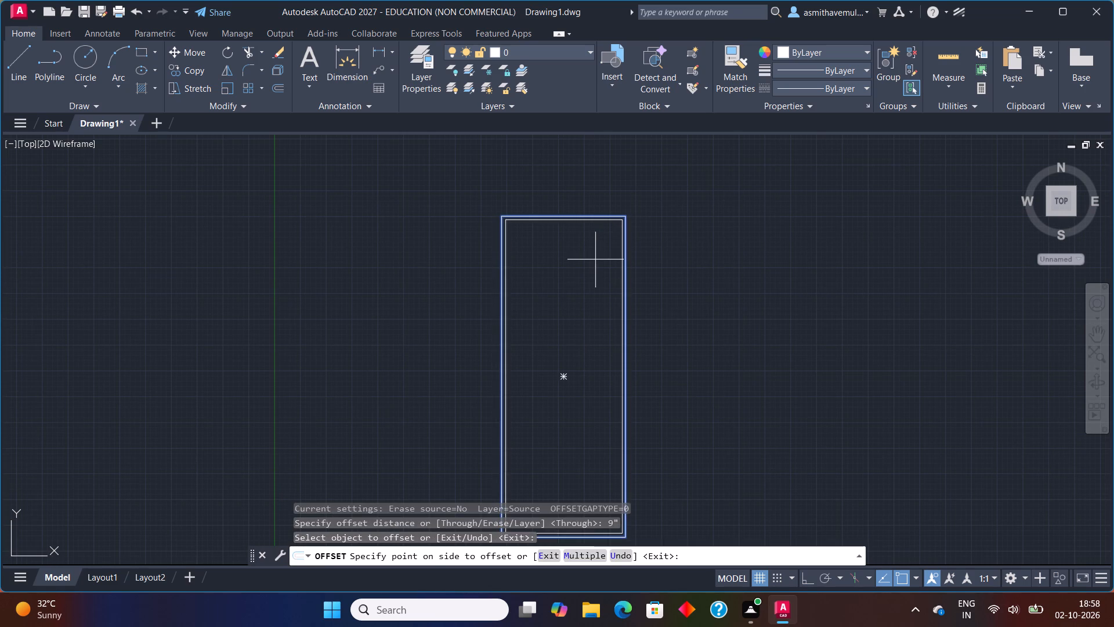
pyautogui.click(595, 260)
pyautogui.press('Escape')
# Explode the inner wall rectangle into separate lines.
pyautogui.scroll(1, 595, 268)
pyautogui.moveTo(593, 268); pyautogui.dragTo(566, 316, button='middle')
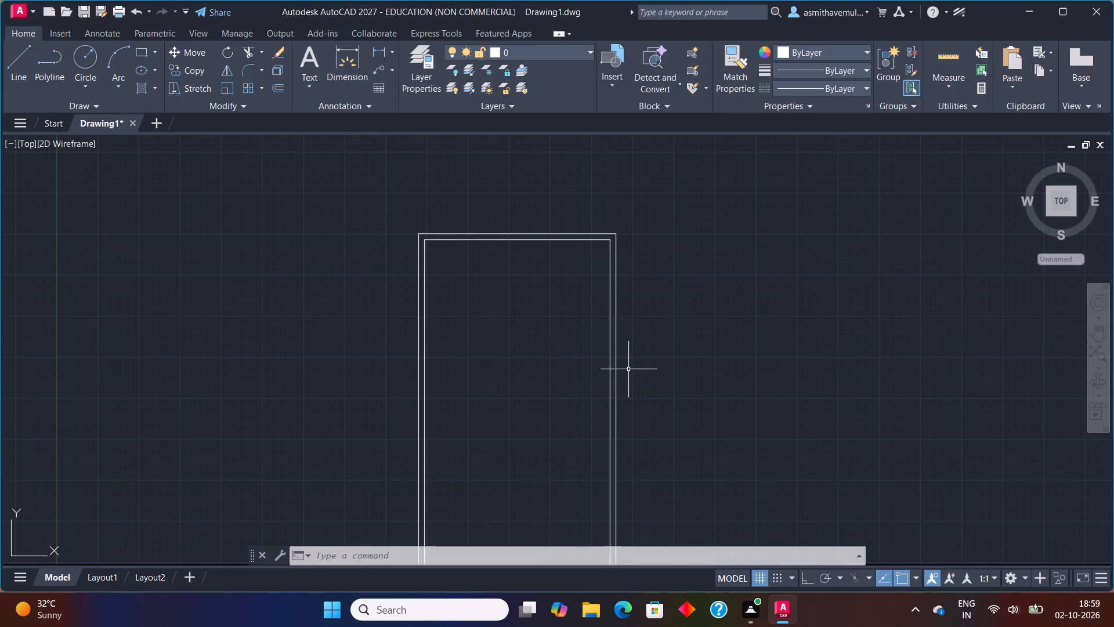
pyautogui.scroll(1, 523, 323)
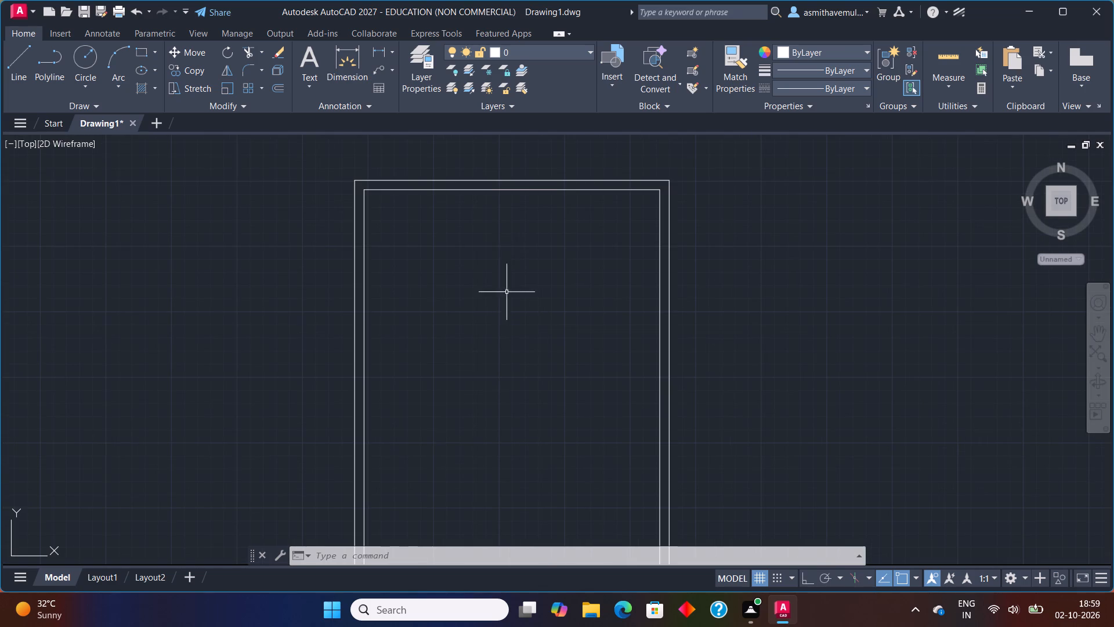
pyautogui.click(489, 187)
pyautogui.click(489, 189)
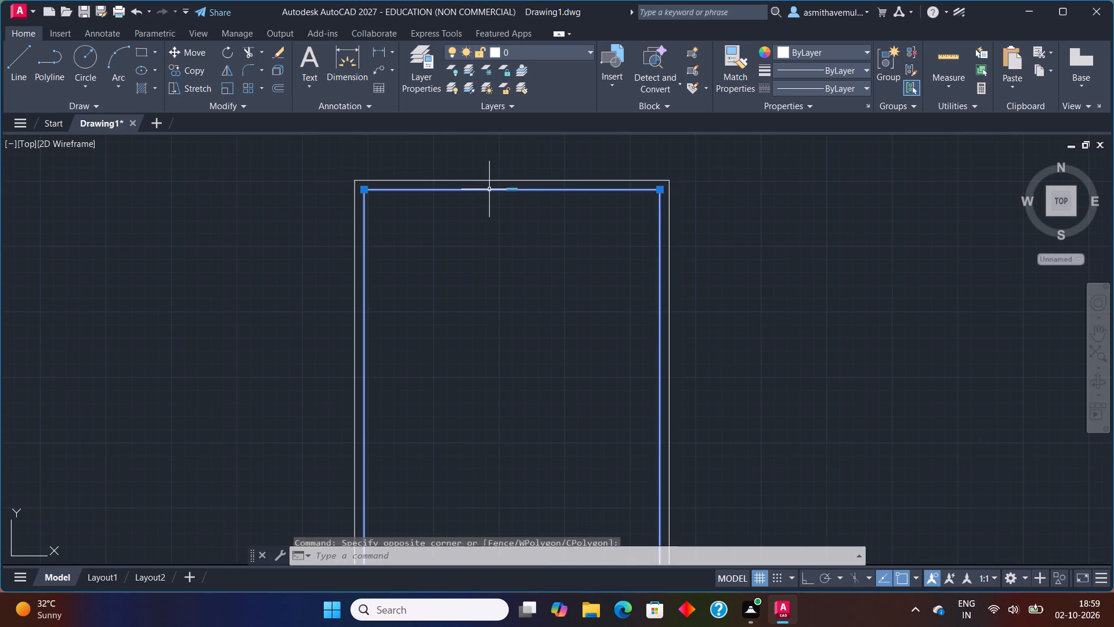
pyautogui.press('x')
pyautogui.press('Return')
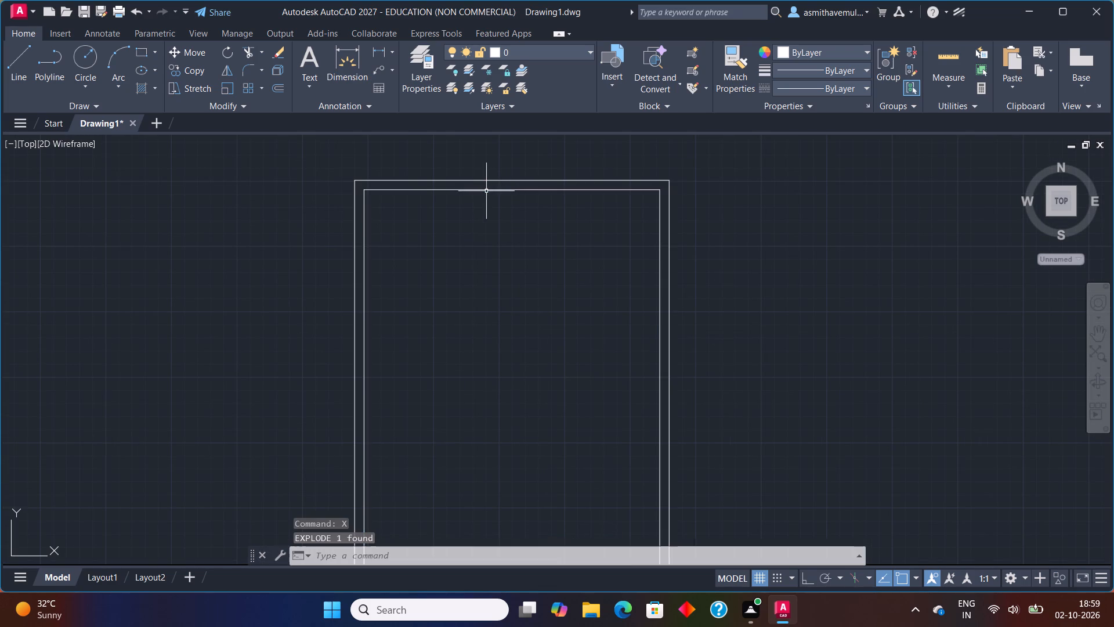
# Offset the inner face of the left exterior wall 12' toward the inside of the plan.
pyautogui.press('o')
pyautogui.press('Return')
pyautogui.write('12')
pyautogui.press("'")
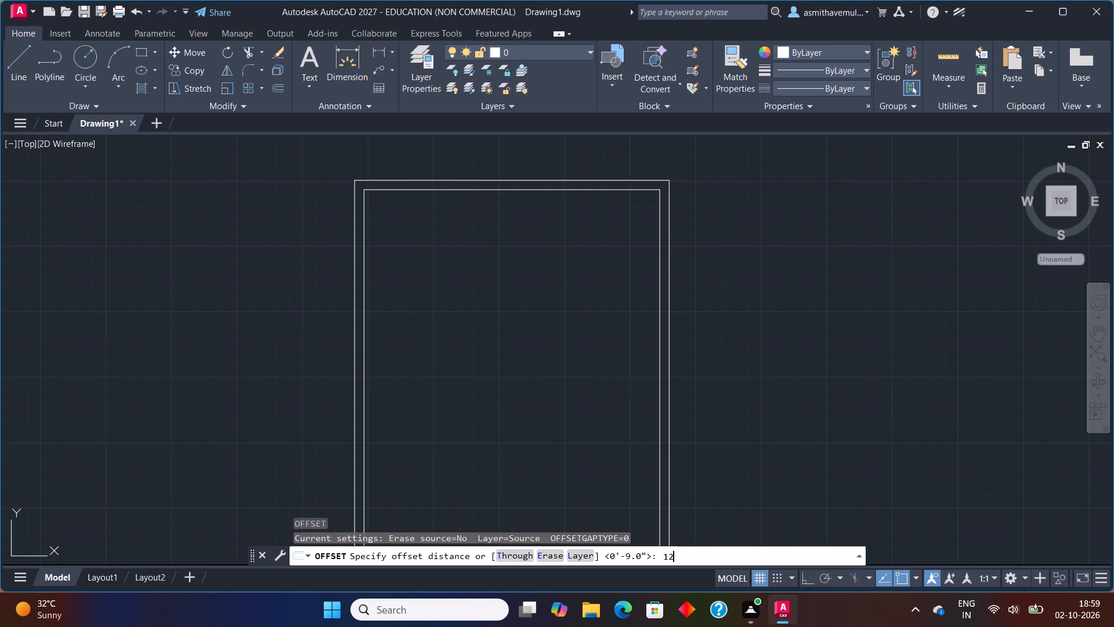
pyautogui.press('Return')
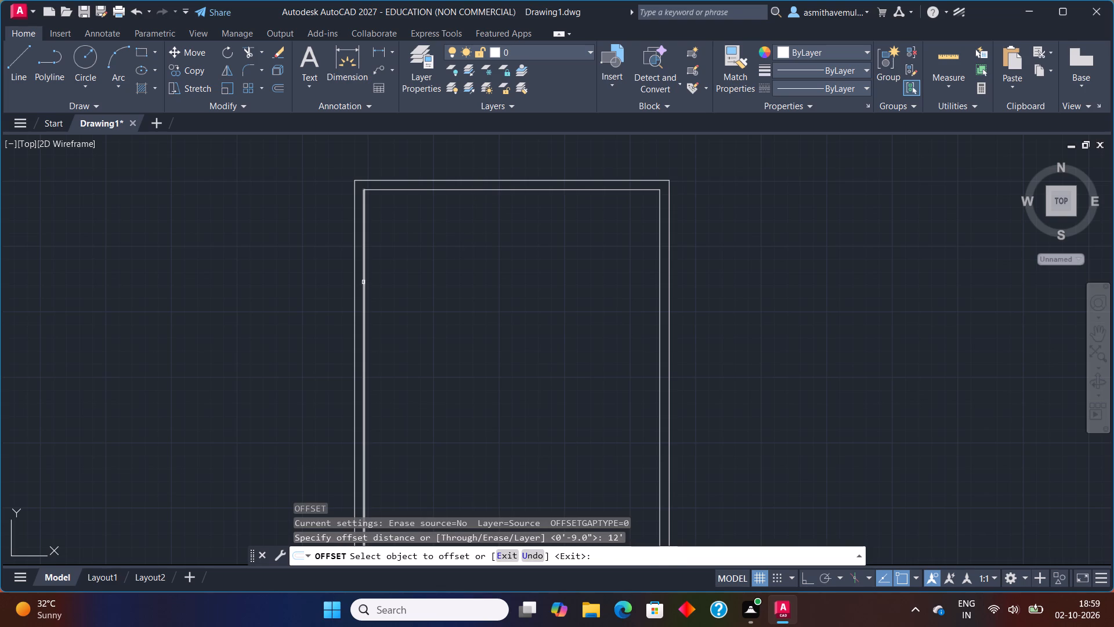
pyautogui.click(363, 283)
pyautogui.click(407, 286)
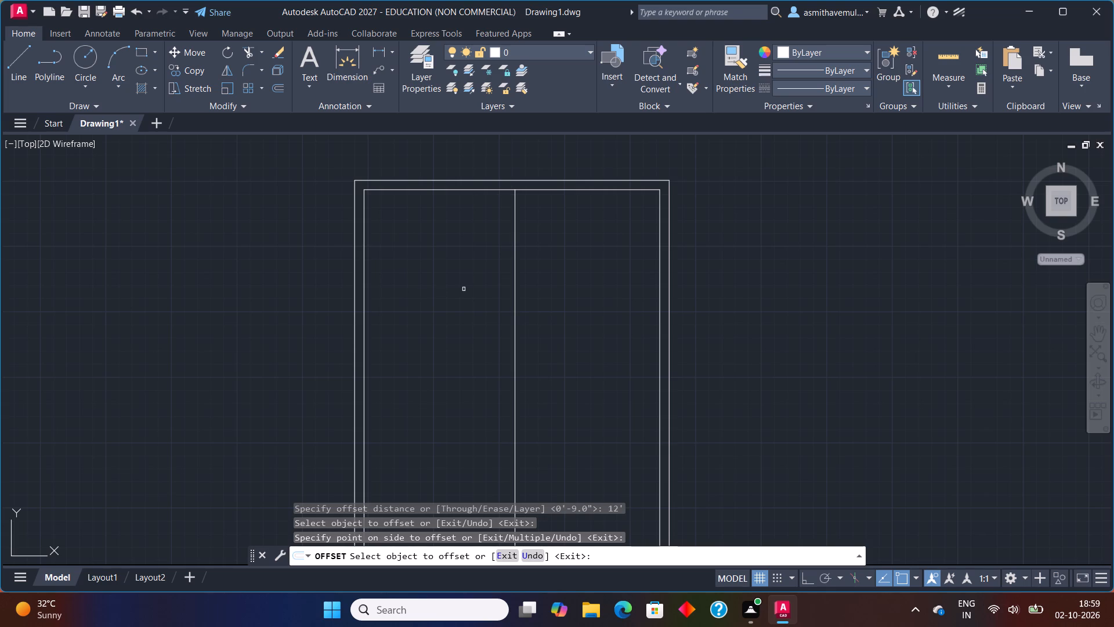
pyautogui.click(660, 316)
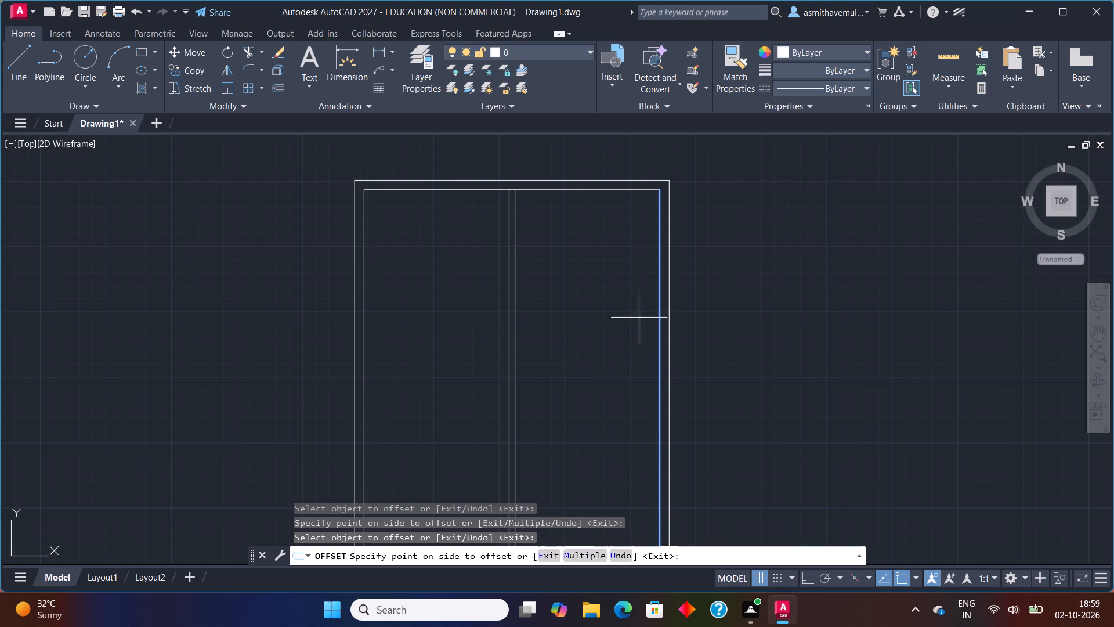
pyautogui.press('Escape')
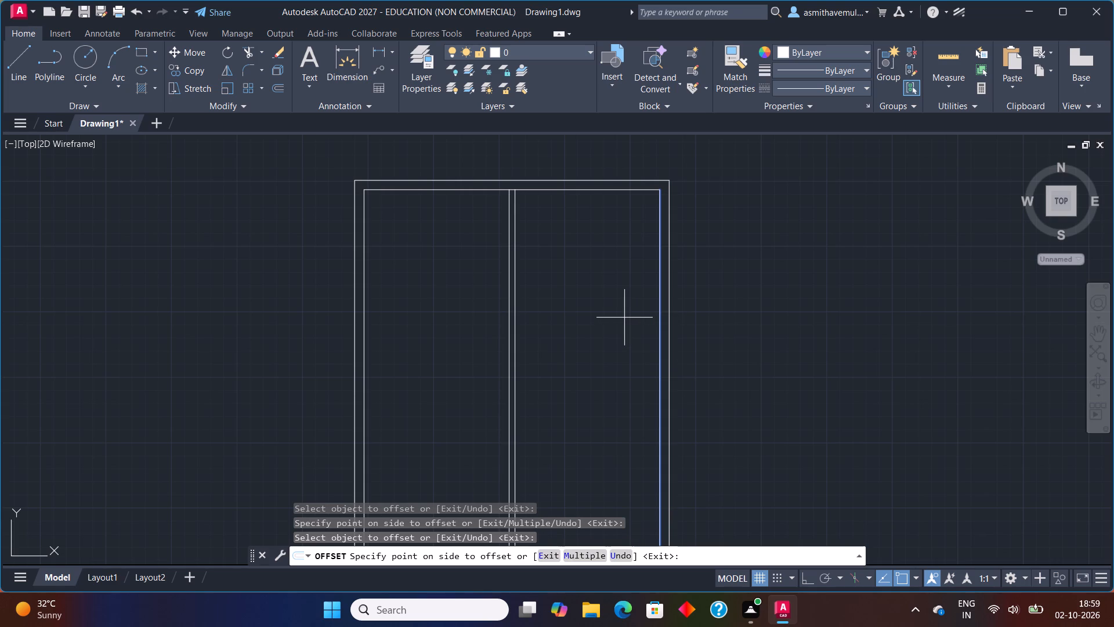
# Offset the vertical partition line 6" away from the left exterior wall to give the partition its thickness.
pyautogui.press('o')
pyautogui.press('Return')
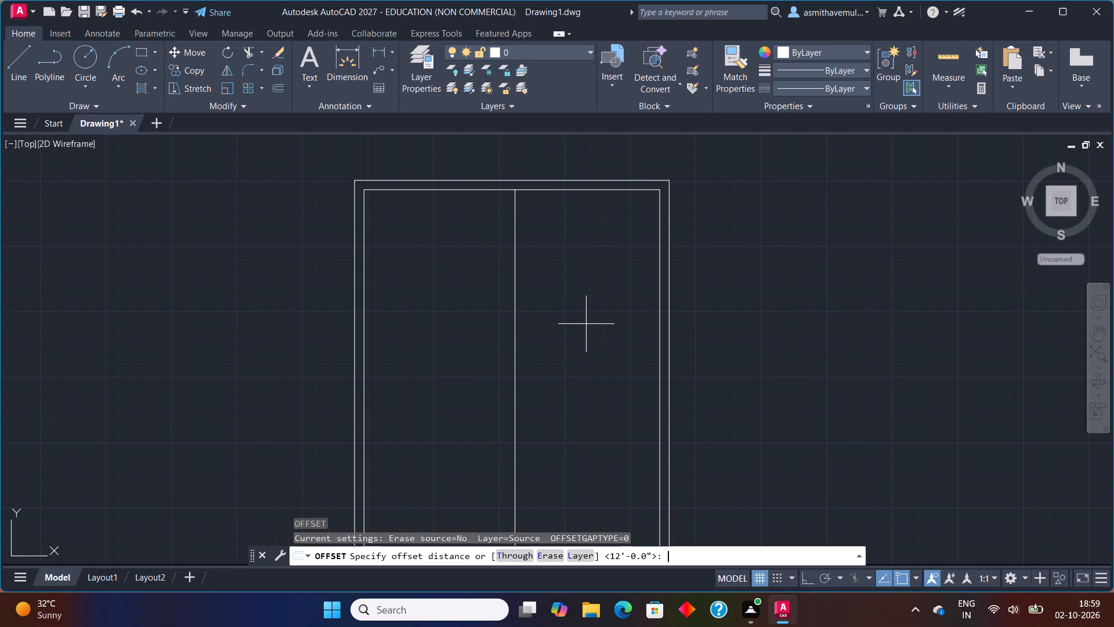
pyautogui.press('6')
pyautogui.hotkey('shift', '"')
pyautogui.press('Return')
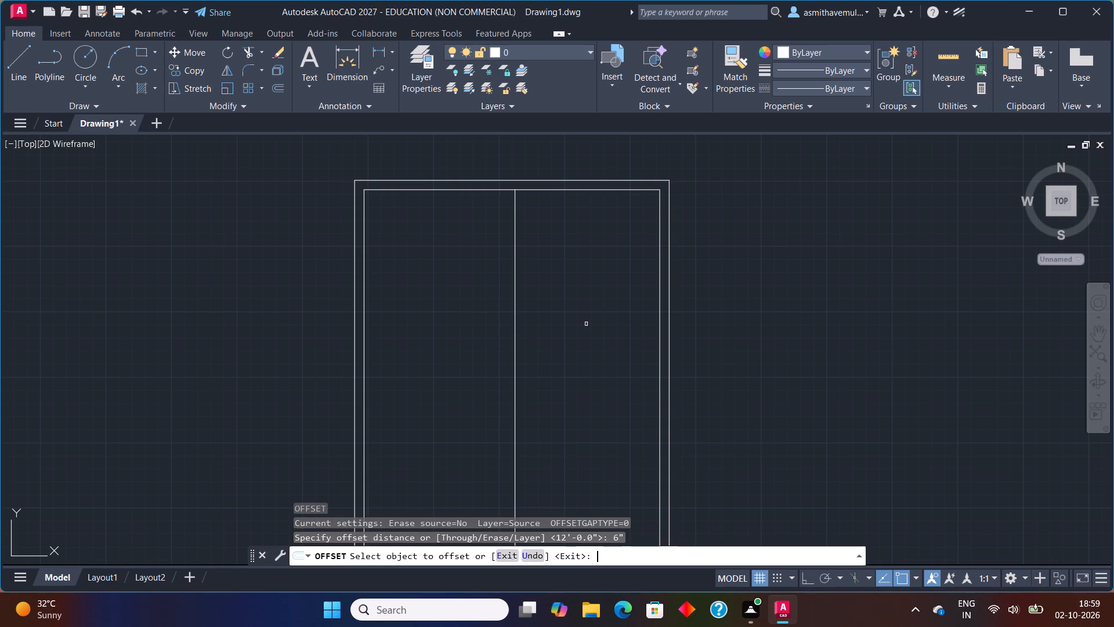
pyautogui.click(516, 313)
pyautogui.click(525, 311)
pyautogui.press('Escape')
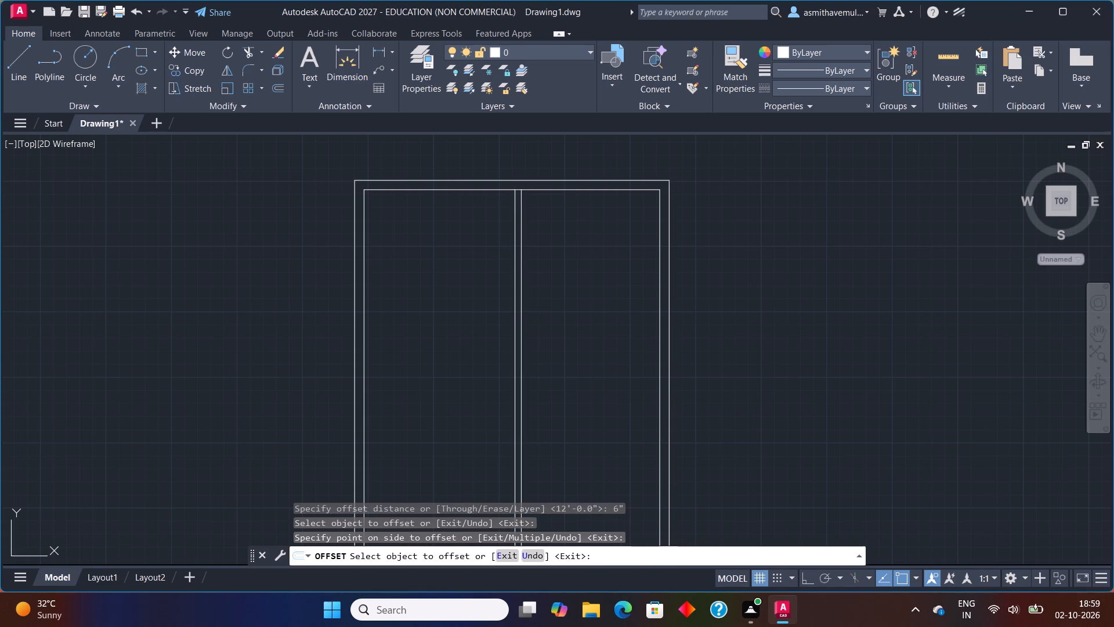
# Measure the clear width between the vertical partition and the inner face of the right exterior wall.
pyautogui.write('DLI')
pyautogui.press('Return')
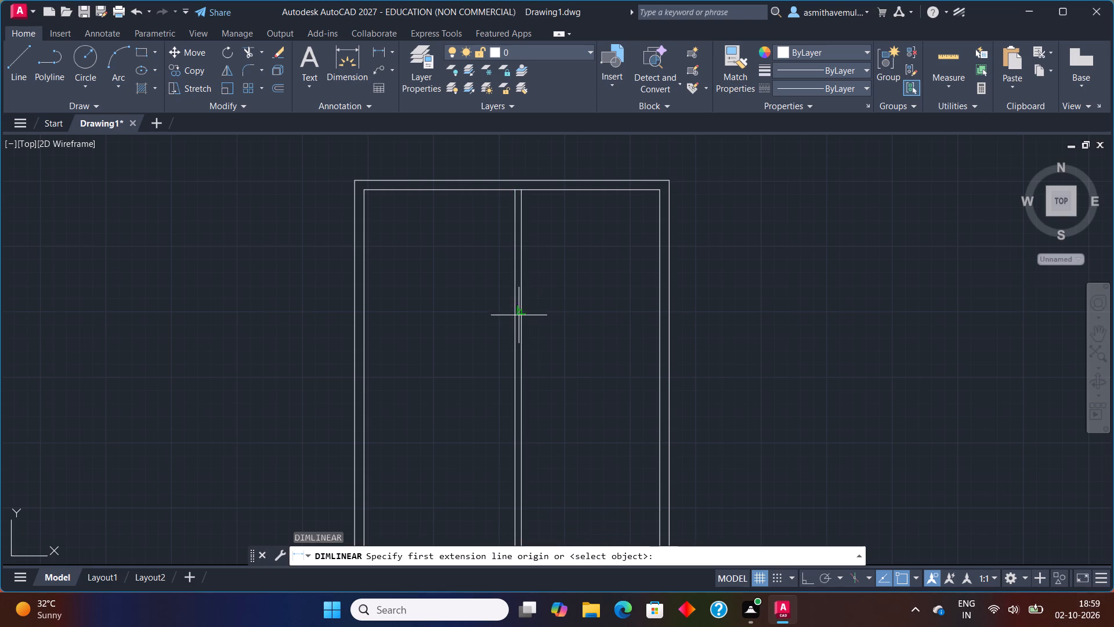
pyautogui.click(518, 315)
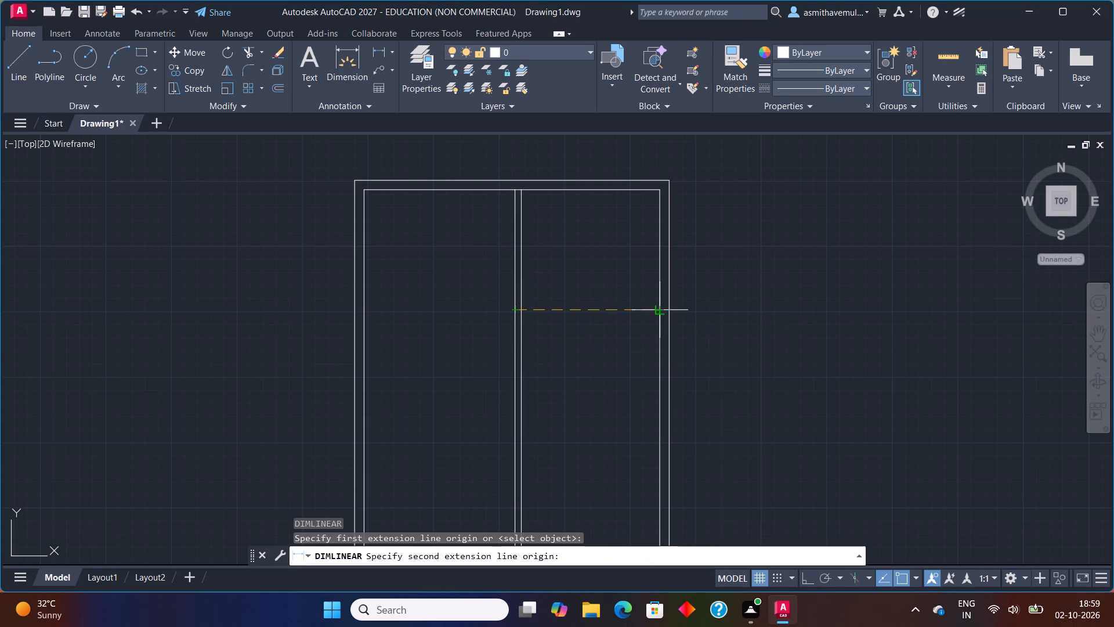
pyautogui.click(662, 310)
pyautogui.press('Escape')
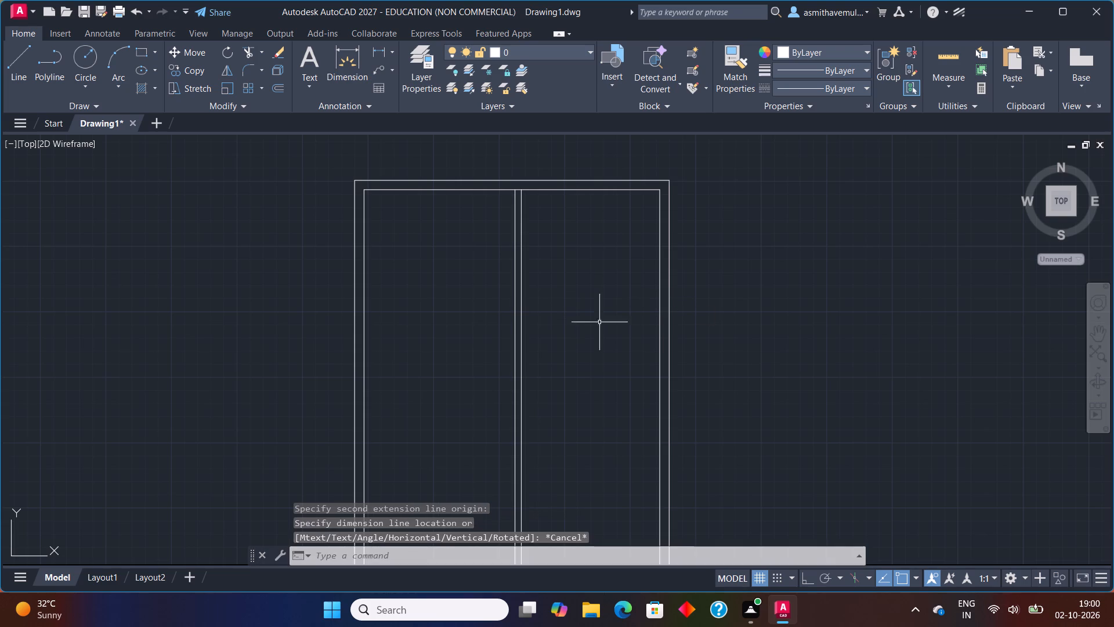
# Measure the clear width between the inner face of the left exterior wall and the vertical partition.
pyautogui.write('DLI')
pyautogui.press('Return')
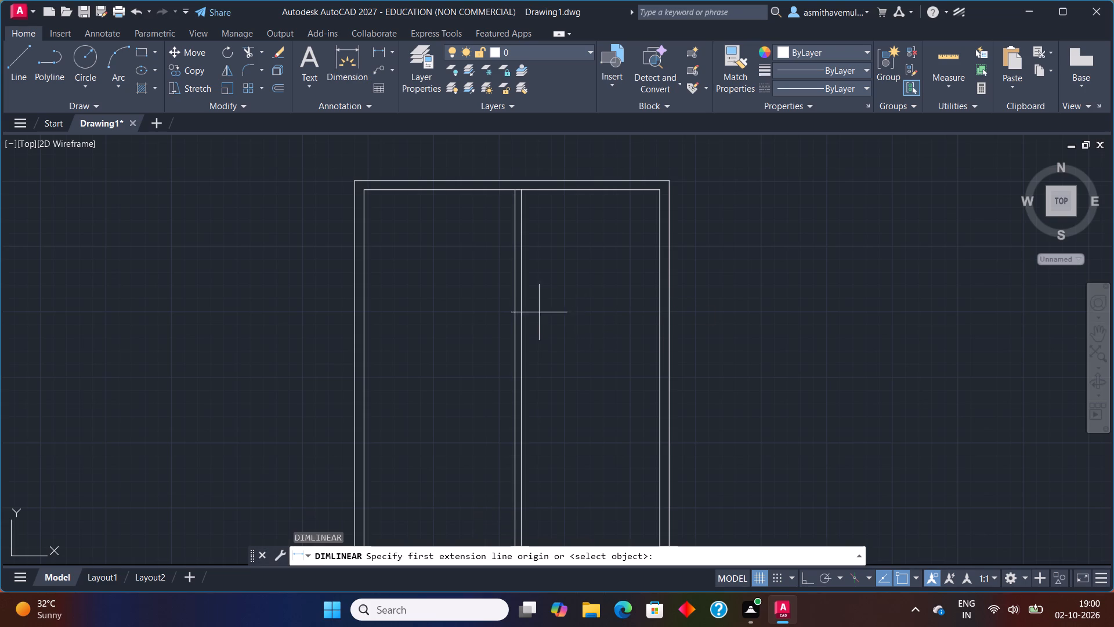
pyautogui.click(365, 262)
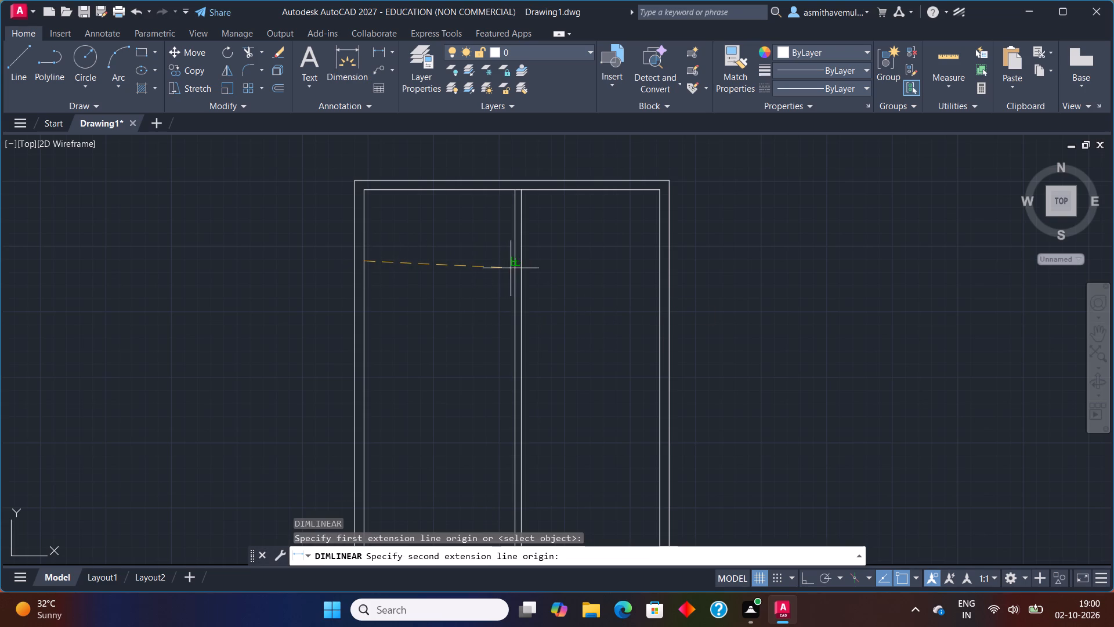
pyautogui.click(515, 264)
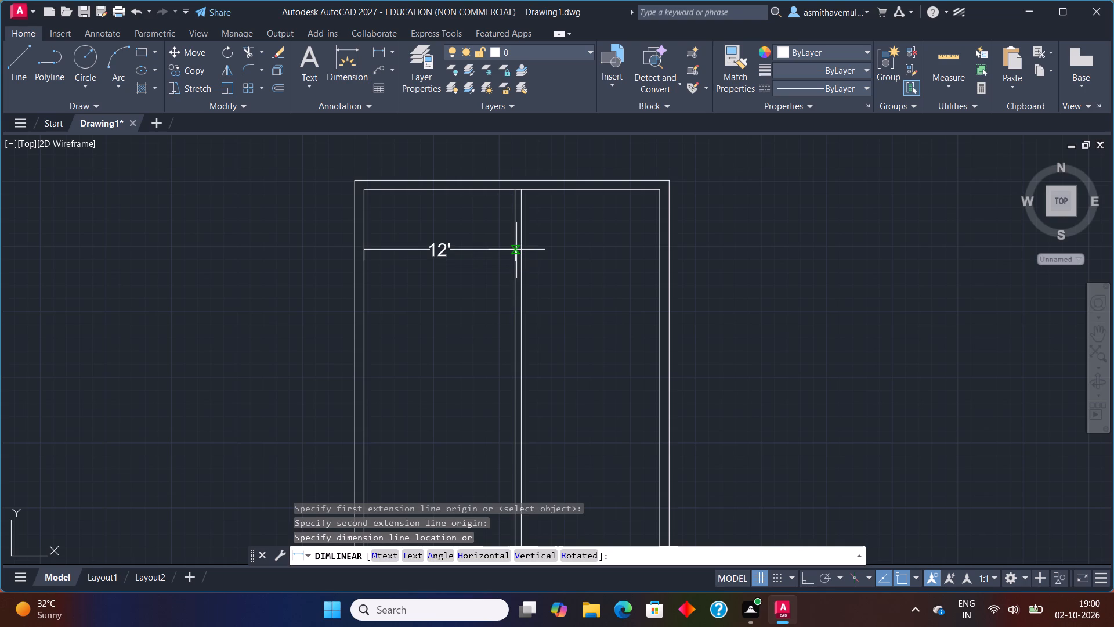
pyautogui.press('Escape')
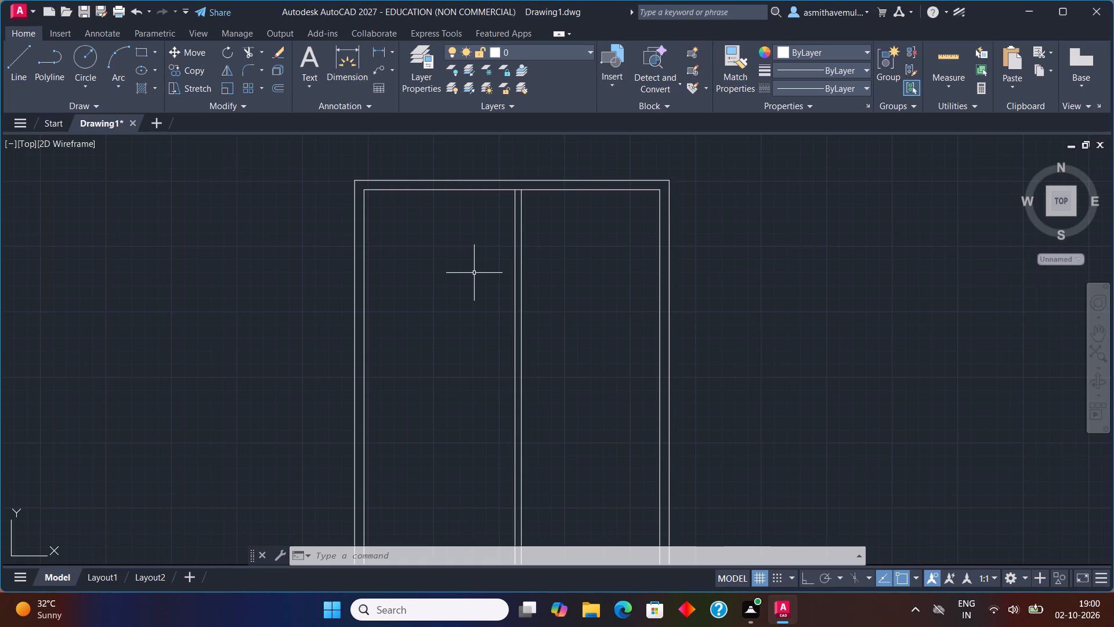
# Offset the inner face of the plan's top exterior wall 12' down into the plan.
pyautogui.press('o')
pyautogui.press('Return')
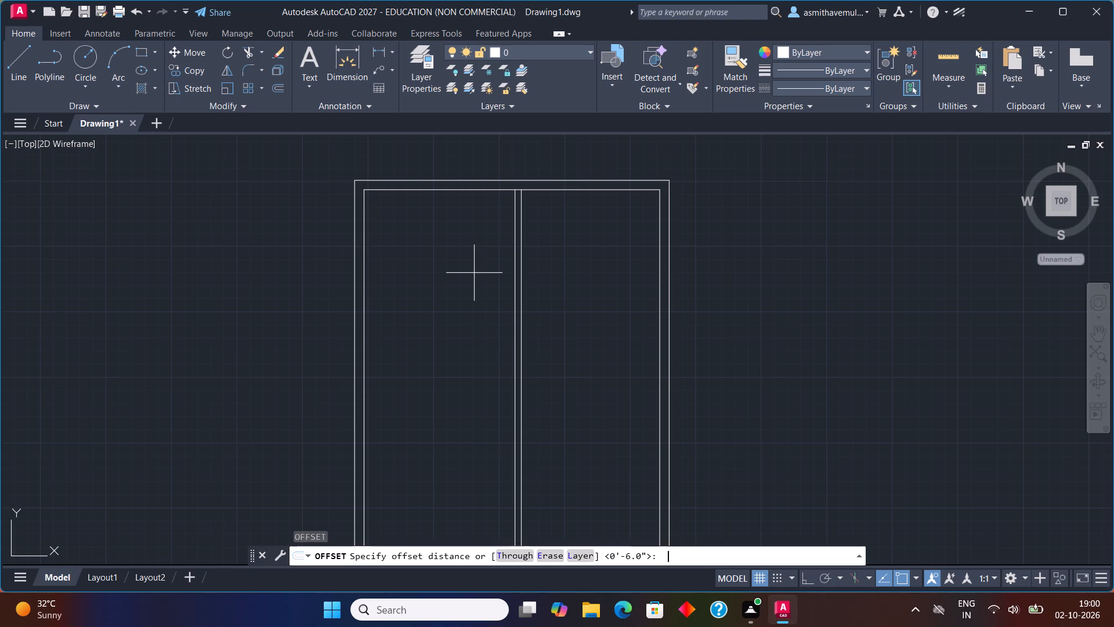
pyautogui.write('12')
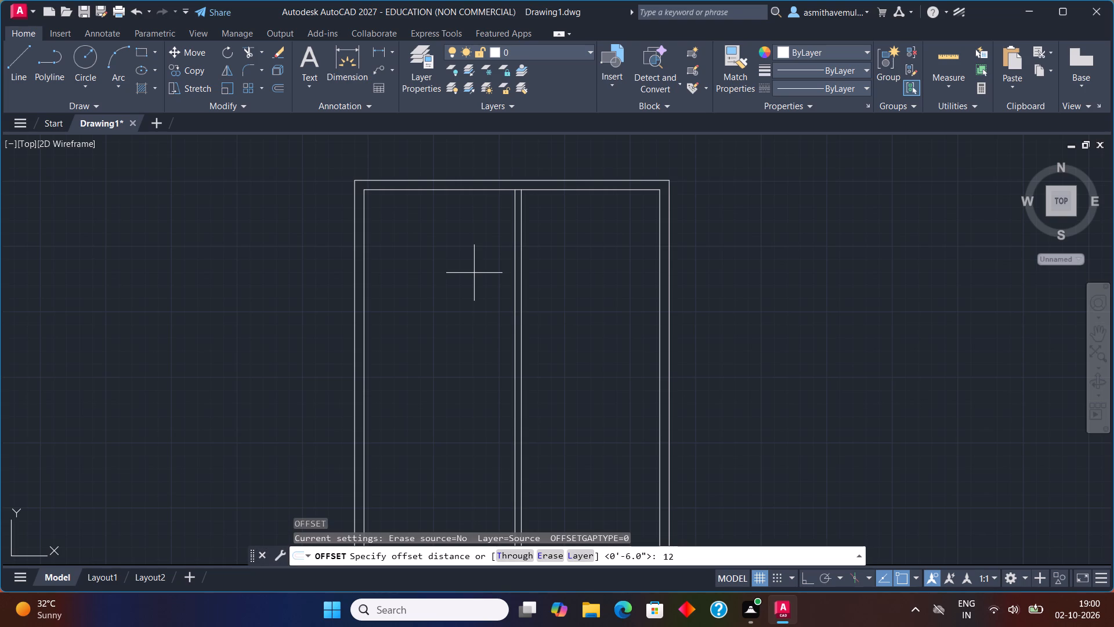
pyautogui.press("'")
pyautogui.press('Return')
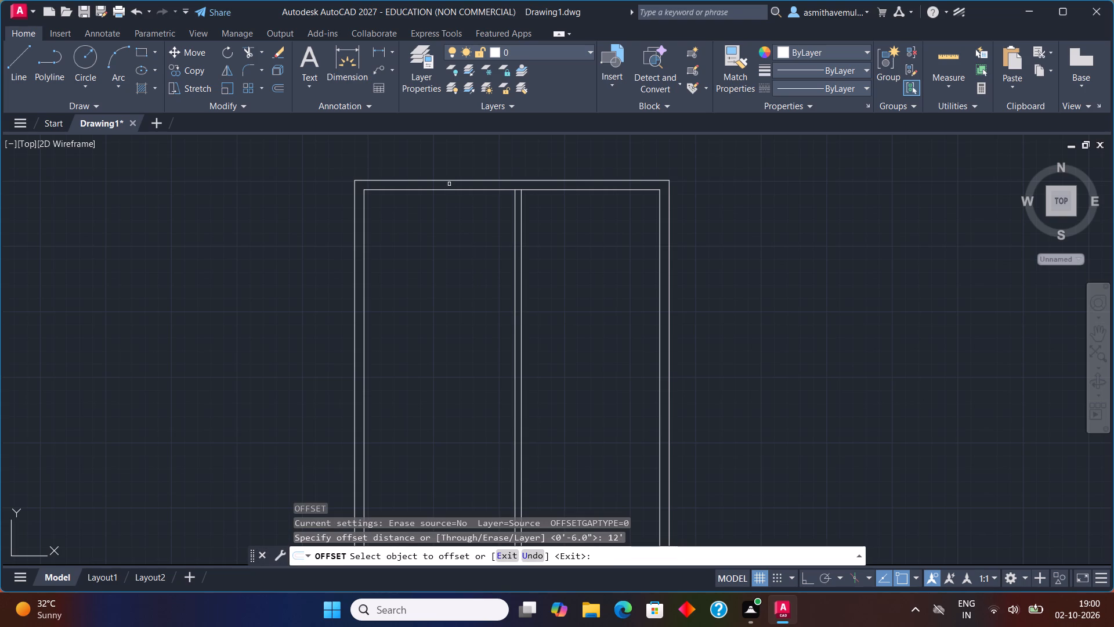
pyautogui.click(446, 190)
pyautogui.click(421, 270)
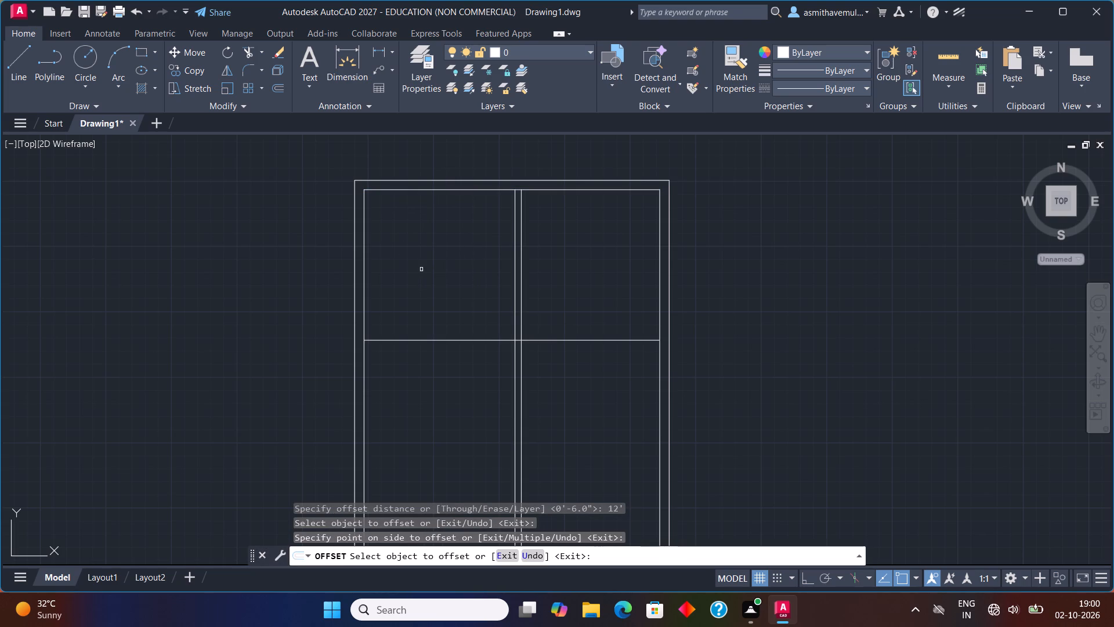
pyautogui.press('Escape')
# Offset the horizontal partition line 6" downward to give the partition its thickness.
pyautogui.press('o')
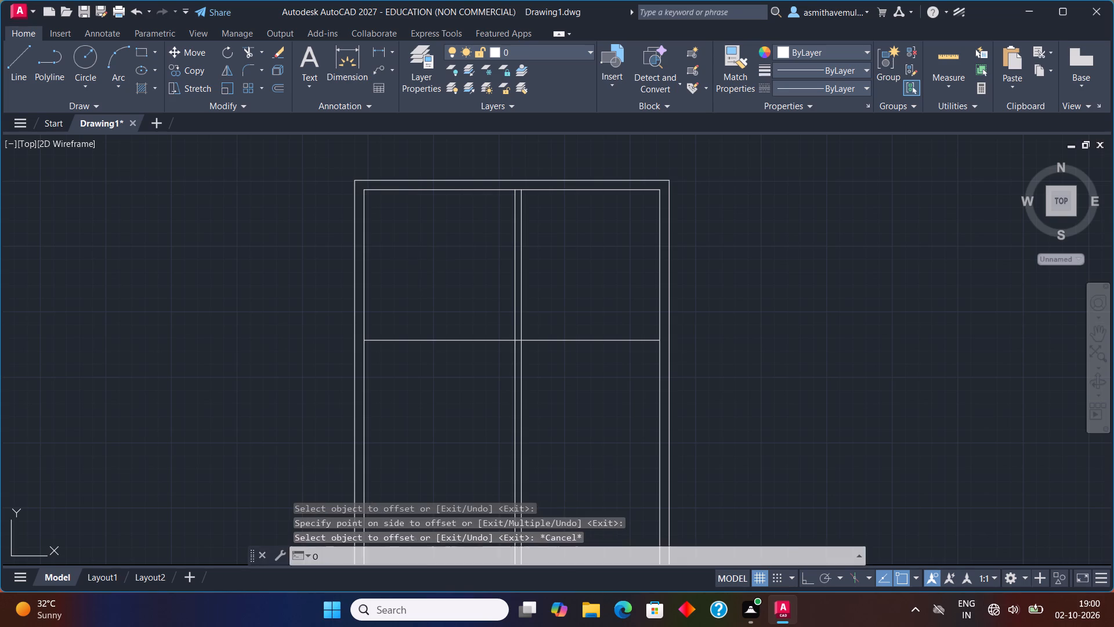
pyautogui.press('Return')
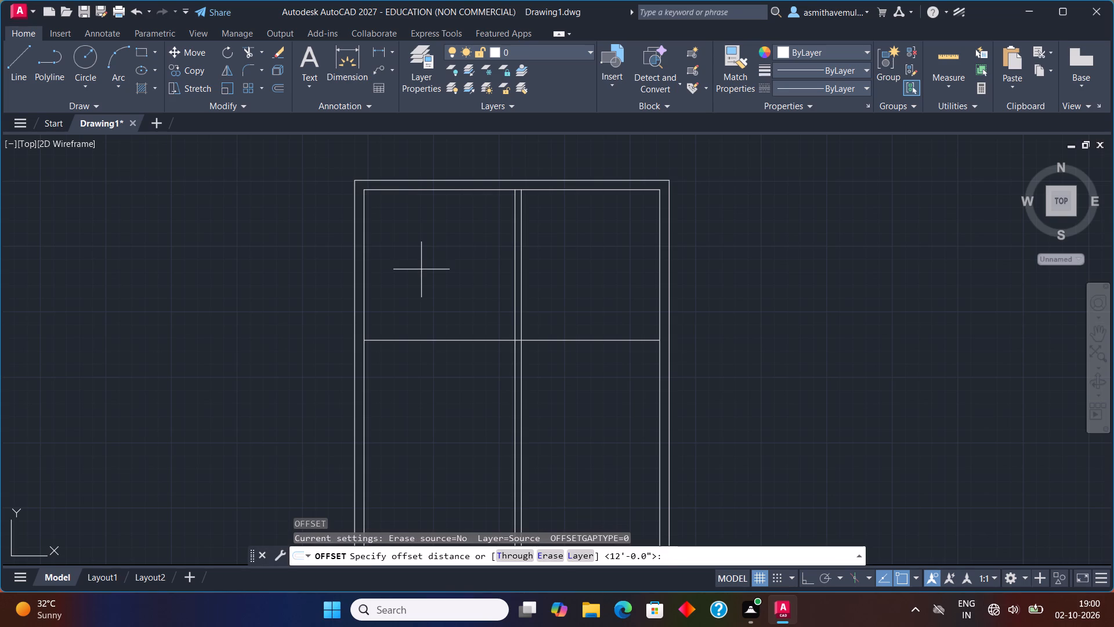
pyautogui.press('6')
pyautogui.hotkey('shift', '"')
pyautogui.press('Return')
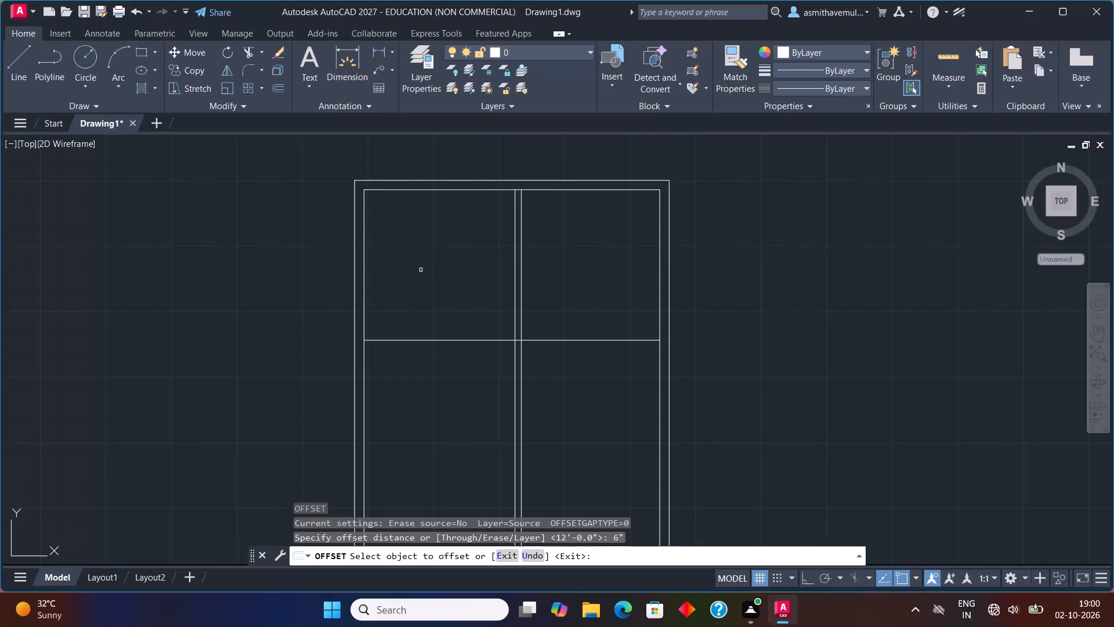
pyautogui.click(439, 340)
pyautogui.click(433, 383)
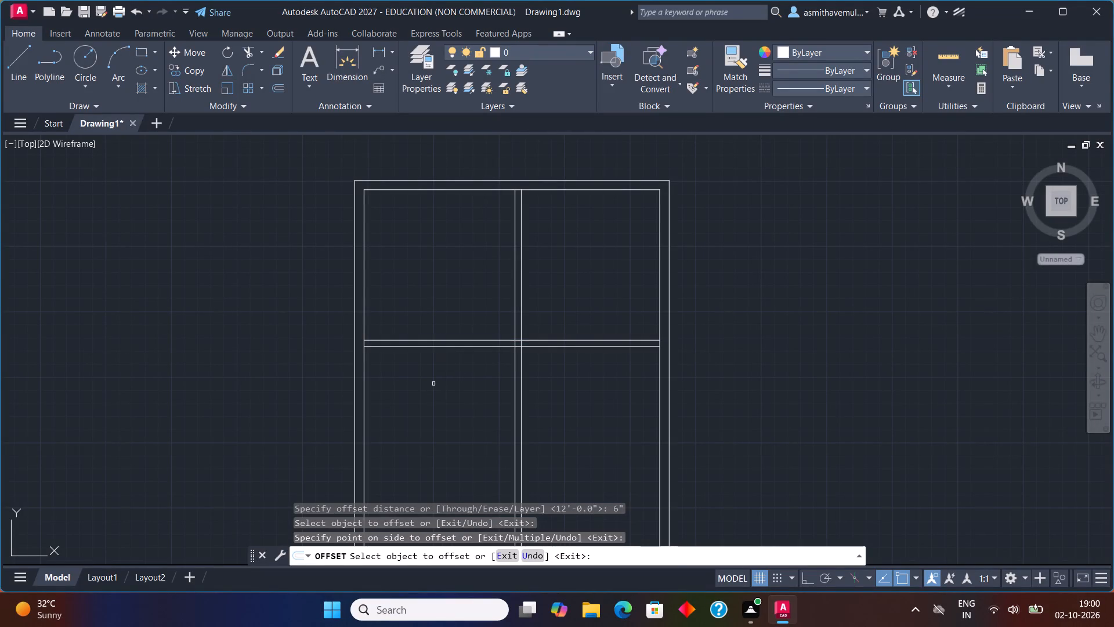
pyautogui.press('Escape')
# Measure the thickness of the left exterior wall.
pyautogui.write('DLI')
pyautogui.press('Return')
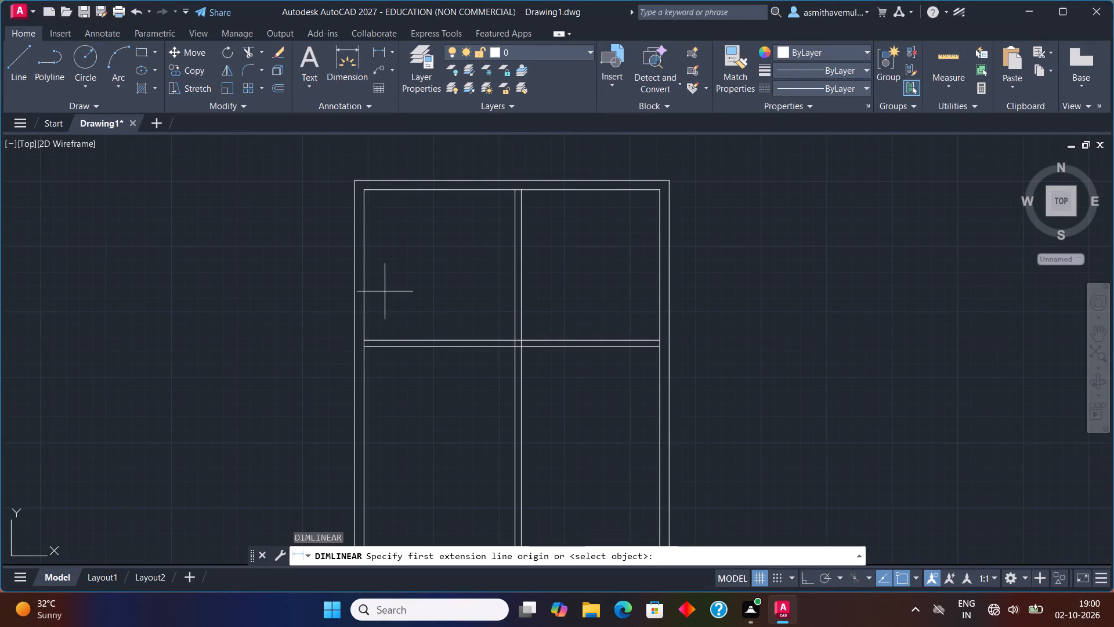
pyautogui.scroll(2, 384, 272)
pyautogui.click(303, 291)
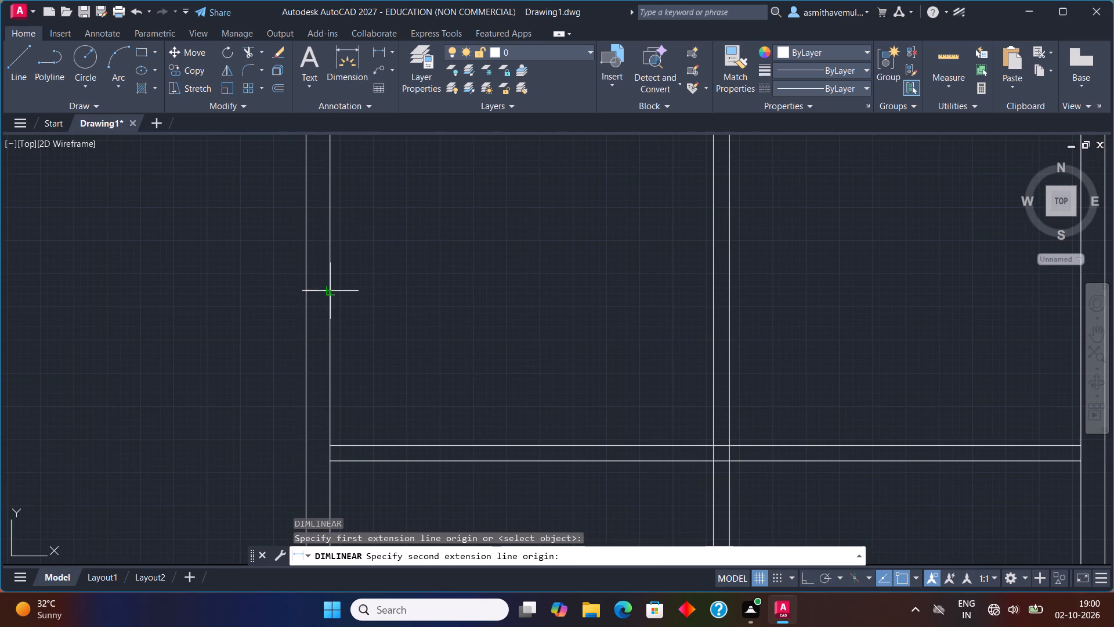
pyautogui.click(328, 294)
pyautogui.press('Escape')
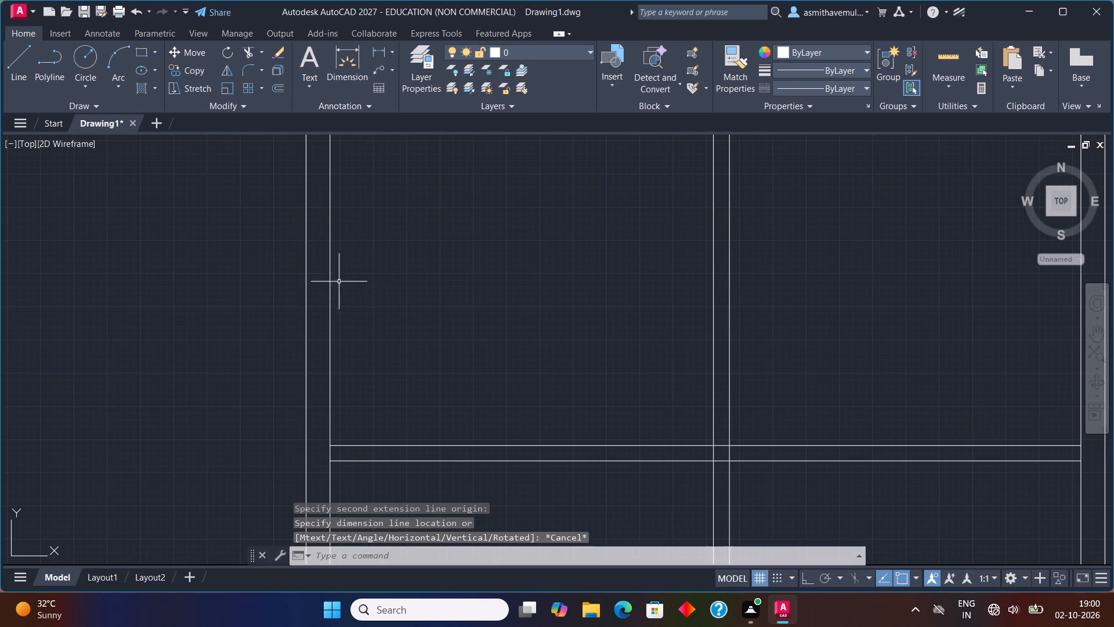
# Offset the lower line of the horizontal partition 5' downward across the plan.
pyautogui.scroll(-2, 374, 295)
pyautogui.scroll(-2, 434, 329)
pyautogui.moveTo(409, 392); pyautogui.dragTo(397, 345, button='middle')
pyautogui.scroll(1, 420, 332)
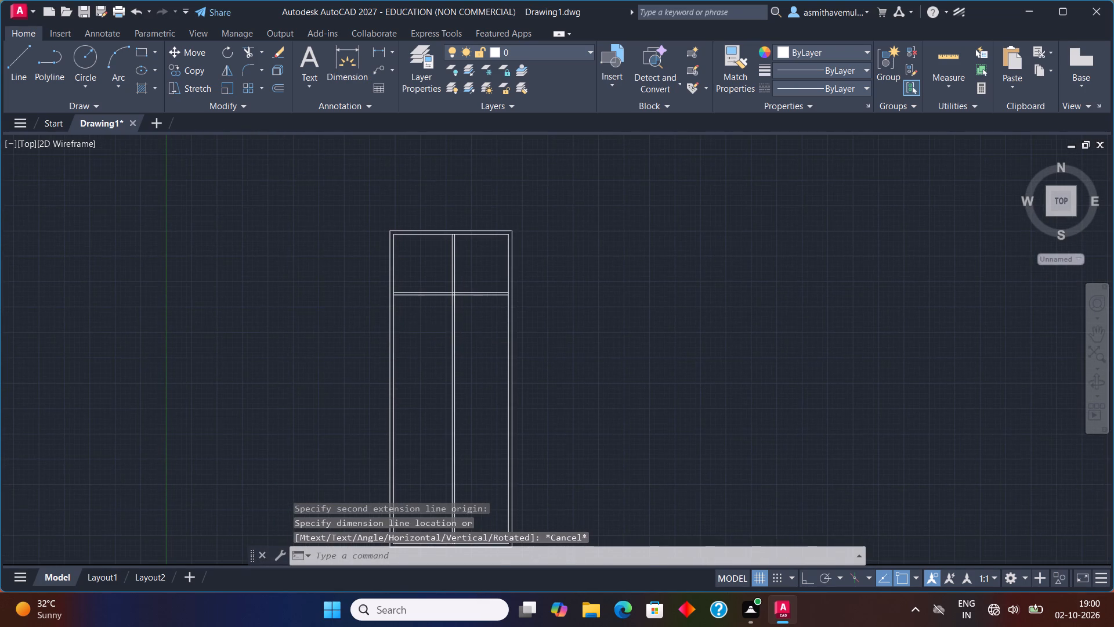
pyautogui.scroll(2, 448, 310)
pyautogui.moveTo(443, 309); pyautogui.dragTo(433, 383, button='middle')
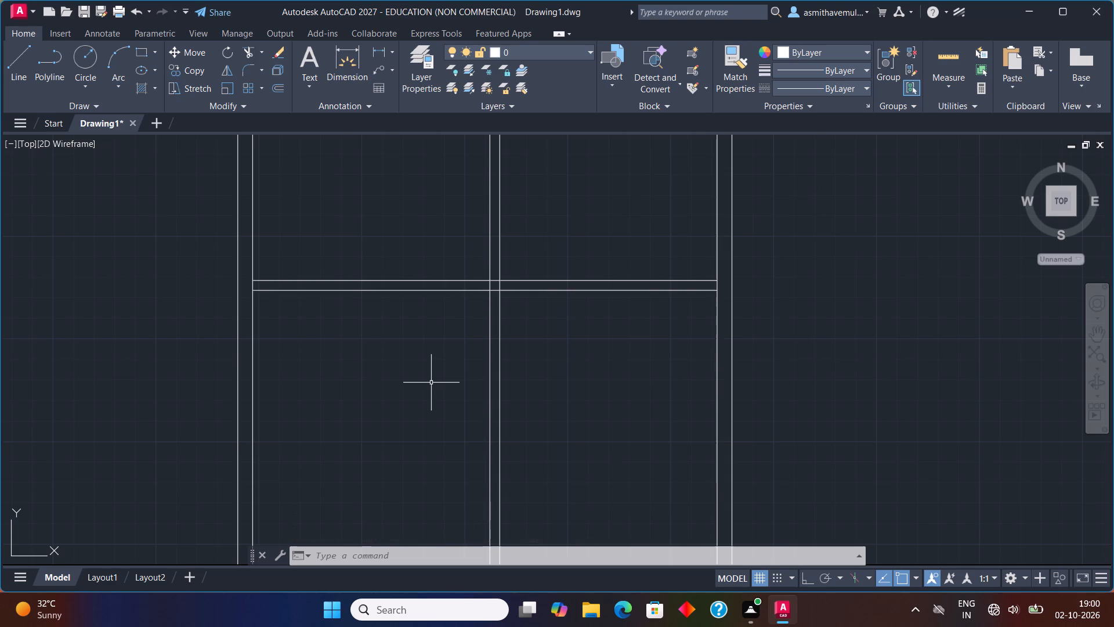
pyautogui.press('o')
pyautogui.press('Return')
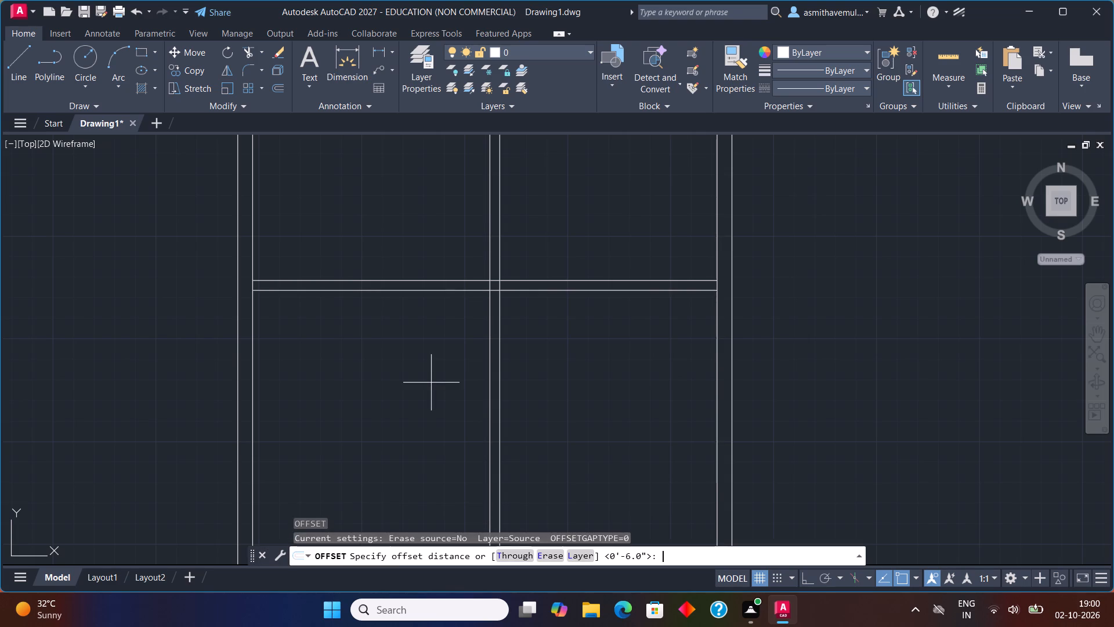
pyautogui.press('5')
pyautogui.press("'")
pyautogui.press('Return')
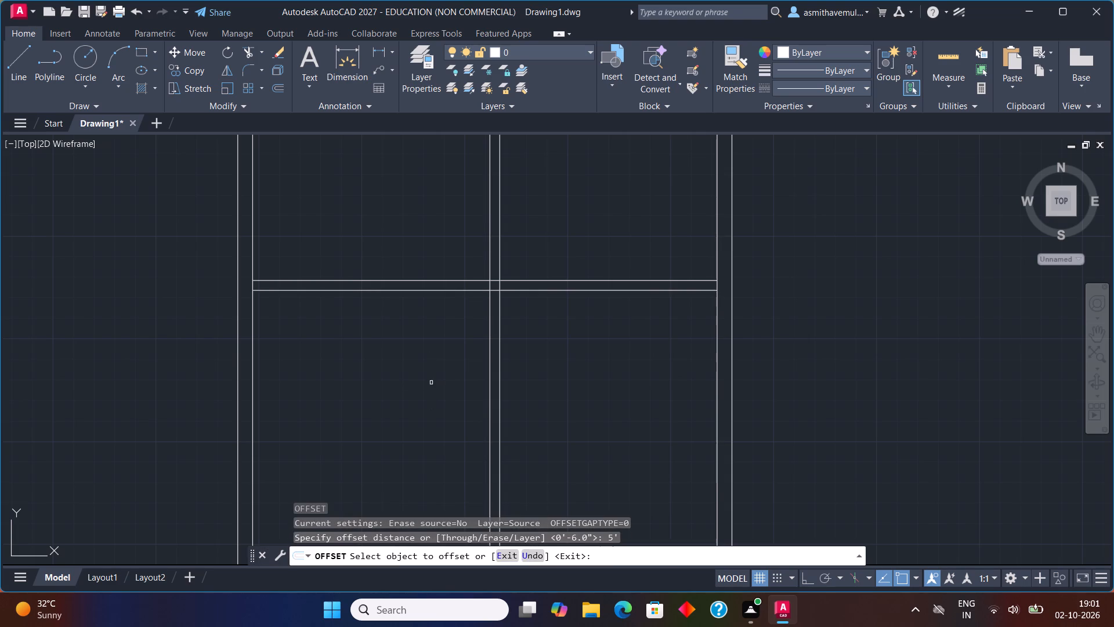
pyautogui.click(434, 289)
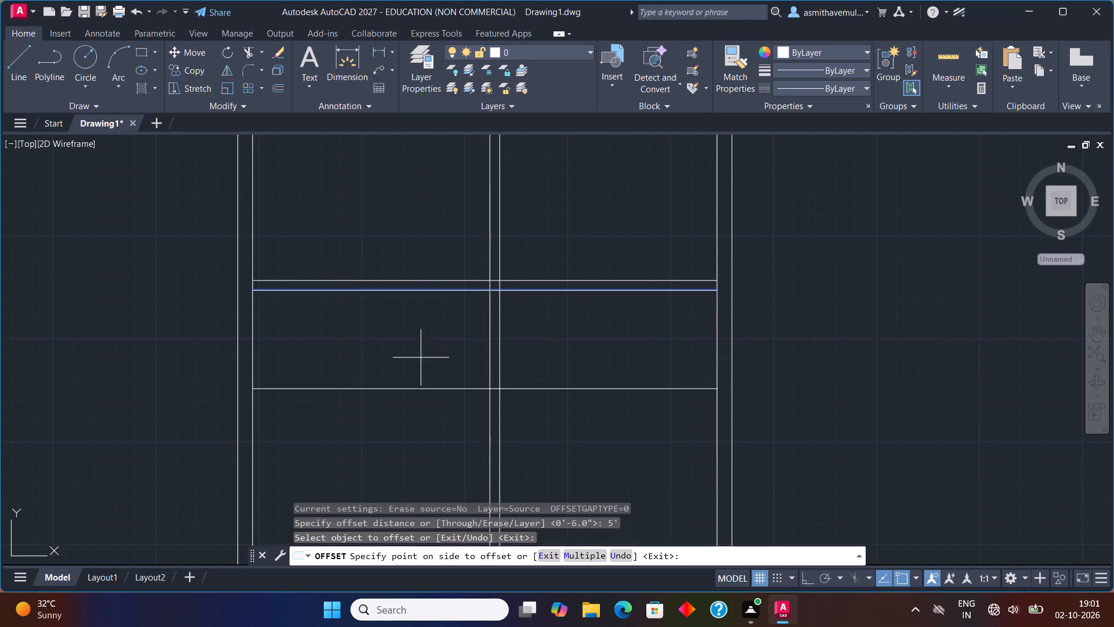
pyautogui.click(421, 359)
pyautogui.press('Escape')
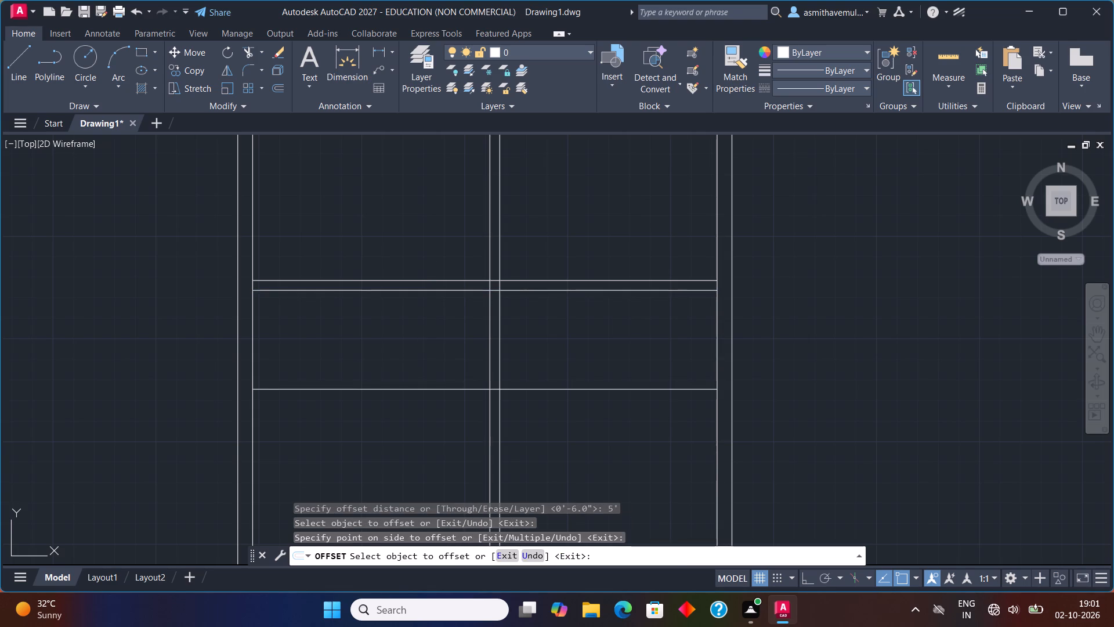
# Offset the inner face of the left exterior wall 7' toward the inside of the plan.
pyautogui.press('o')
pyautogui.press('Return')
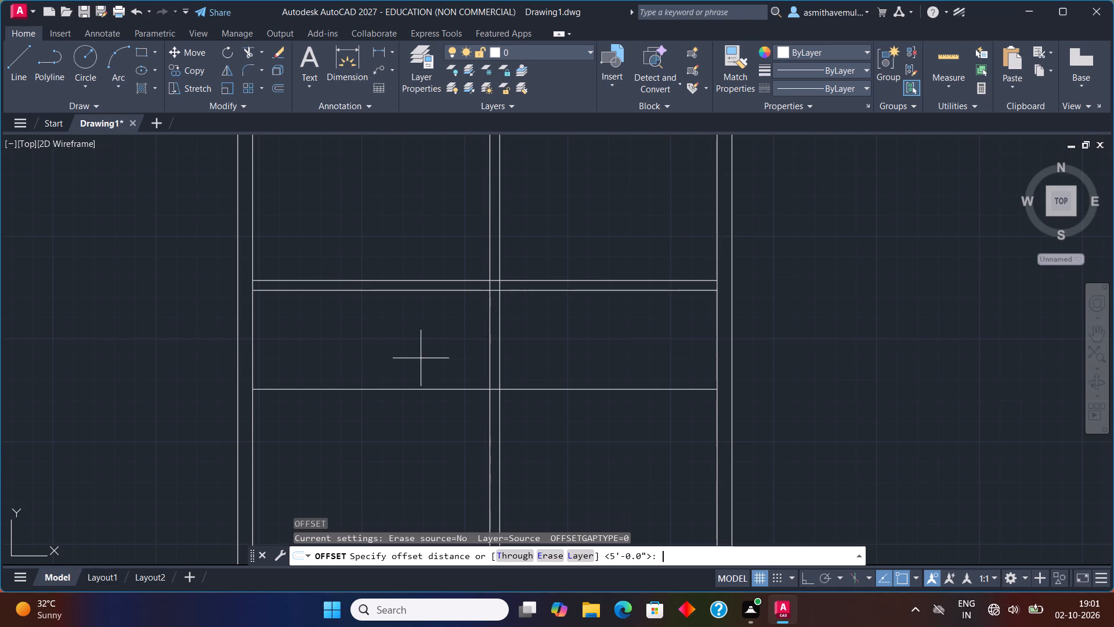
pyautogui.write("7'")
pyautogui.press('Return')
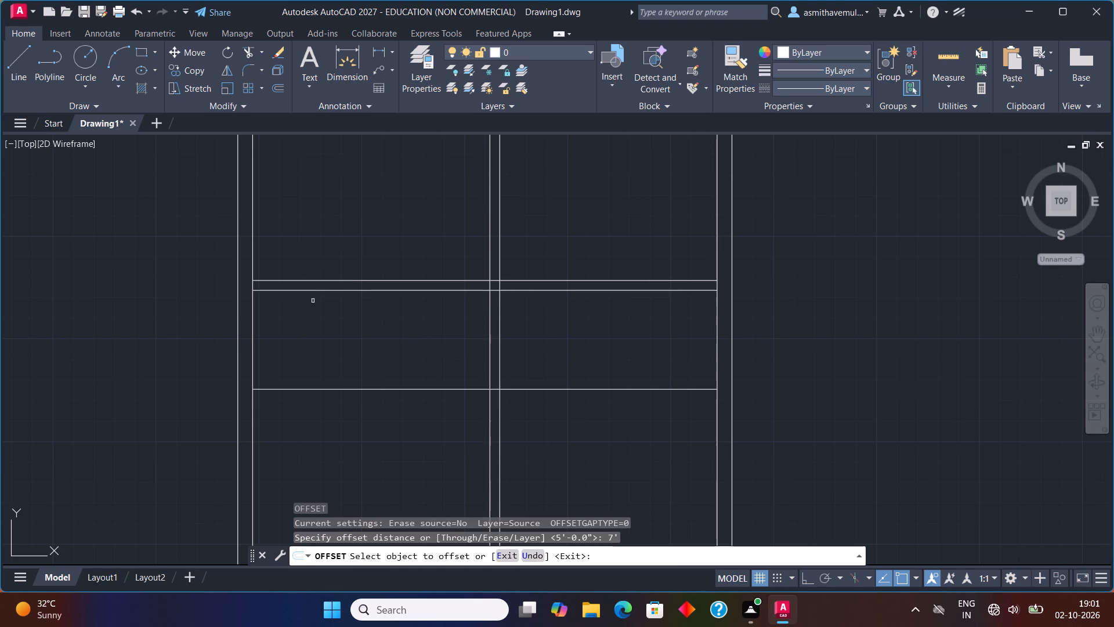
pyautogui.click(252, 331)
pyautogui.click(310, 327)
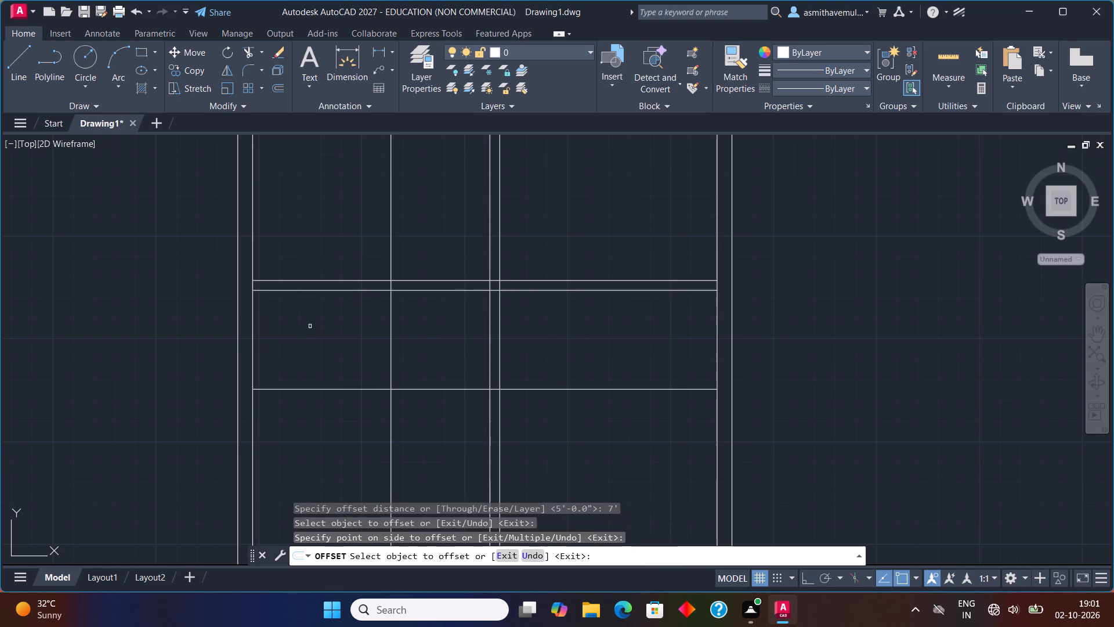
pyautogui.press('Escape')
# Offset the new vertical line 6" to its right and the new horizontal line 6" downward to give both partitions thickness.
pyautogui.press('o')
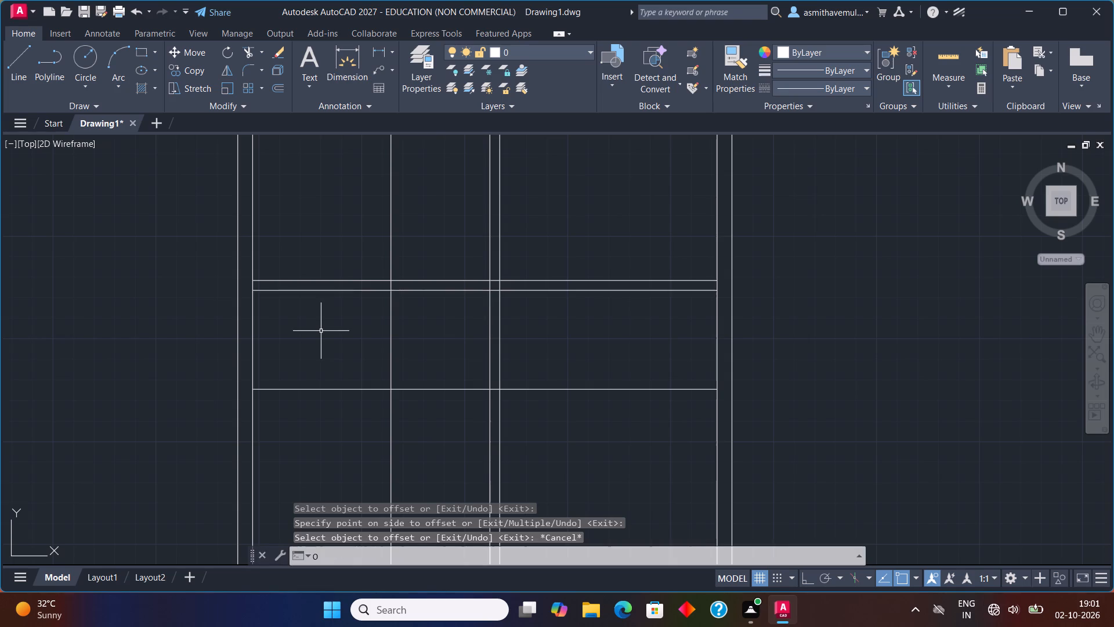
pyautogui.press('Return')
pyautogui.press('6')
pyautogui.hotkey('shift', '"')
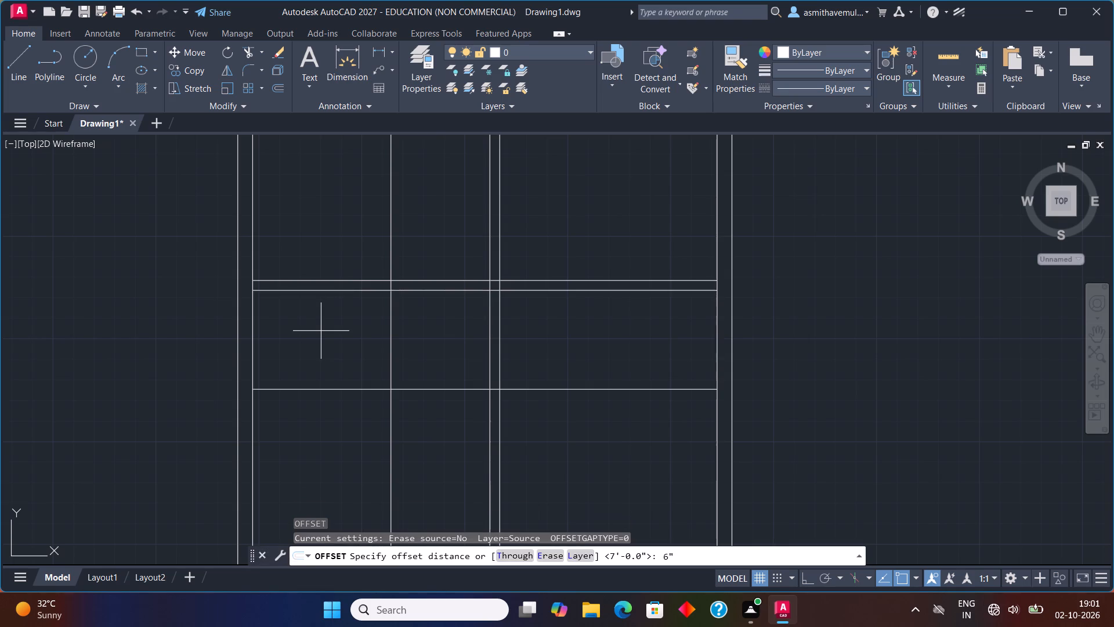
pyautogui.press('Return')
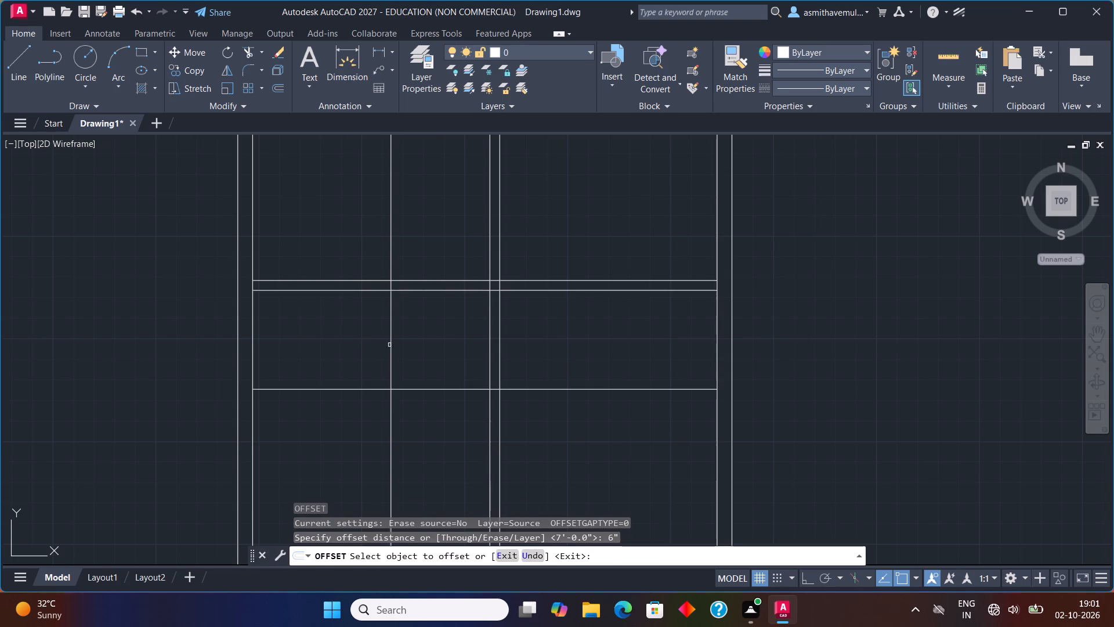
pyautogui.click(389, 345)
pyautogui.click(411, 345)
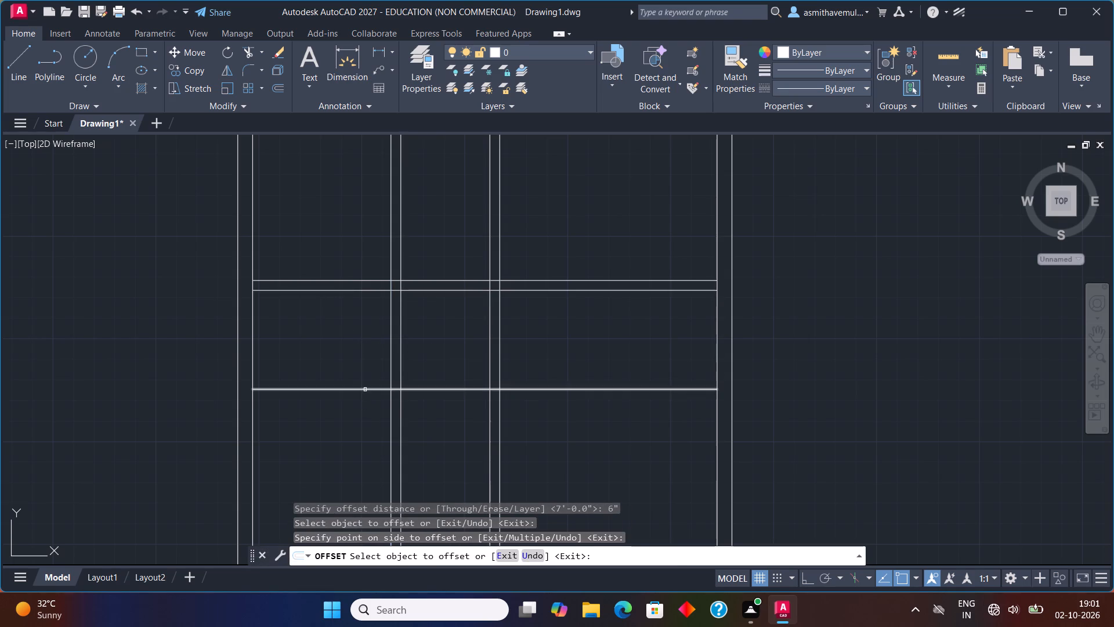
pyautogui.moveTo(365, 390); pyautogui.dragTo(363, 397)
pyautogui.click(333, 457)
pyautogui.press('Escape')
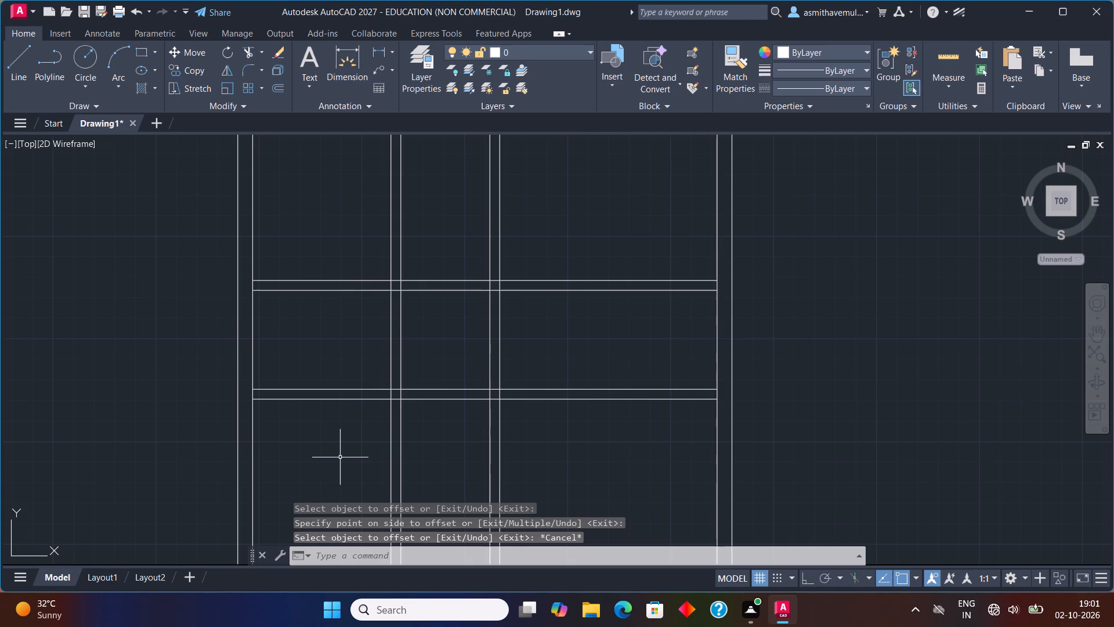
# Trim the left vertical partition above and below the 5' horizontal band, and trim the central partition inside the band.
pyautogui.write('TRIM')
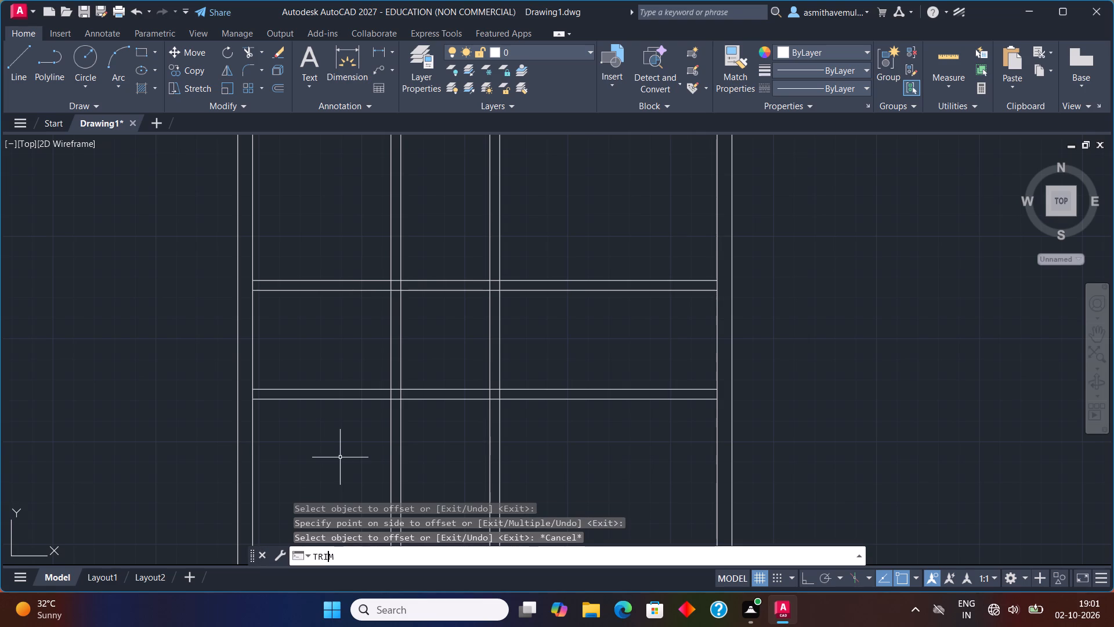
pyautogui.press('Return')
pyautogui.moveTo(462, 219); pyautogui.dragTo(372, 232)
pyautogui.click(374, 236)
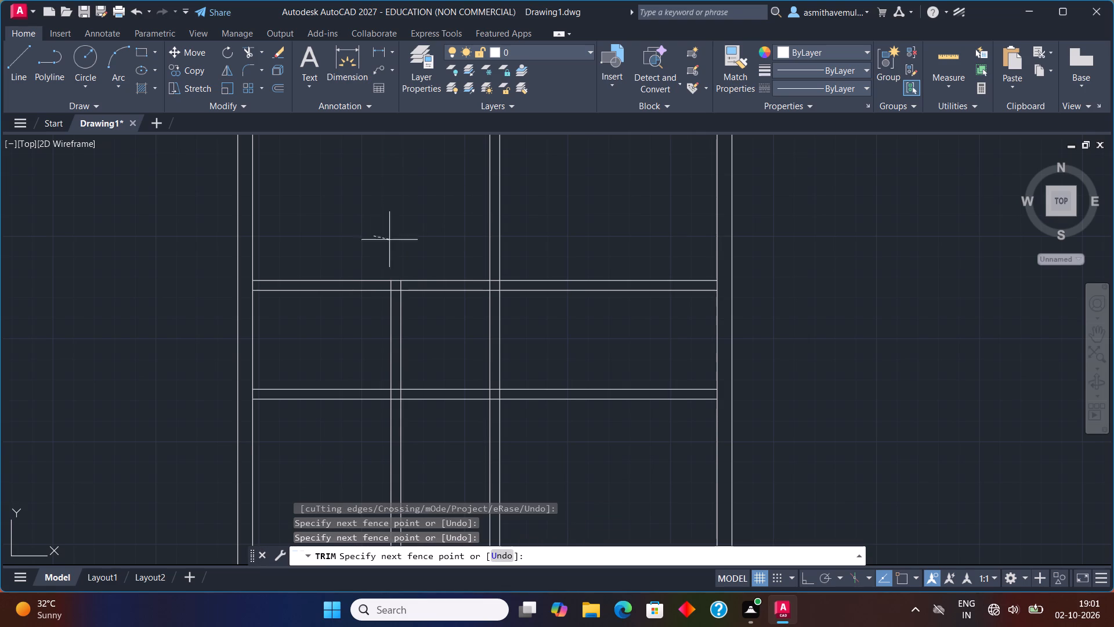
pyautogui.click(422, 229)
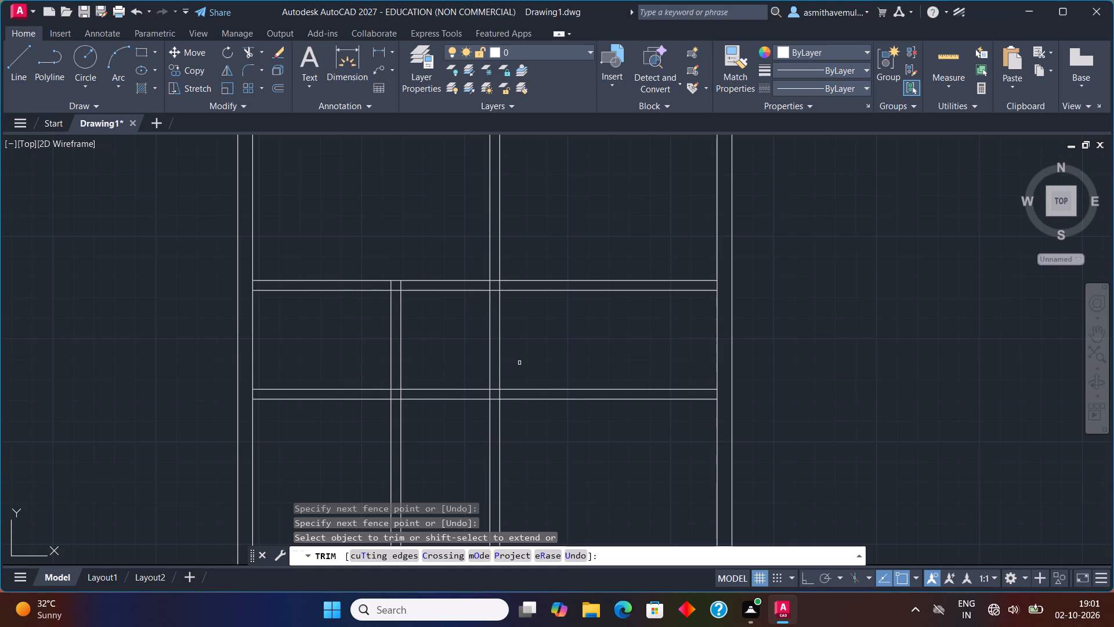
pyautogui.moveTo(519, 363); pyautogui.dragTo(432, 352)
pyautogui.moveTo(423, 445); pyautogui.dragTo(343, 479)
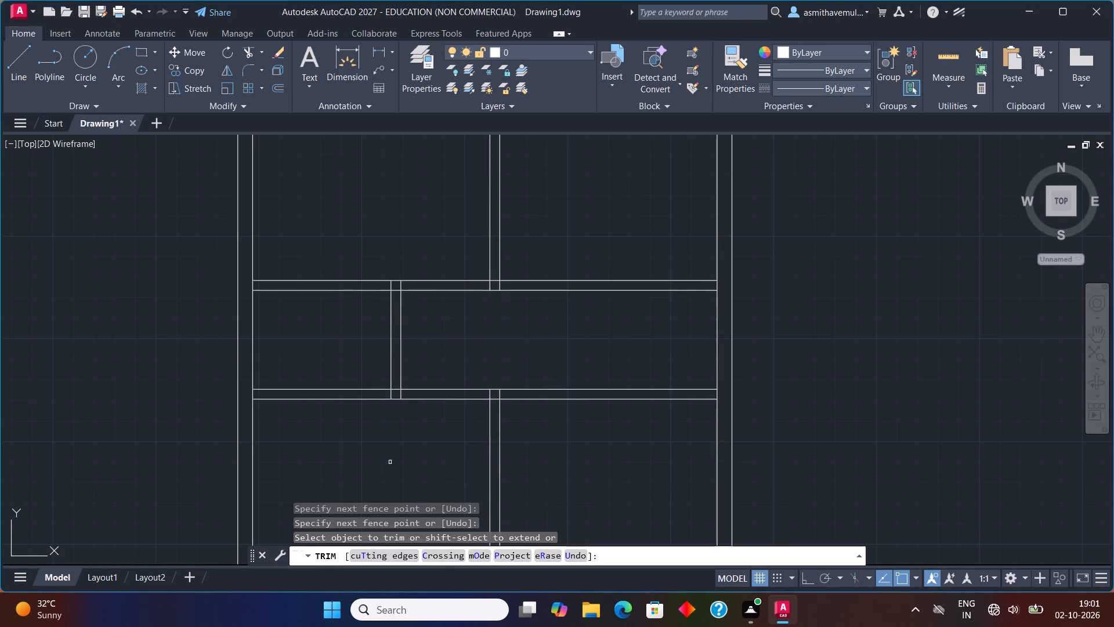
pyautogui.press('Escape')
# Offset the bottom line of the 5' band 11' downward across the plan.
pyautogui.scroll(-1, 397, 455)
pyautogui.moveTo(398, 454); pyautogui.dragTo(459, 330, button='middle')
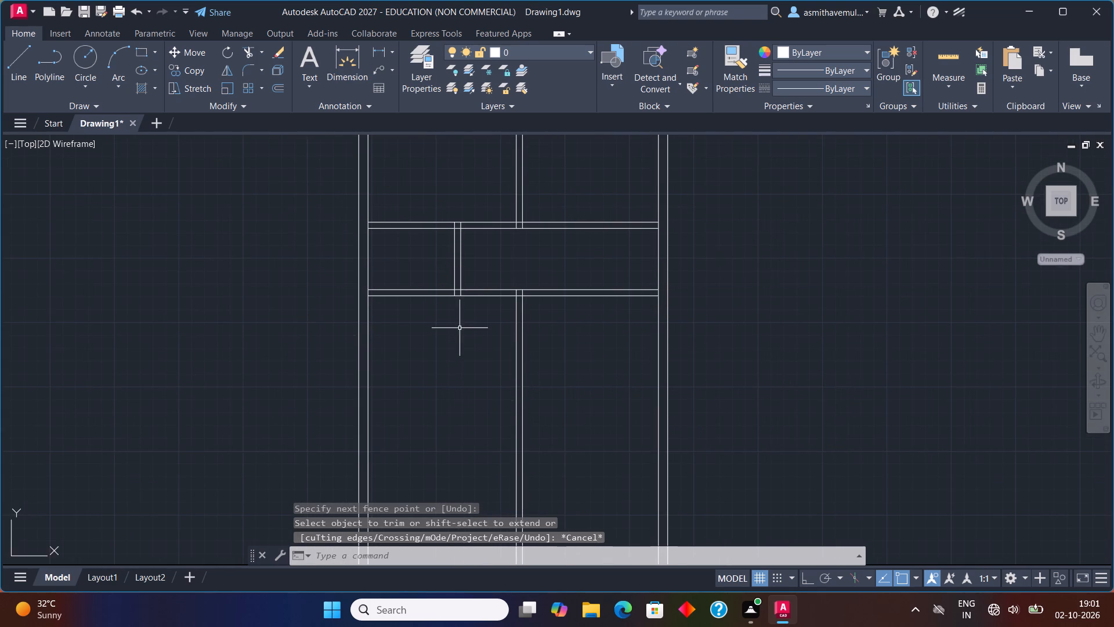
pyautogui.scroll(1, 460, 329)
pyautogui.moveTo(460, 329); pyautogui.dragTo(454, 341, button='middle')
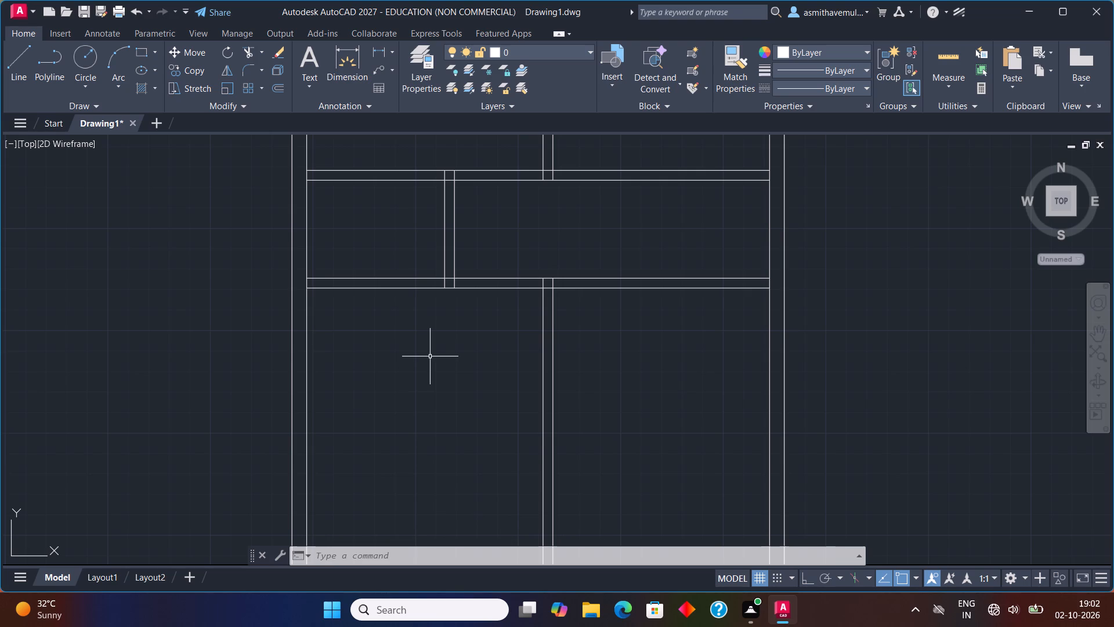
pyautogui.press('o')
pyautogui.press('Return')
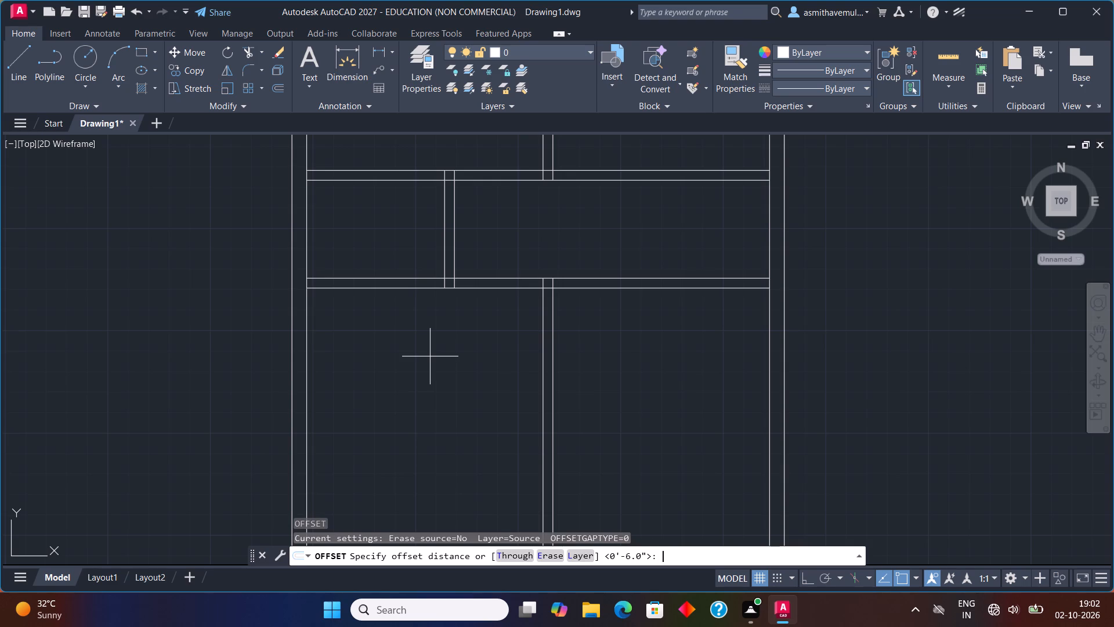
pyautogui.write('11')
pyautogui.press("'")
pyautogui.press('Return')
pyautogui.click(472, 290)
pyautogui.click(458, 373)
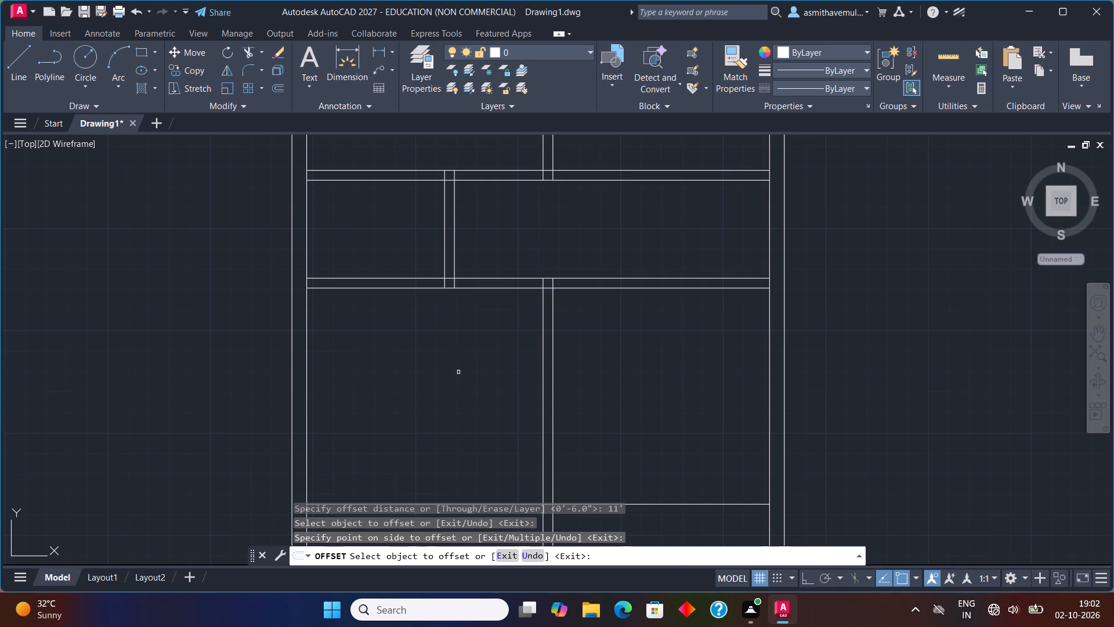
pyautogui.press('Escape')
# Offset the new horizontal line 6" downward to form the partition below the 11' rooms.
pyautogui.scroll(-1, 461, 374)
pyautogui.moveTo(462, 417); pyautogui.dragTo(462, 347, button='middle')
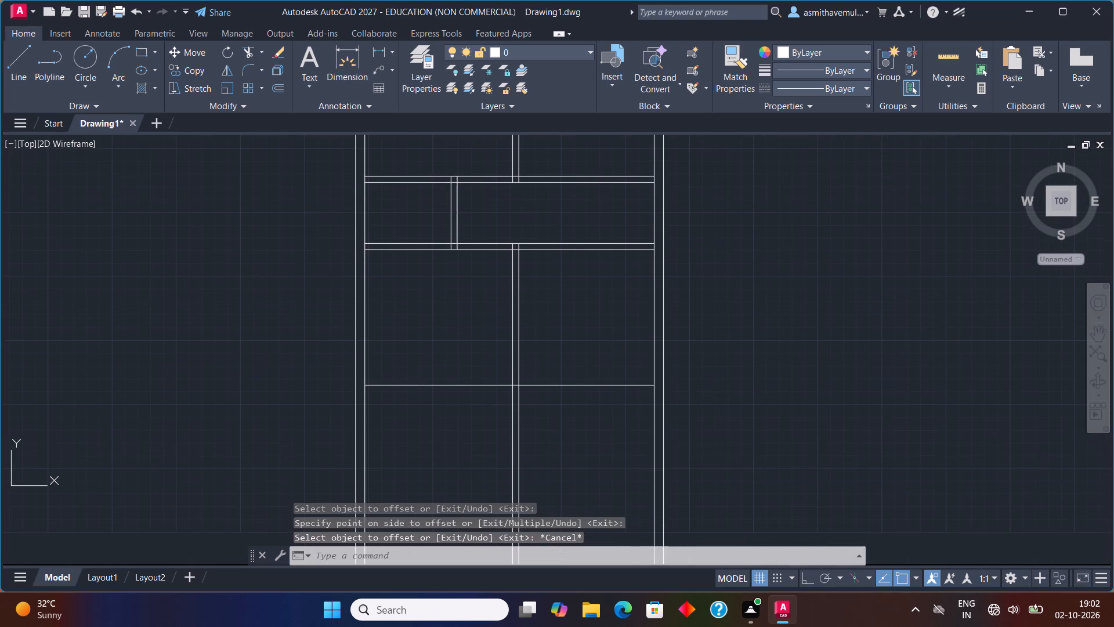
pyautogui.press('o')
pyautogui.press('Return')
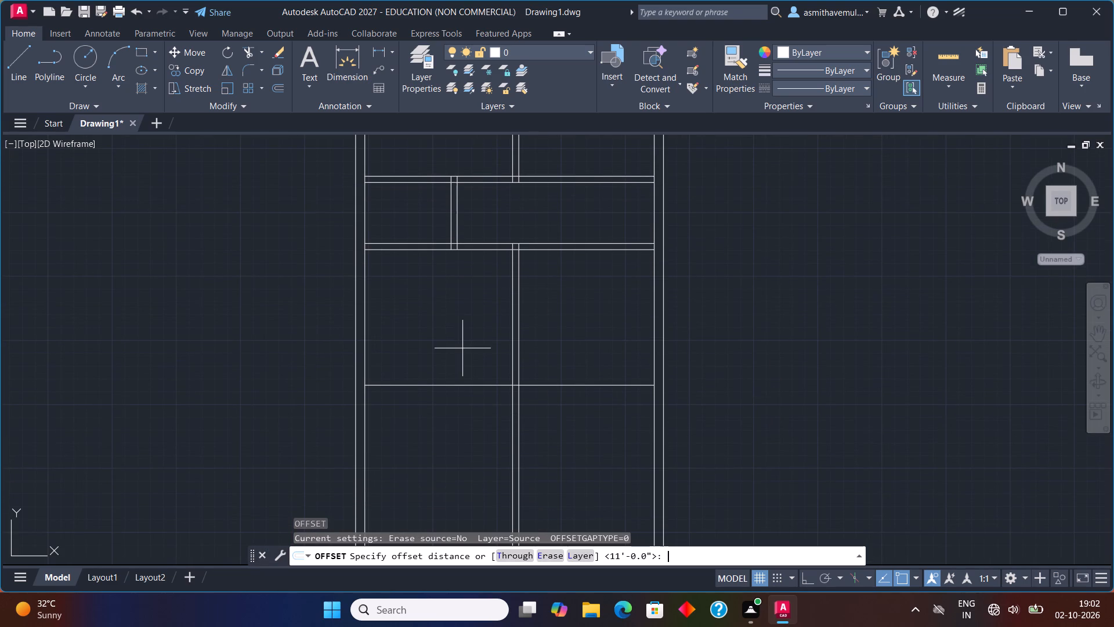
pyautogui.press('6')
pyautogui.hotkey('shift', '"')
pyautogui.press('Return')
pyautogui.click(462, 387)
pyautogui.click(455, 438)
pyautogui.press('Escape')
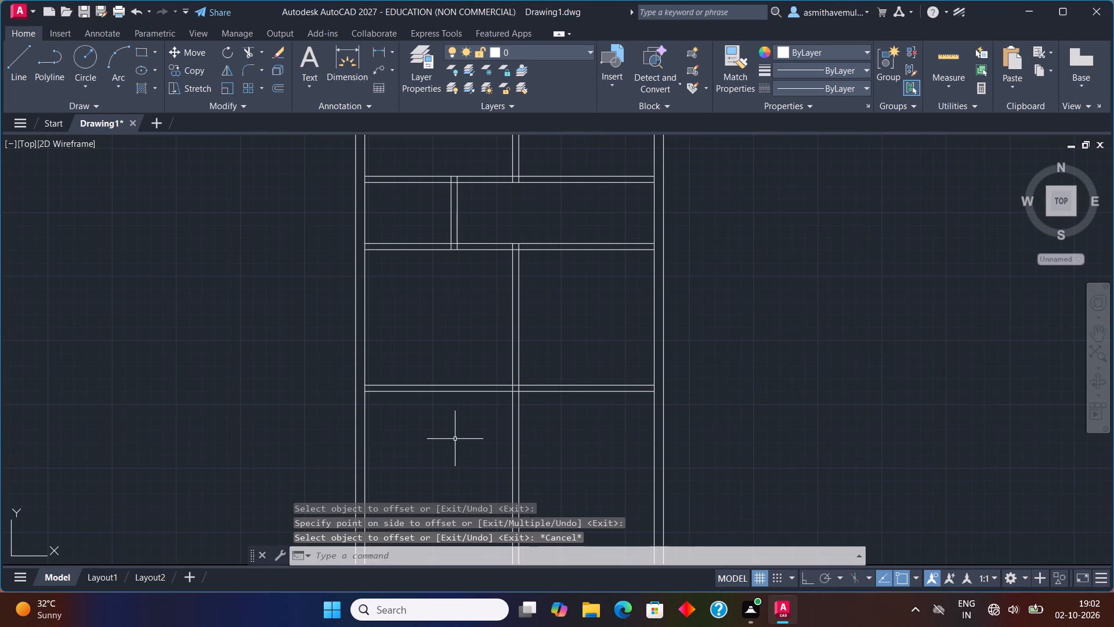
# Measure the clear width of the left 11' deep room, from the exterior wall's inner face to the central partition.
pyautogui.write('DLI')
pyautogui.press('Return')
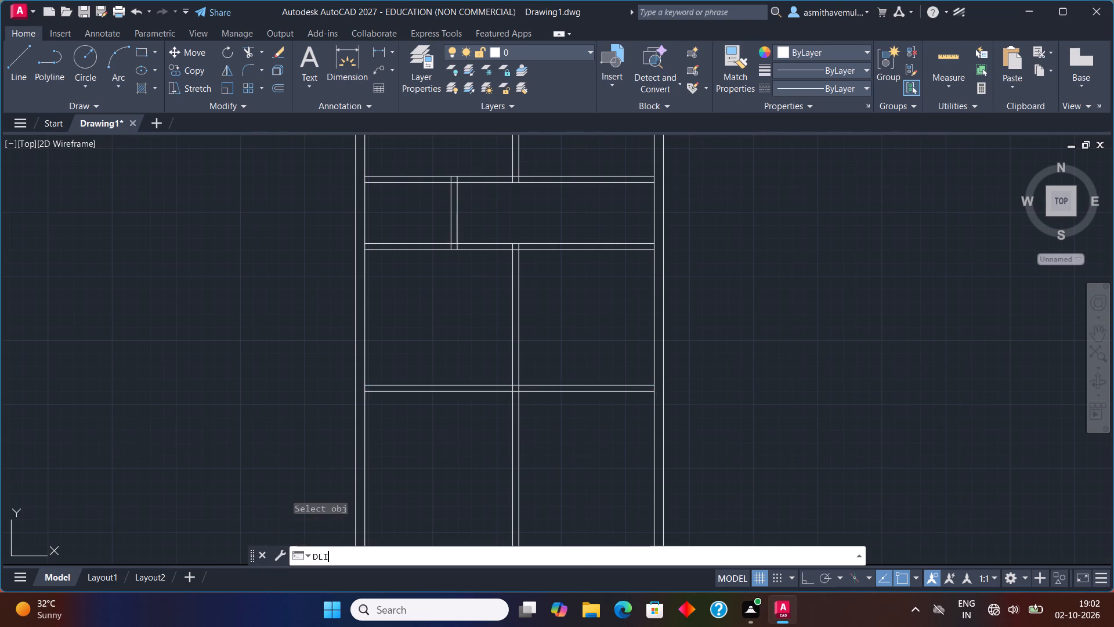
pyautogui.click(367, 326)
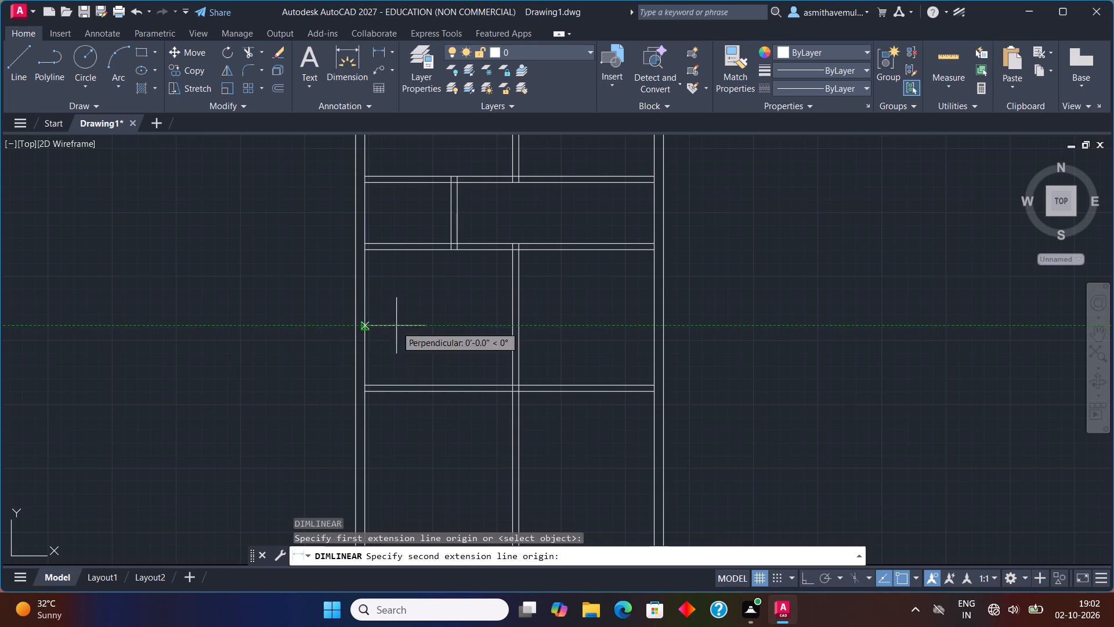
pyautogui.click(513, 326)
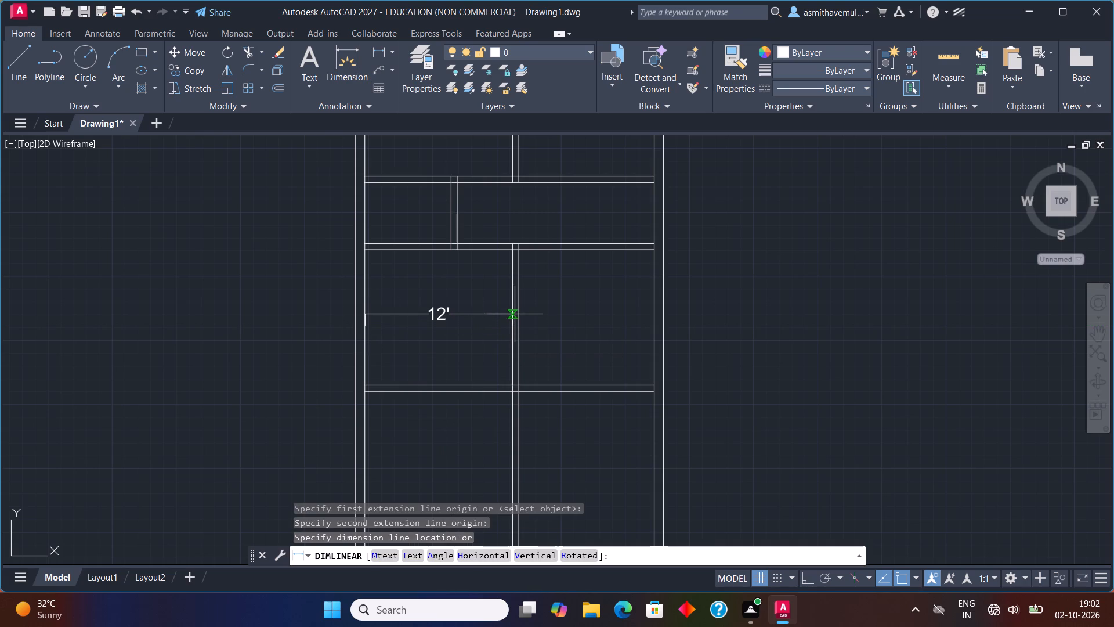
pyautogui.press('Escape')
# Offset the lower line of the partition below the 11' rooms 5' downward.
pyautogui.scroll(-1, 501, 419)
pyautogui.moveTo(500, 417); pyautogui.dragTo(501, 351, button='middle')
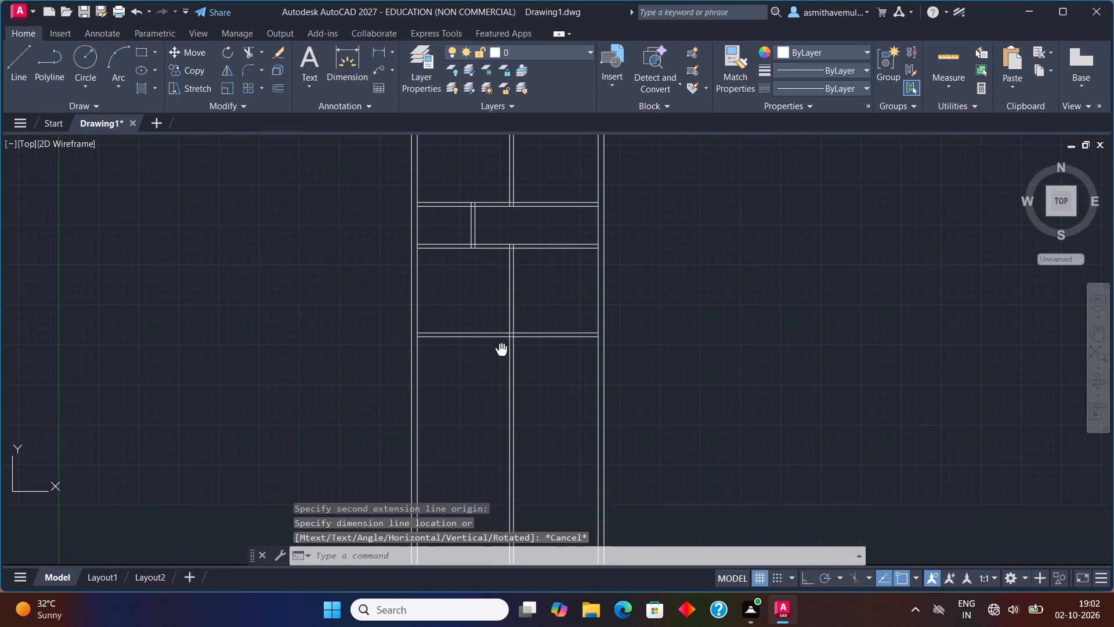
pyautogui.moveTo(501, 351); pyautogui.dragTo(501, 336, button='middle')
pyautogui.scroll(1, 484, 356)
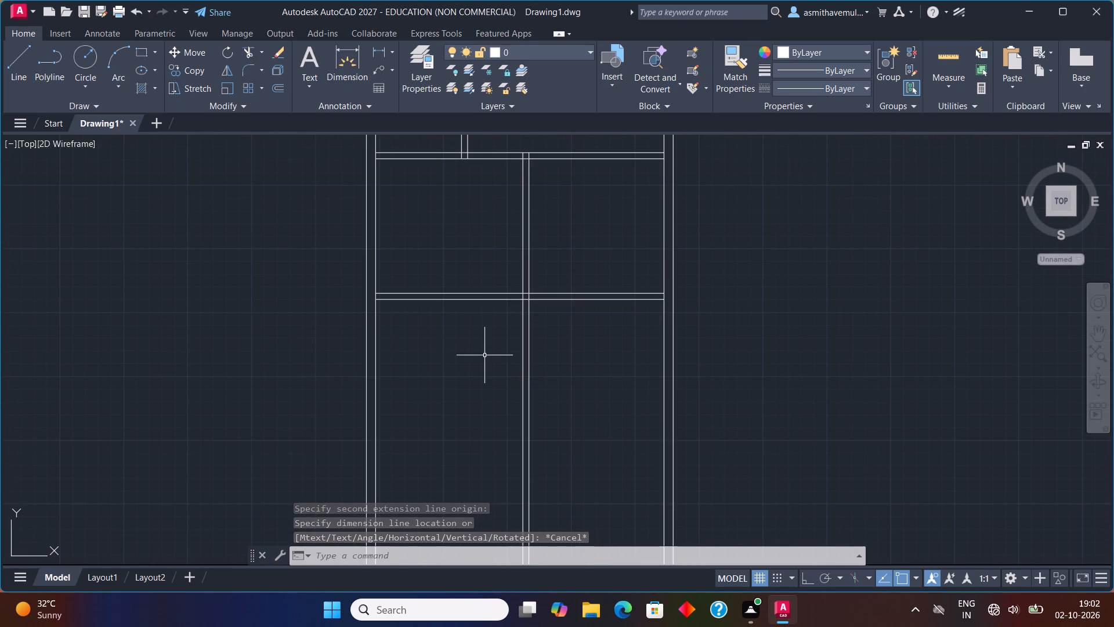
pyautogui.press('o')
pyautogui.press('Return')
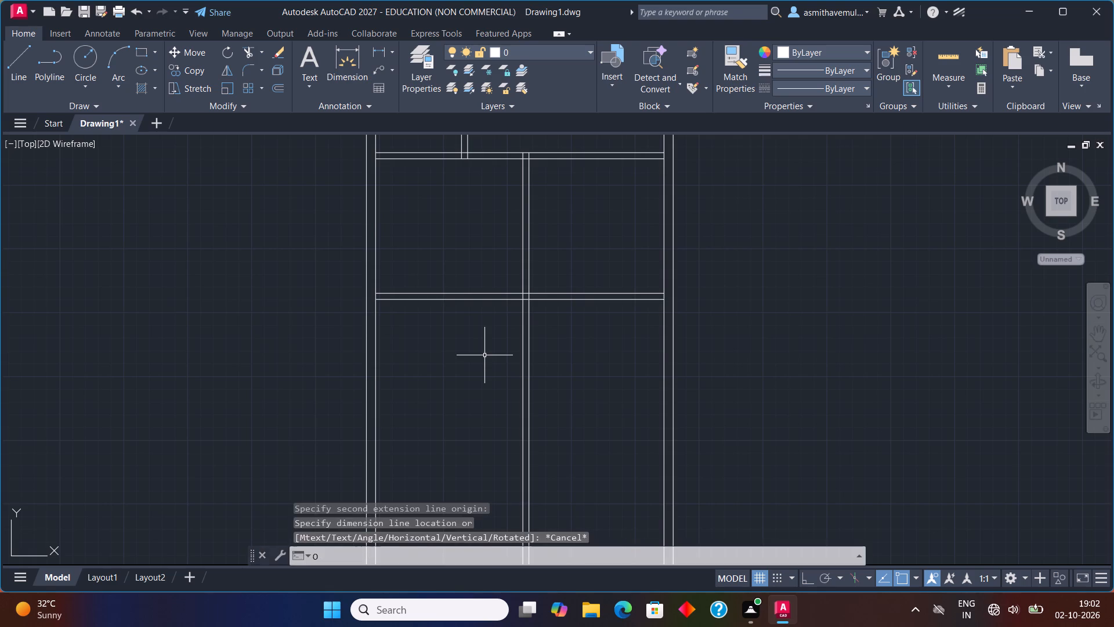
pyautogui.write("5'")
pyautogui.press('Return')
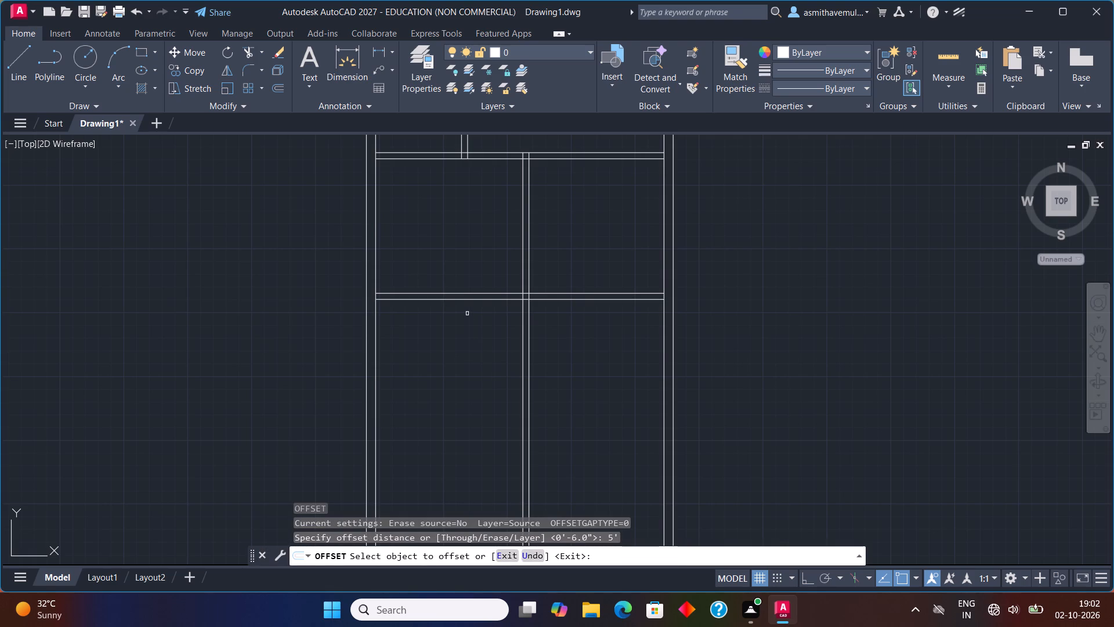
pyautogui.scroll(1, 467, 314)
pyautogui.click(457, 291)
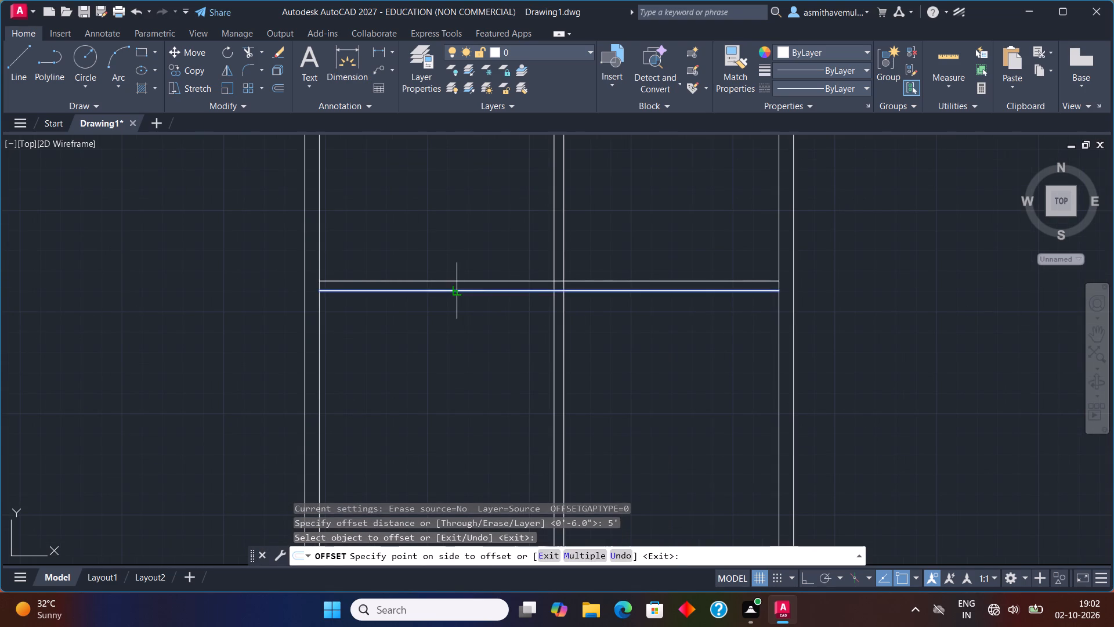
pyautogui.click(438, 343)
pyautogui.scroll(-1, 446, 342)
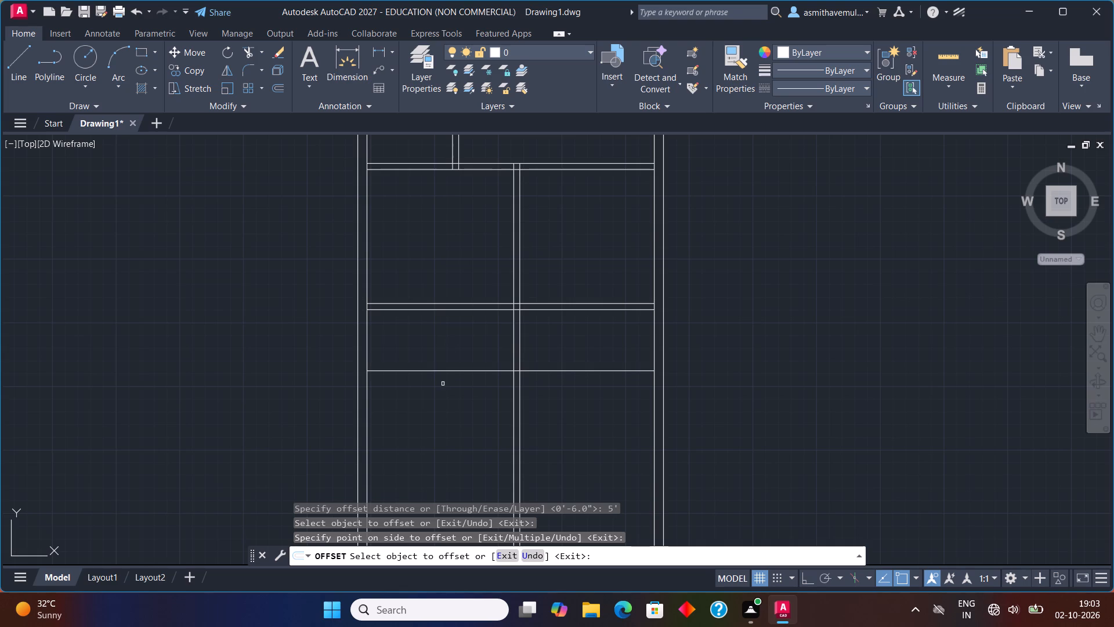
pyautogui.press('Escape')
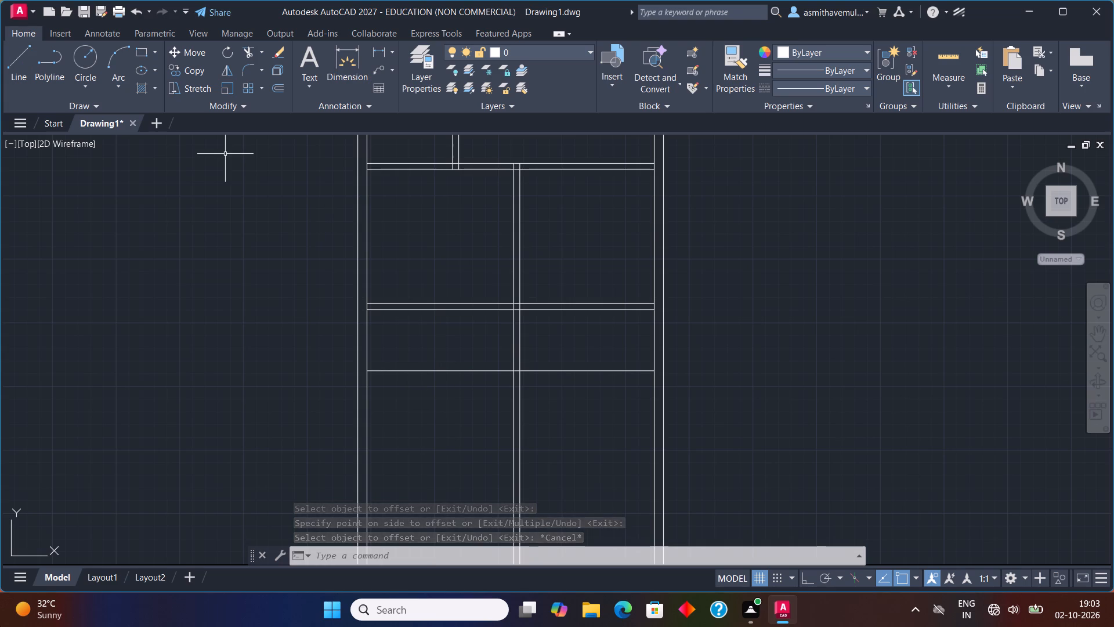
# Offset the newest horizontal line 6" downward to give that partition its thickness.
pyautogui.press('o')
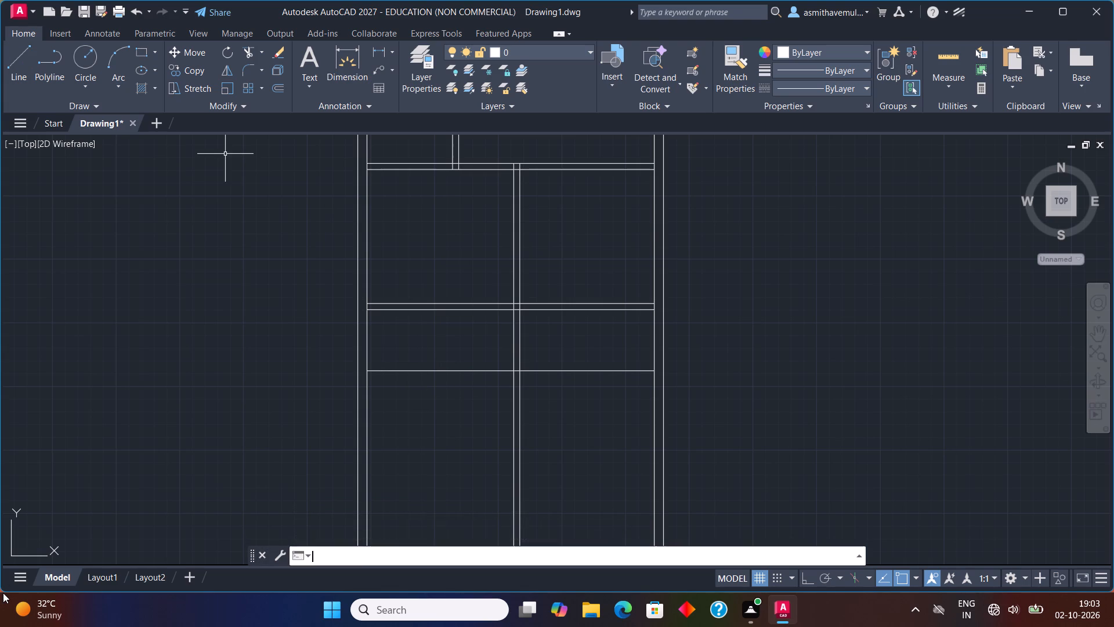
pyautogui.press('Return')
pyautogui.press('6')
pyautogui.hotkey('shift', '"')
pyautogui.press('Return')
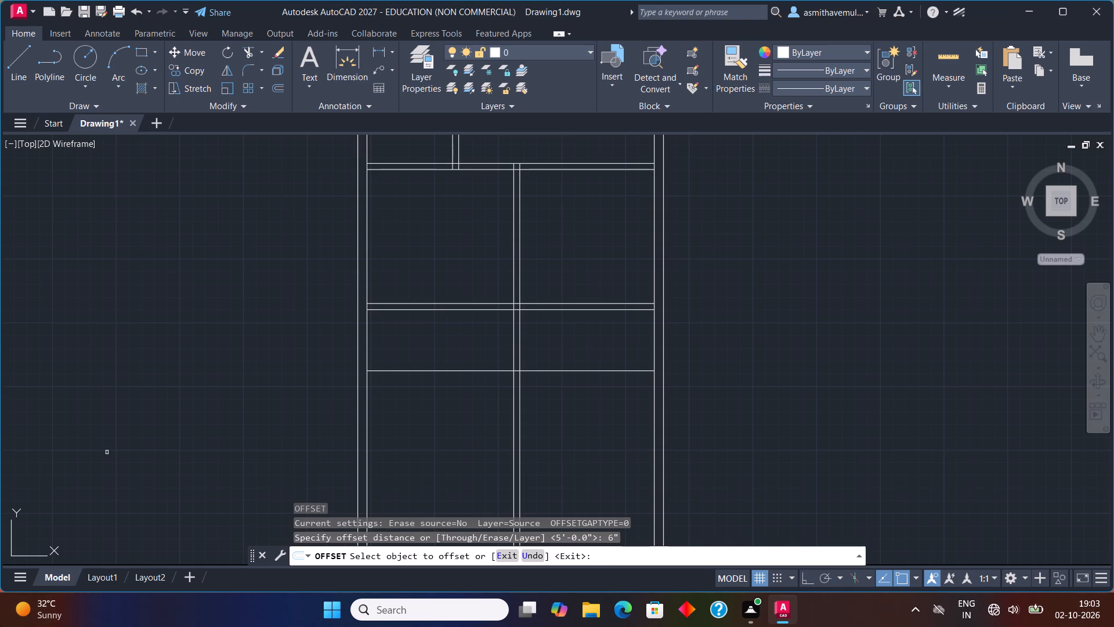
pyautogui.click(486, 368)
pyautogui.click(486, 371)
pyautogui.click(484, 400)
pyautogui.press('Escape')
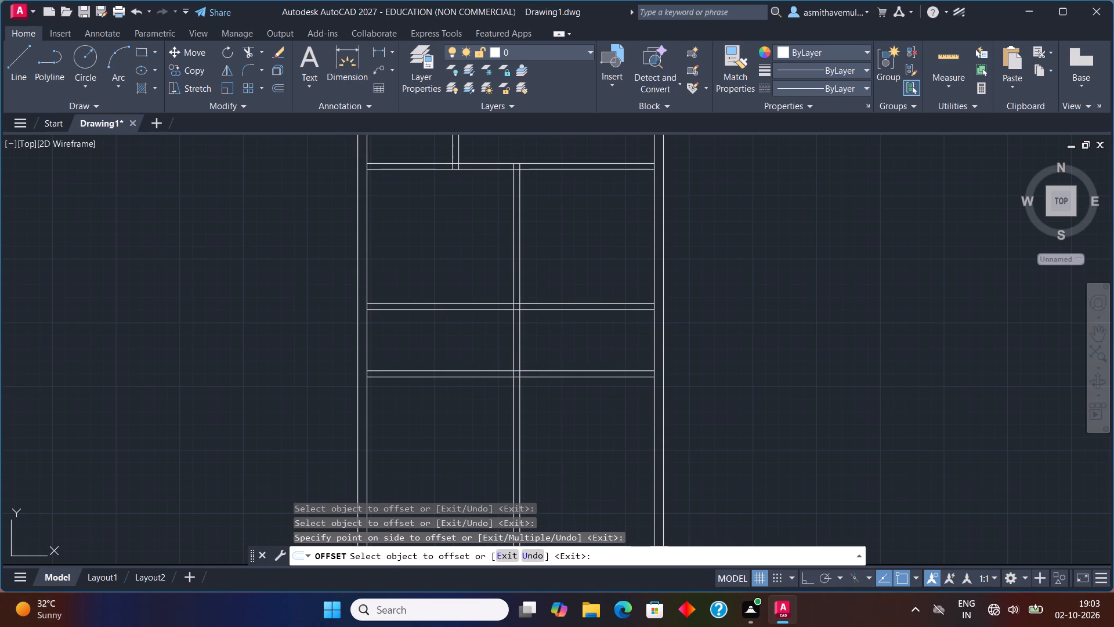
pyautogui.moveTo(484, 403); pyautogui.dragTo(484, 278, button='middle')
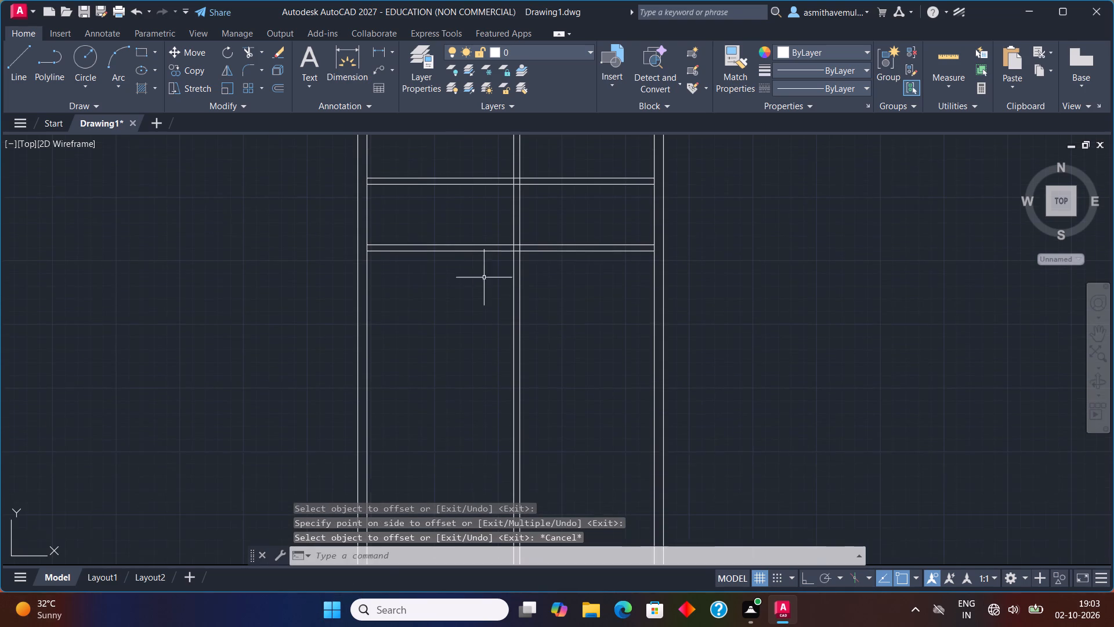
# Offset the lower line of the lowest horizontal partition 16' downward.
pyautogui.moveTo(479, 305); pyautogui.dragTo(472, 287, button='middle')
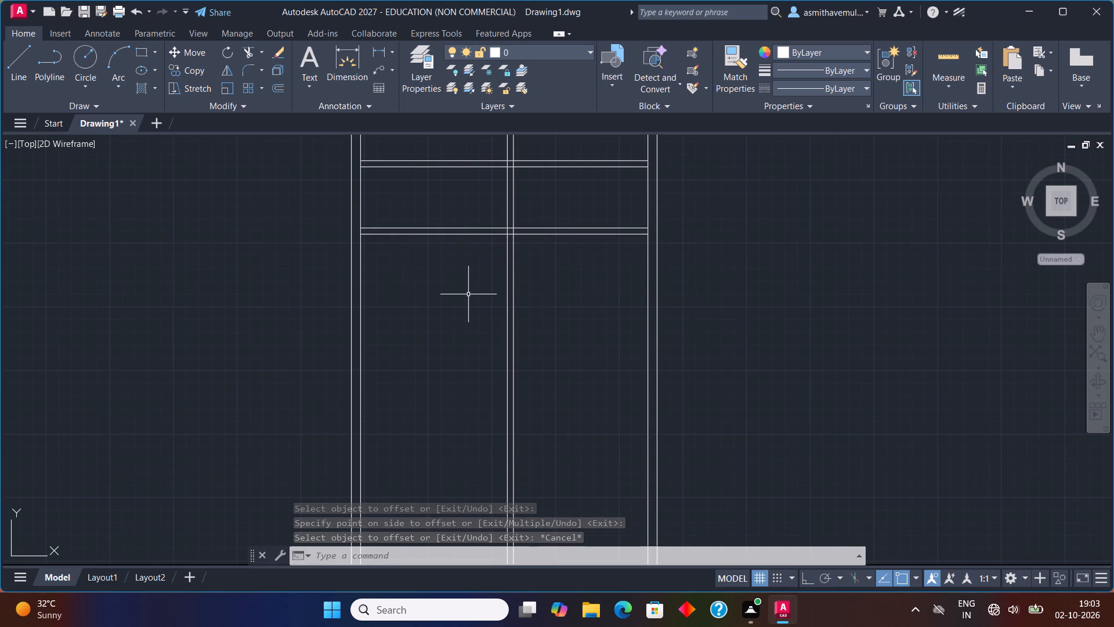
pyautogui.press('o')
pyautogui.press('Return')
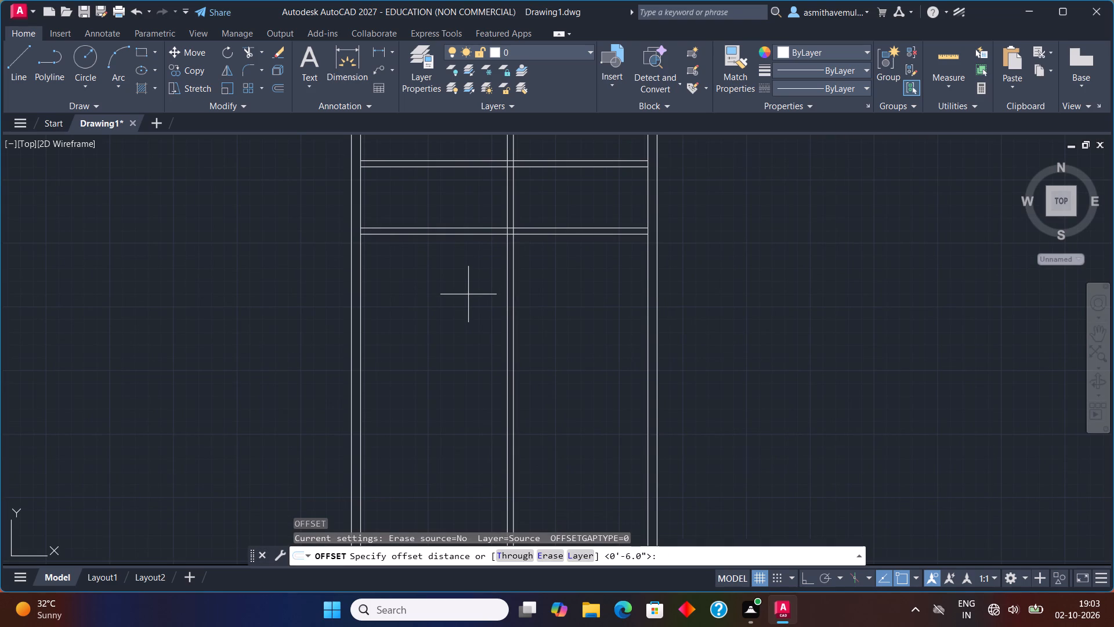
pyautogui.write("16'")
pyautogui.press('Return')
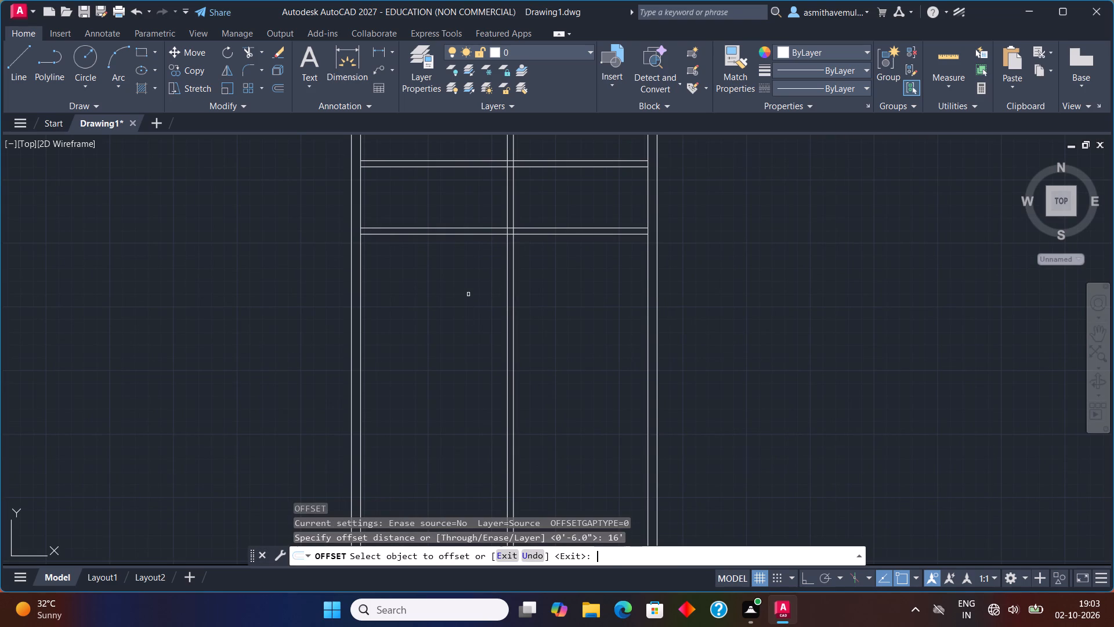
pyautogui.click(476, 234)
pyautogui.click(481, 331)
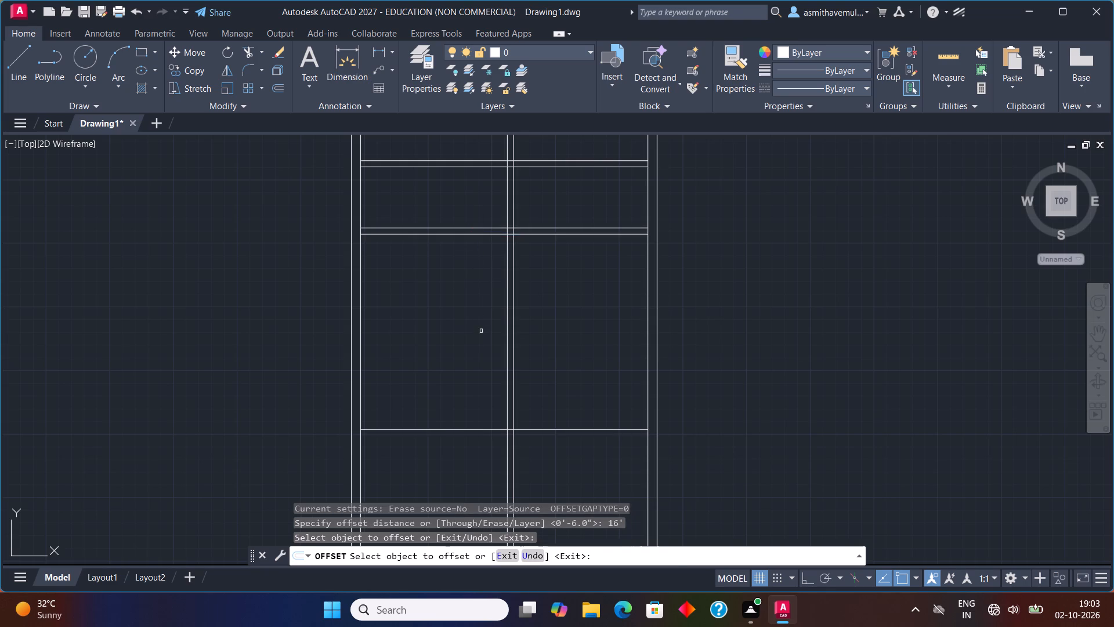
pyautogui.scroll(-1, 480, 333)
pyautogui.moveTo(450, 367); pyautogui.dragTo(454, 336, button='middle')
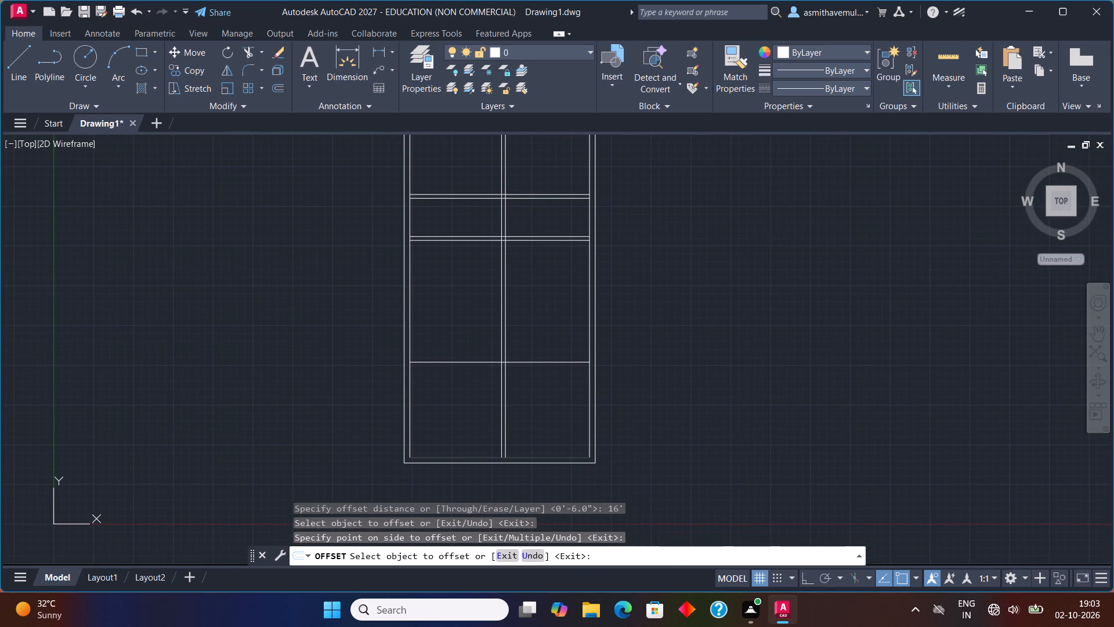
pyautogui.press('Escape')
# Offset the newest horizontal line 9" downward to form an exterior-thickness wall across the plan.
pyautogui.scroll(1, 460, 351)
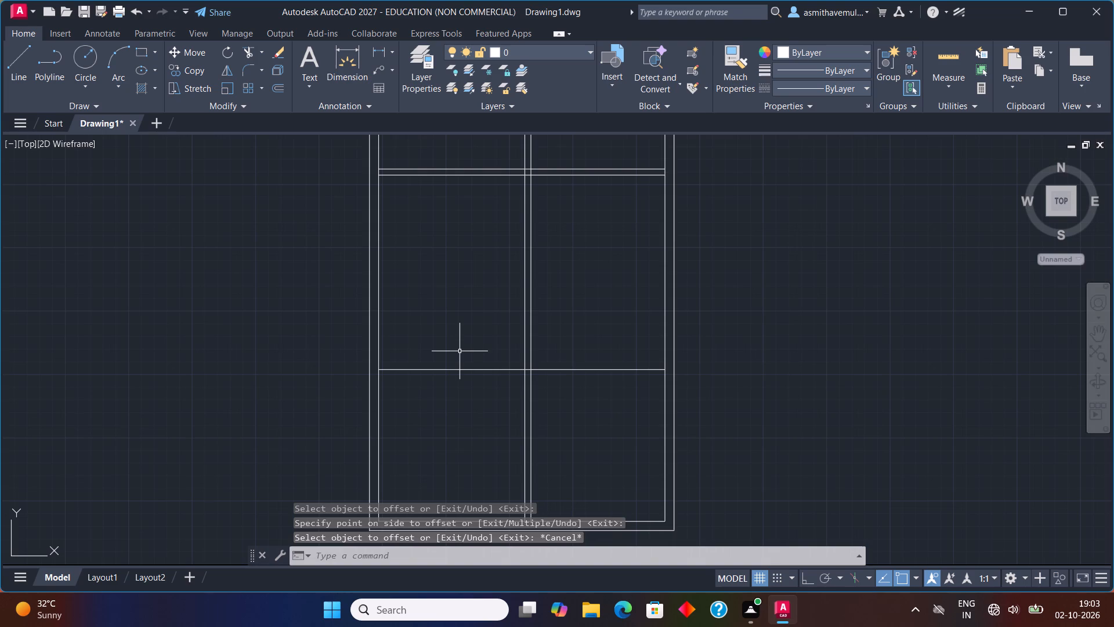
pyautogui.press('o')
pyautogui.press('Return')
pyautogui.press('9')
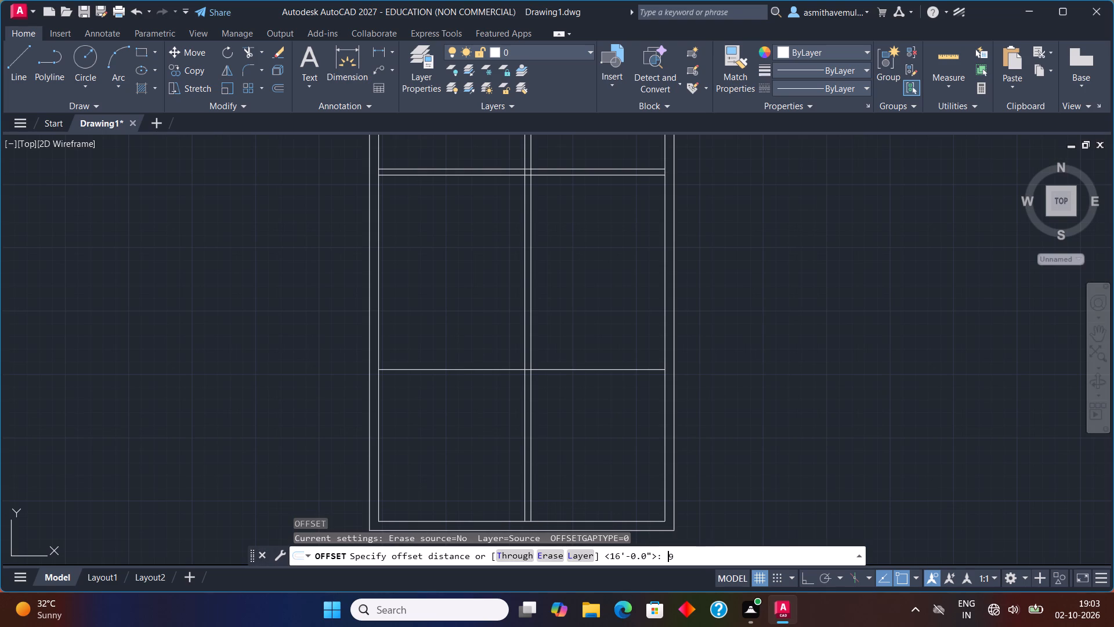
pyautogui.hotkey('shift', '"')
pyautogui.press('Return')
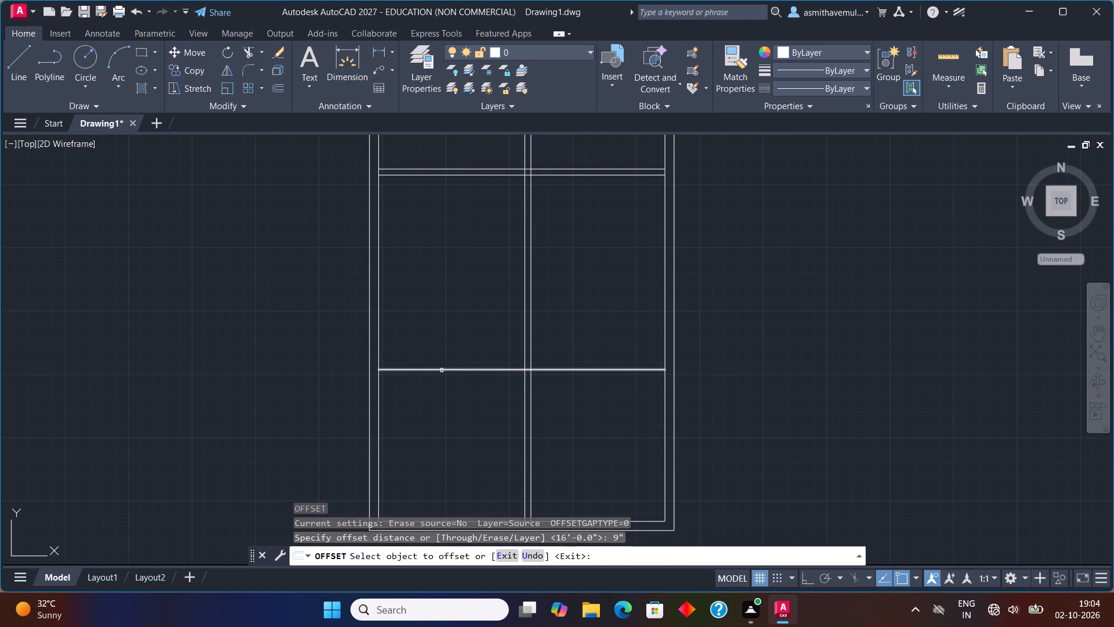
pyautogui.click(442, 371)
pyautogui.click(451, 414)
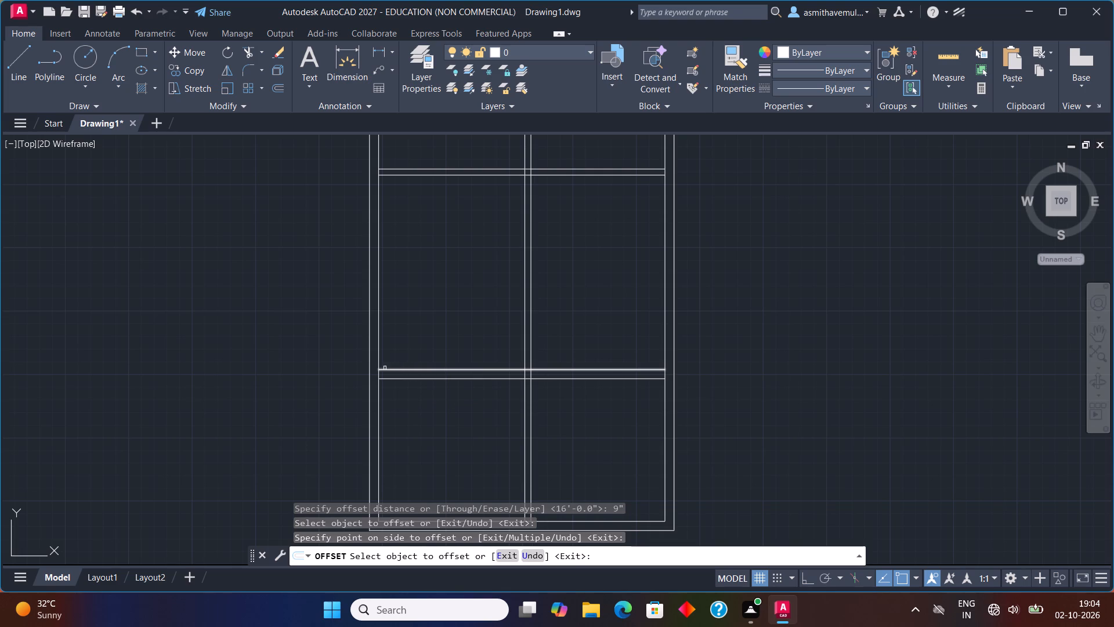
pyautogui.scroll(1, 380, 367)
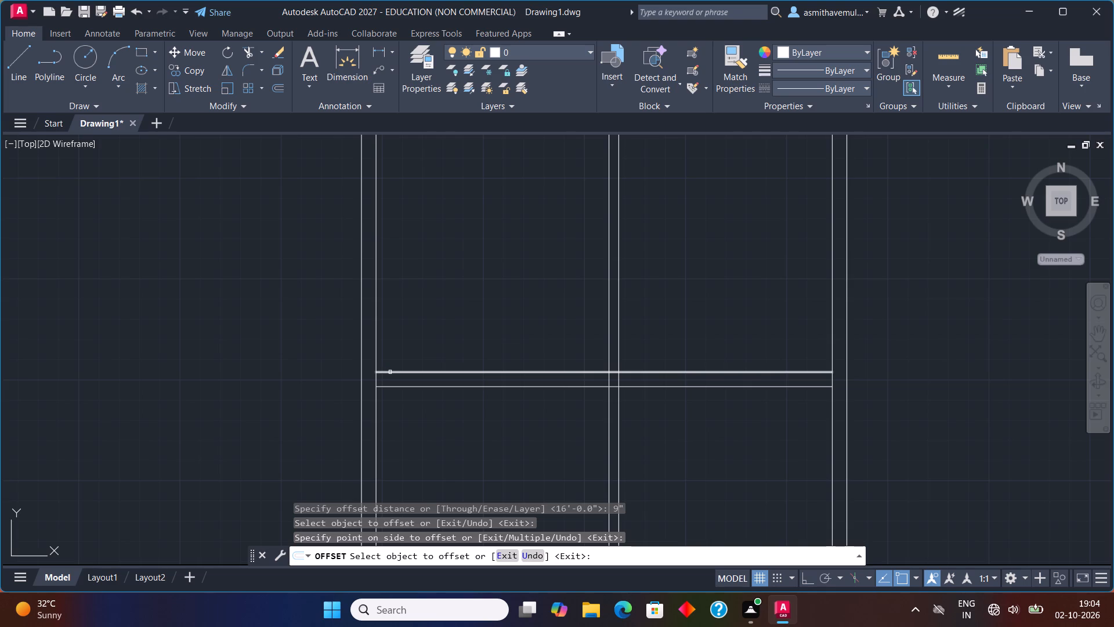
pyautogui.keyDown('shift'); pyautogui.scroll(3, 389, 373); pyautogui.keyUp('shift')
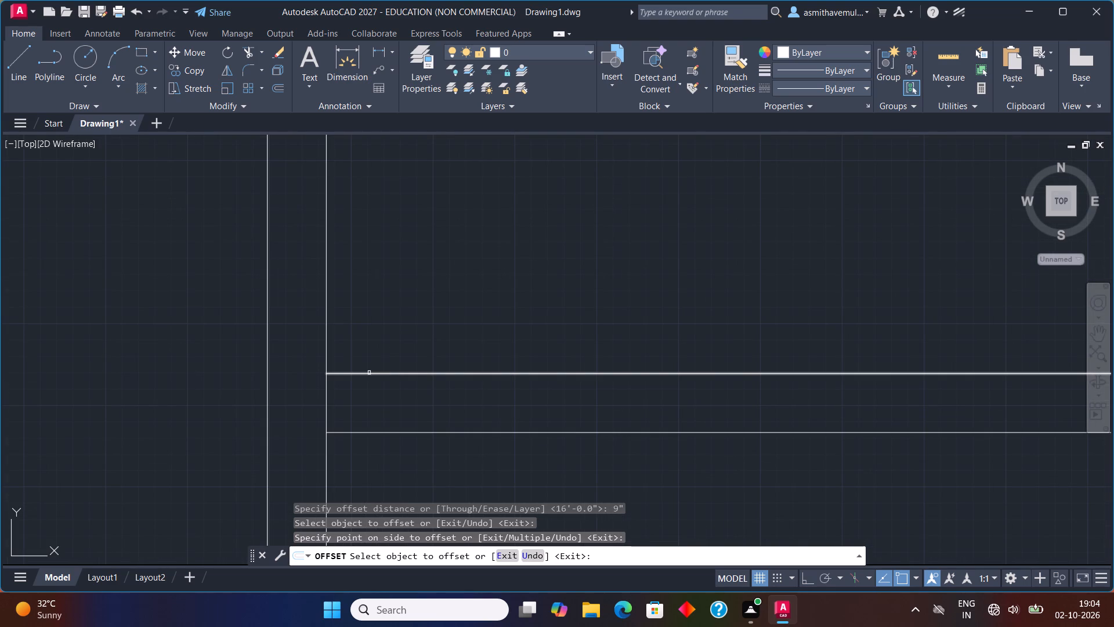
pyautogui.press('Escape')
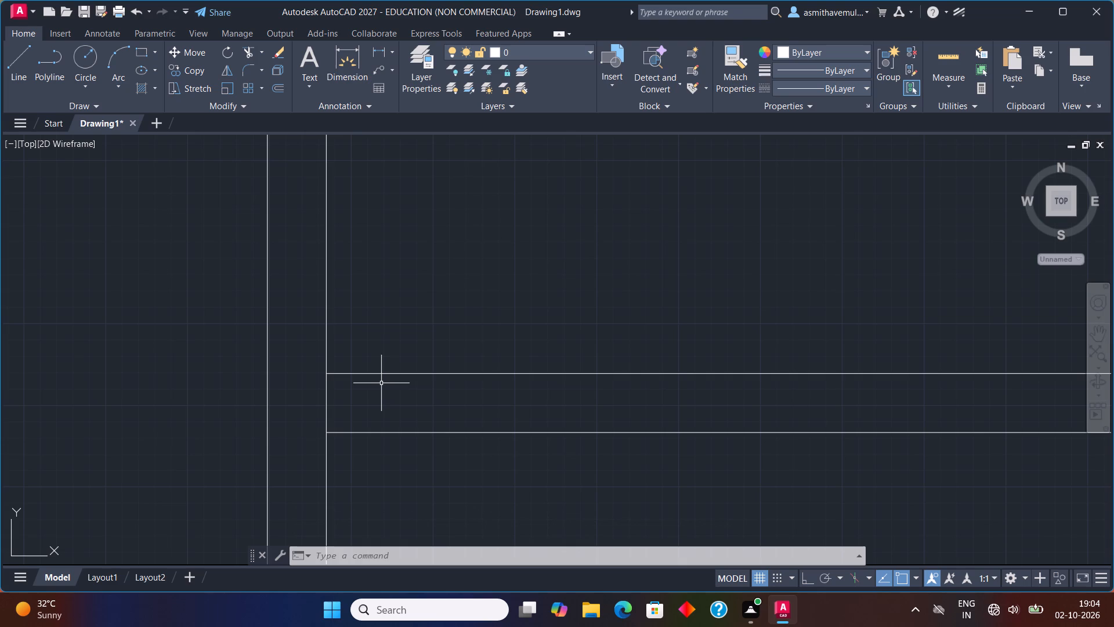
# Extend both lines of the new 9" wall at each end to the outer faces of the side walls.
pyautogui.scroll(-2, 382, 382)
pyautogui.scroll(-1, 471, 396)
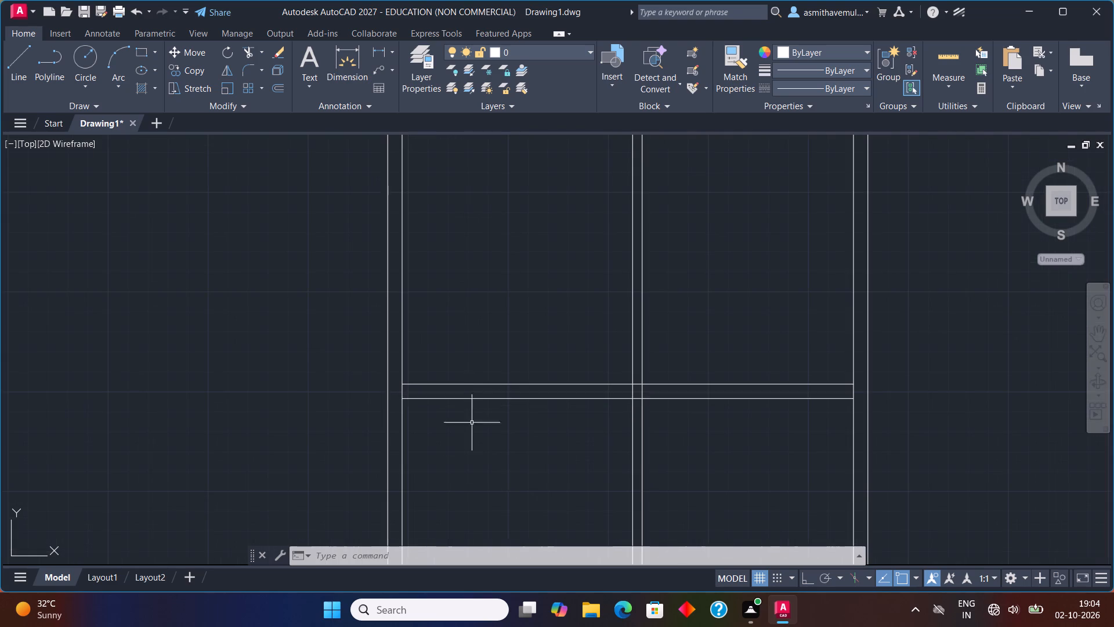
pyautogui.moveTo(471, 486); pyautogui.dragTo(437, 382, button='middle')
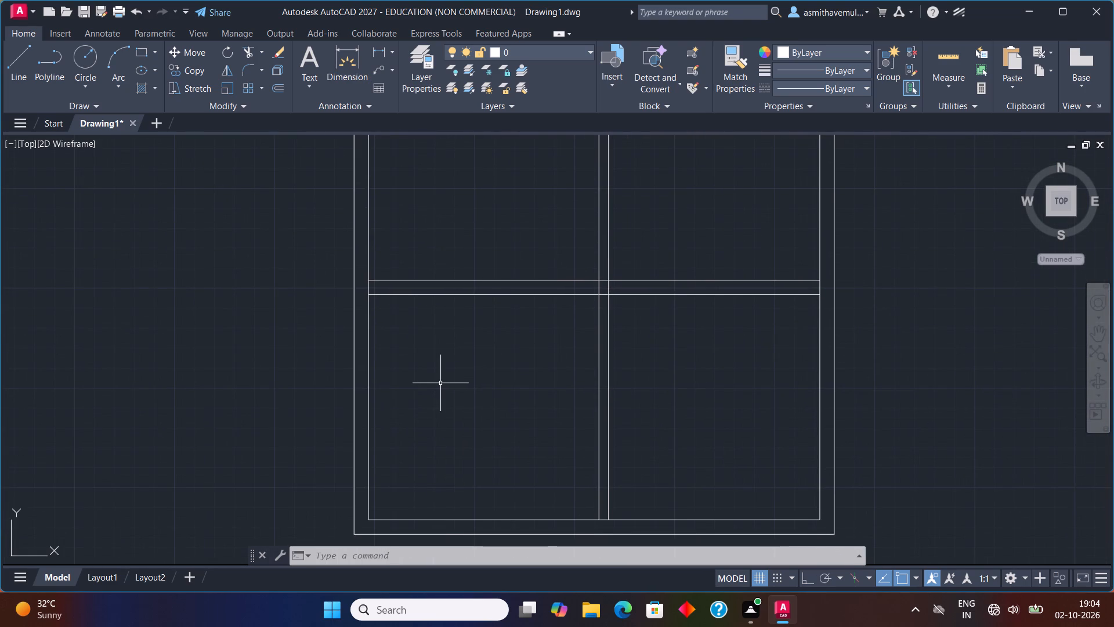
pyautogui.press('t')
pyautogui.press('BackSpace')
pyautogui.write('EXTEND')
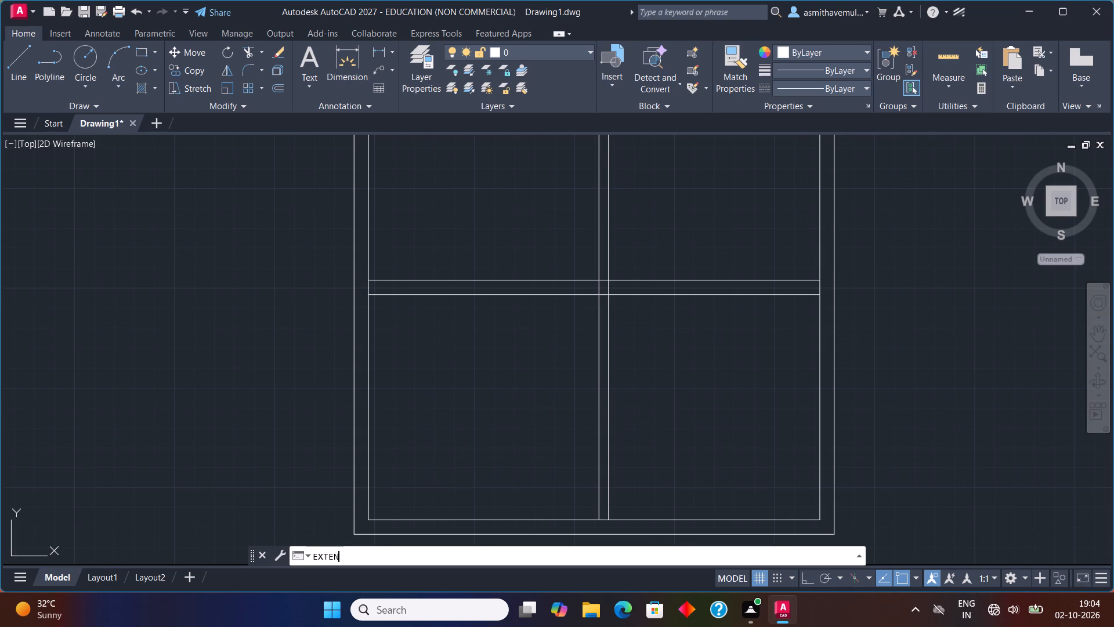
pyautogui.press('Return')
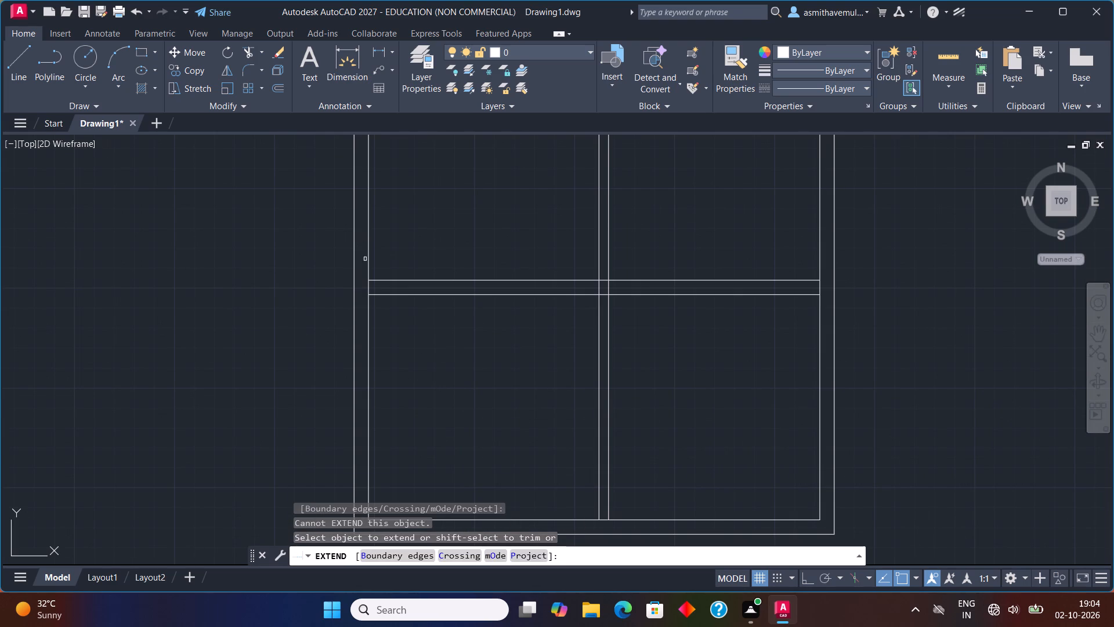
pyautogui.scroll(2, 367, 273)
pyautogui.click(381, 293)
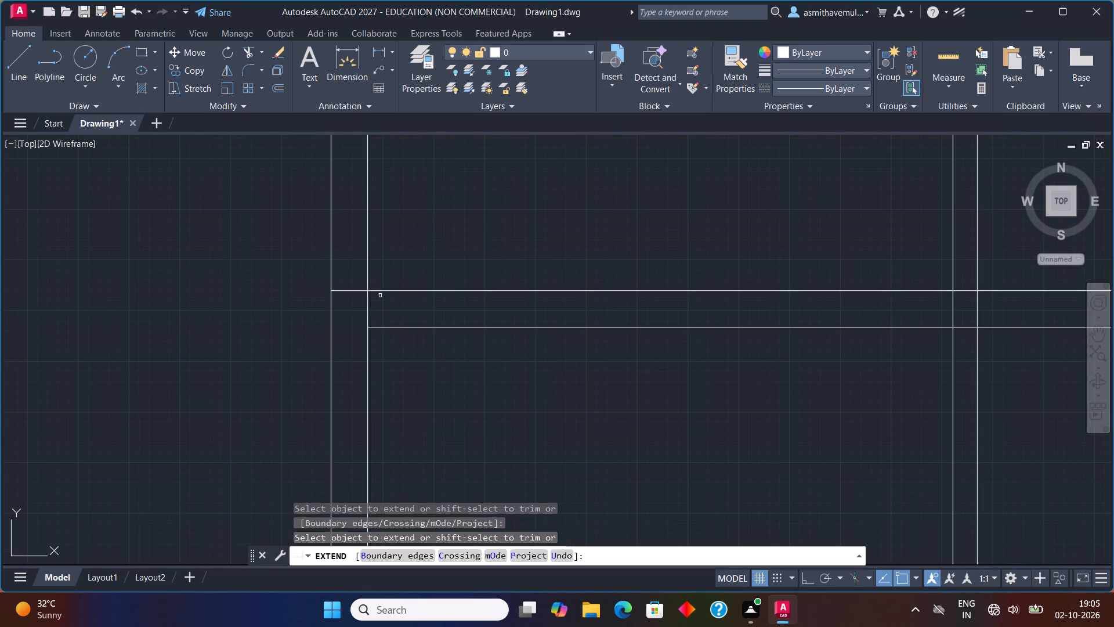
pyautogui.click(380, 327)
pyautogui.scroll(-2, 502, 333)
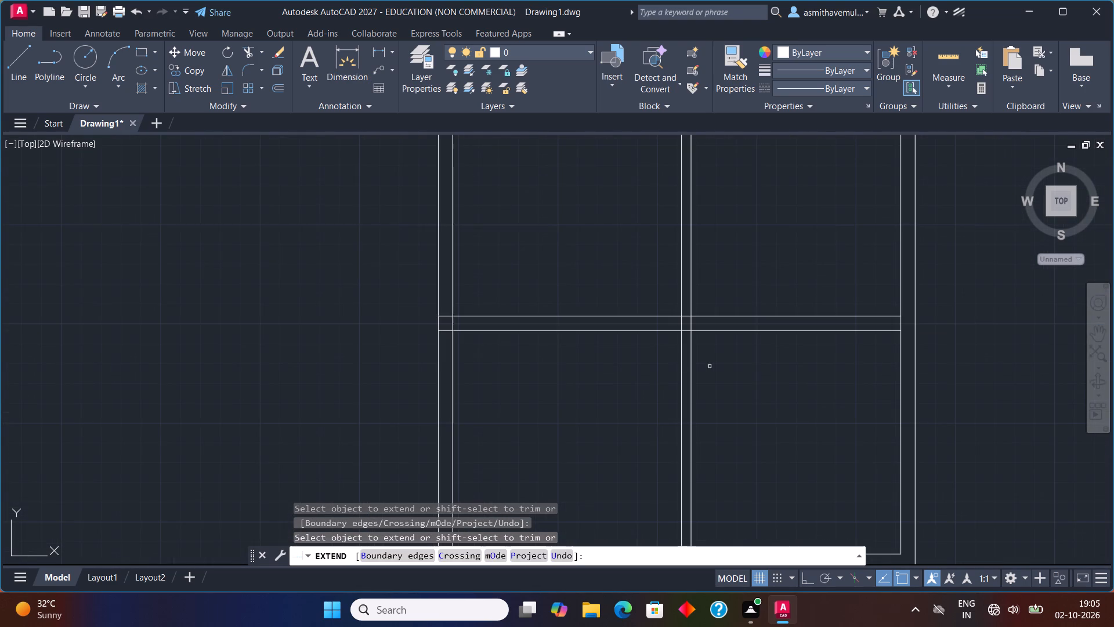
pyautogui.scroll(-1, 722, 376)
pyautogui.moveTo(723, 376); pyautogui.dragTo(562, 343, button='middle')
pyautogui.scroll(1, 618, 325)
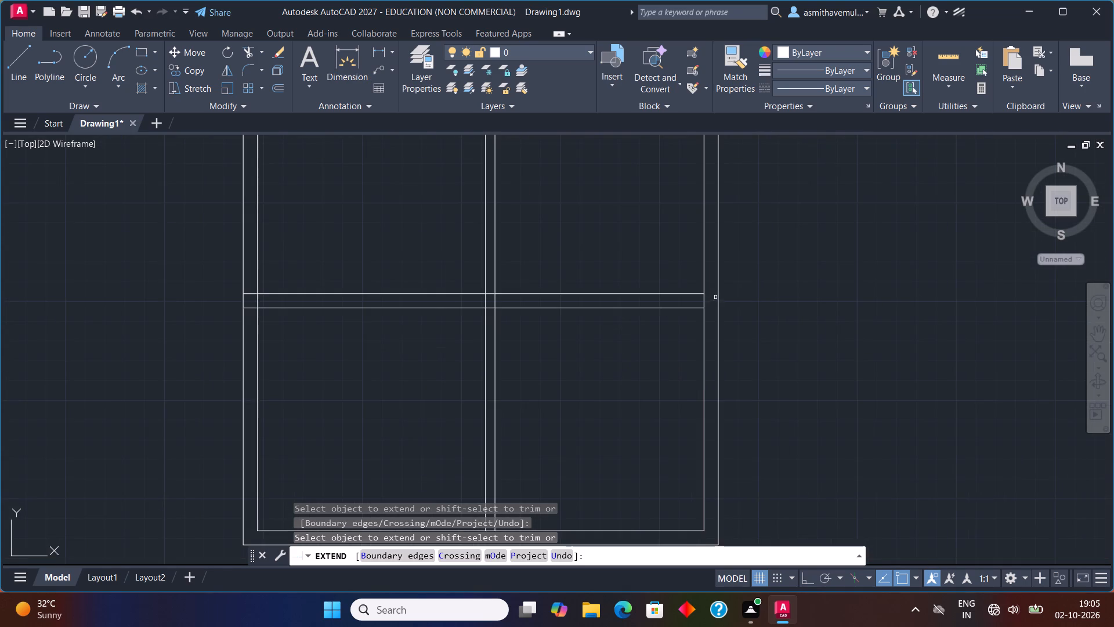
pyautogui.scroll(1, 715, 297)
pyautogui.click(686, 291)
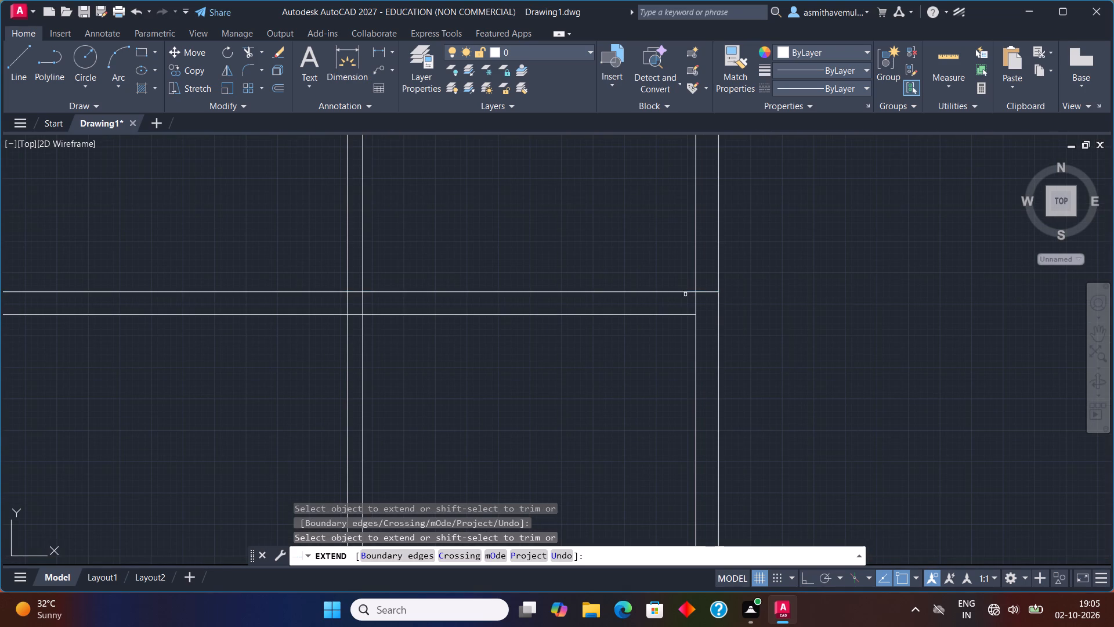
pyautogui.click(681, 313)
pyautogui.press('Escape')
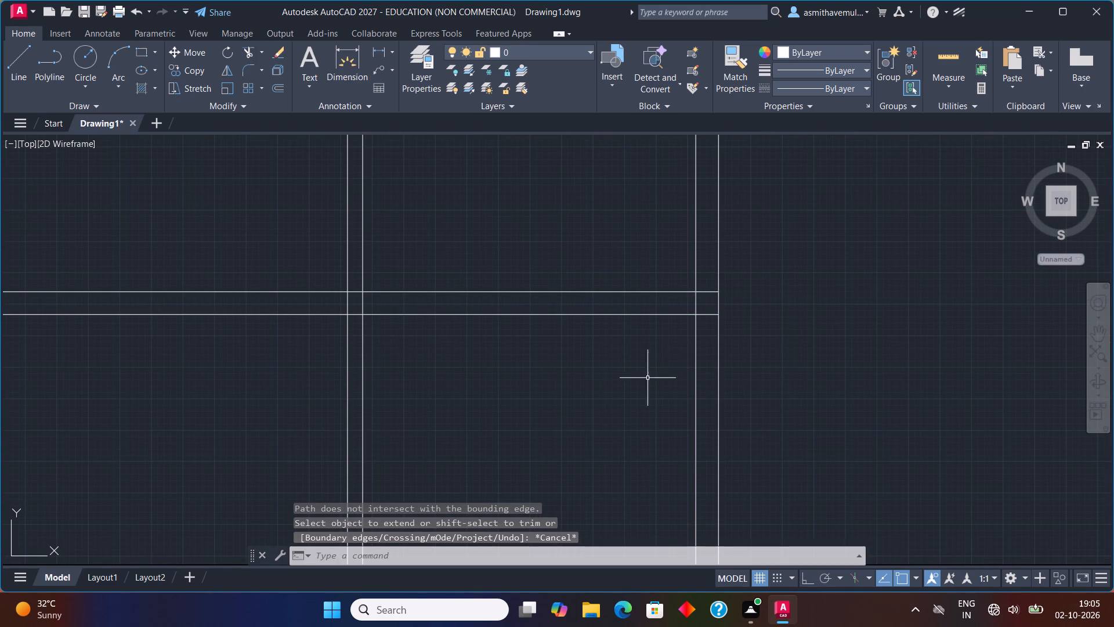
# Trim away all vertical wall lines below the new 9" wall and remove the two leftover lines of the old bottom wall.
pyautogui.scroll(-1, 628, 391)
pyautogui.moveTo(603, 420); pyautogui.dragTo(654, 218, button='middle')
pyautogui.scroll(-1, 651, 229)
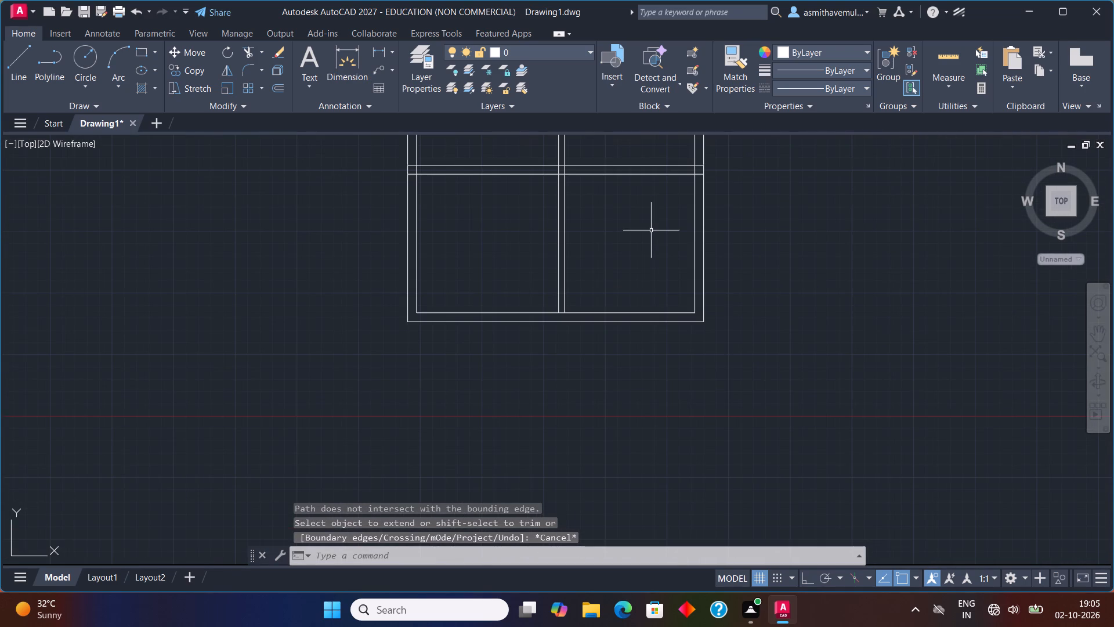
pyautogui.write('TRIM')
pyautogui.press('Return')
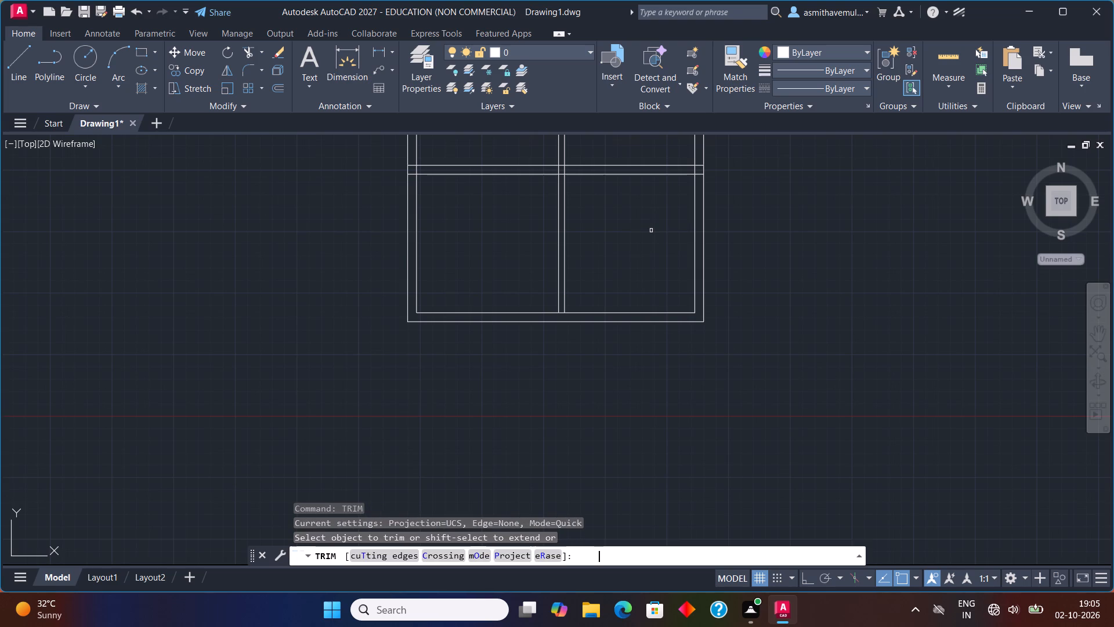
pyautogui.moveTo(798, 264); pyautogui.dragTo(337, 266)
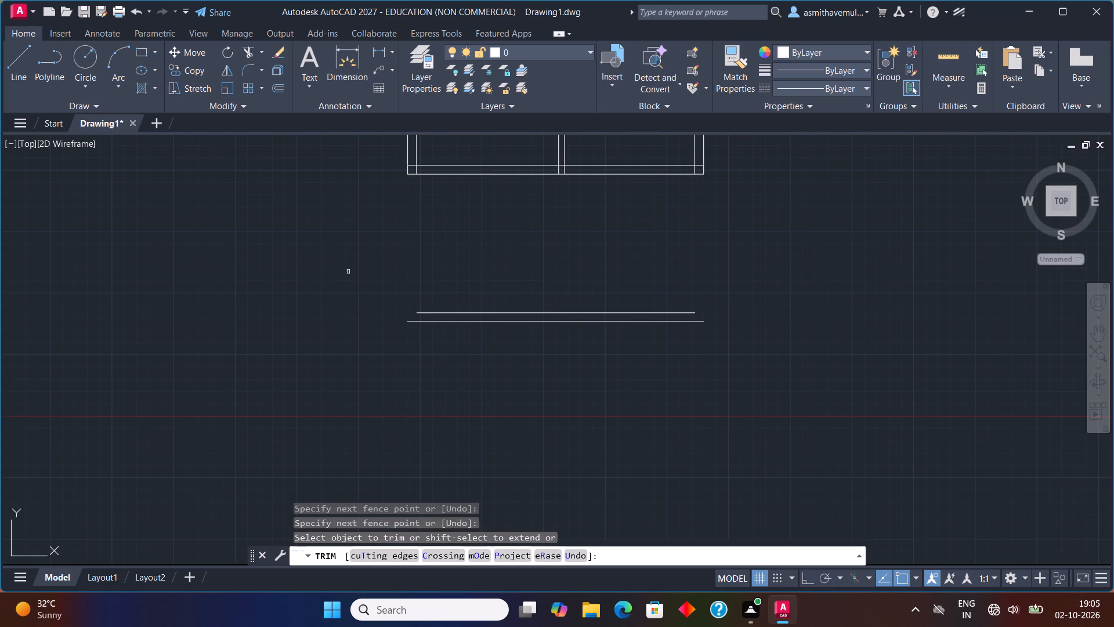
pyautogui.moveTo(402, 301); pyautogui.dragTo(501, 334)
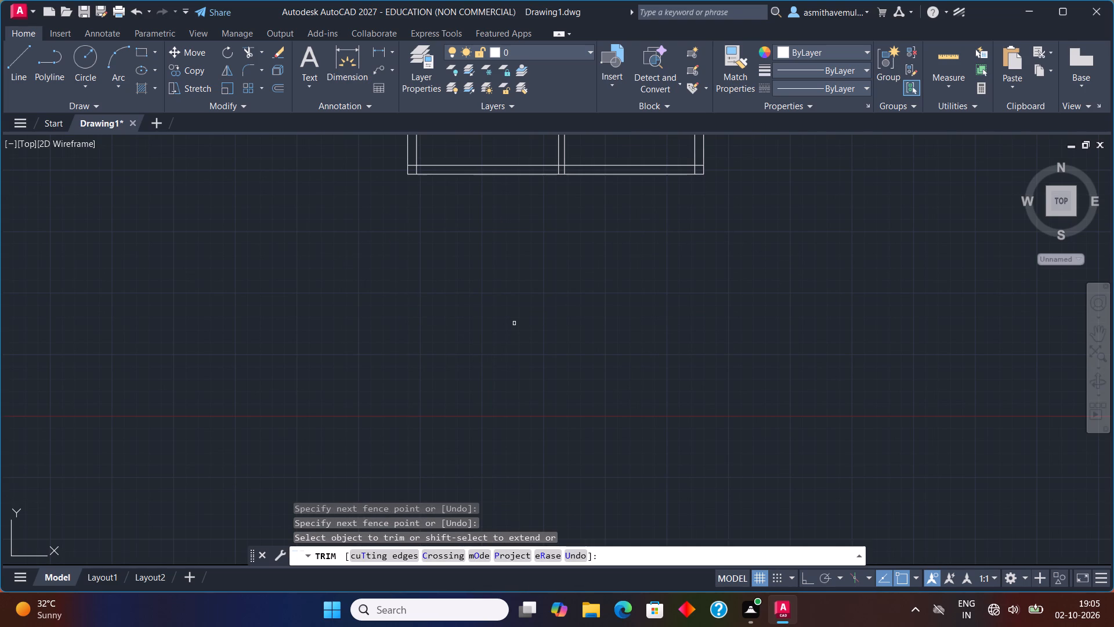
pyautogui.press('Escape')
pyautogui.scroll(-1, 516, 330)
pyautogui.moveTo(522, 323); pyautogui.dragTo(512, 370, button='middle')
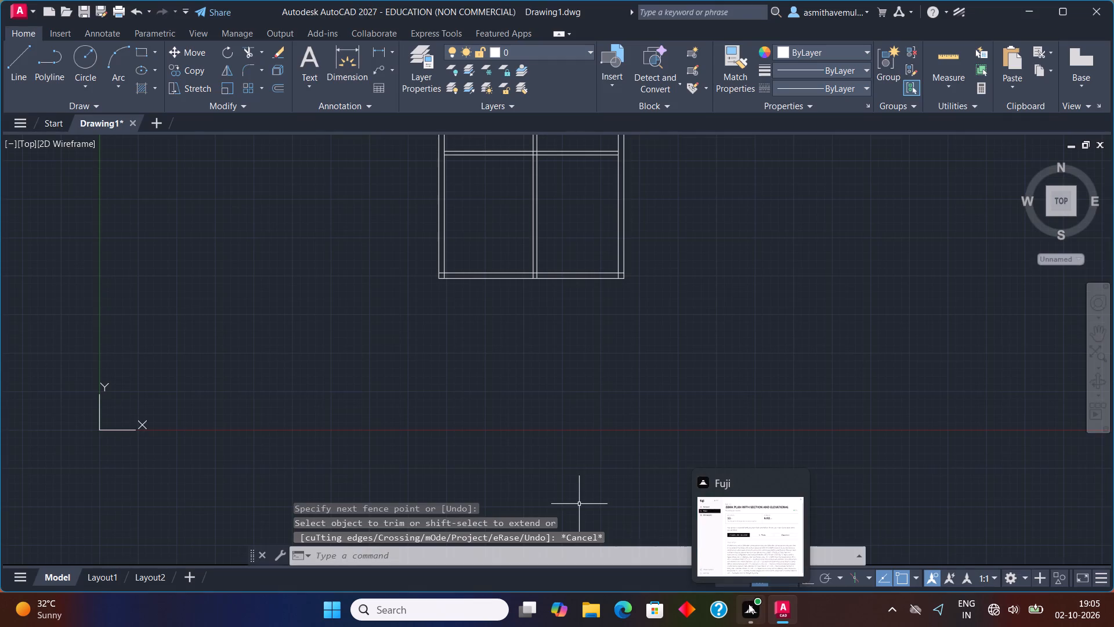
pyautogui.scroll(-1, 712, 348)
pyautogui.moveTo(685, 308); pyautogui.dragTo(636, 425, button='middle')
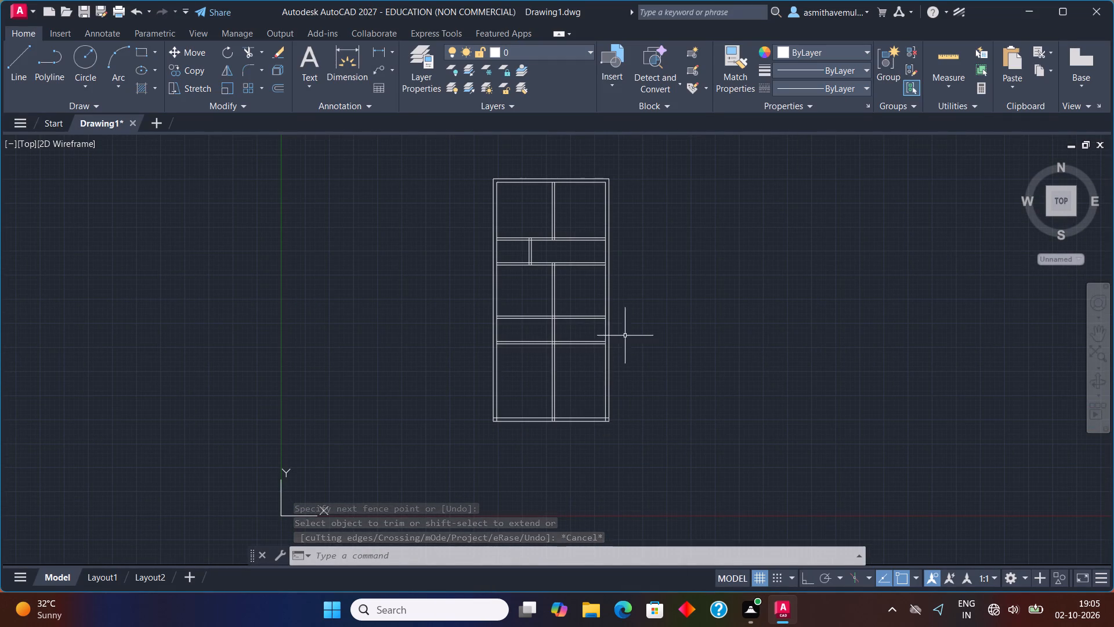
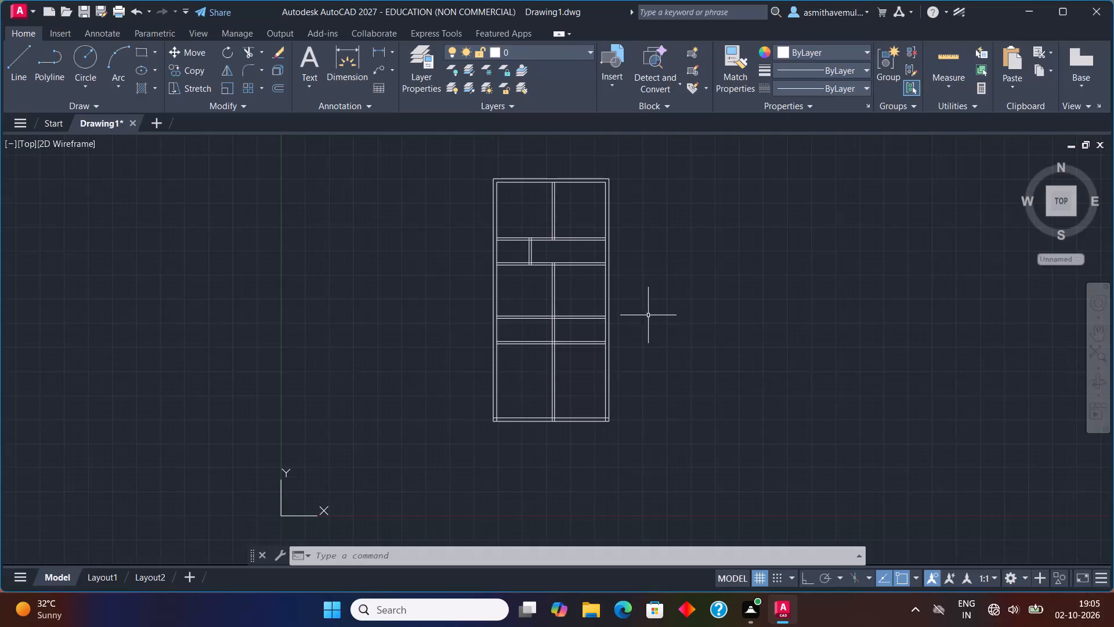
# Trim the parts of the second, third and fourth horizontal partitions from the top that lie right of the central vertical wall.
pyautogui.scroll(1, 641, 298)
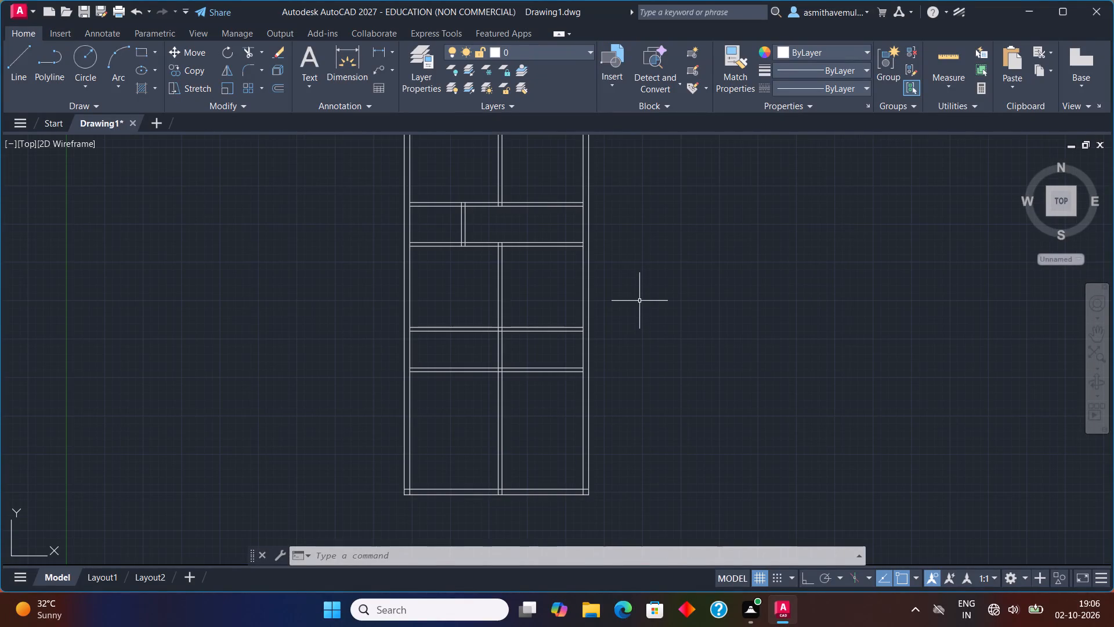
pyautogui.moveTo(580, 300); pyautogui.dragTo(618, 373, button='middle')
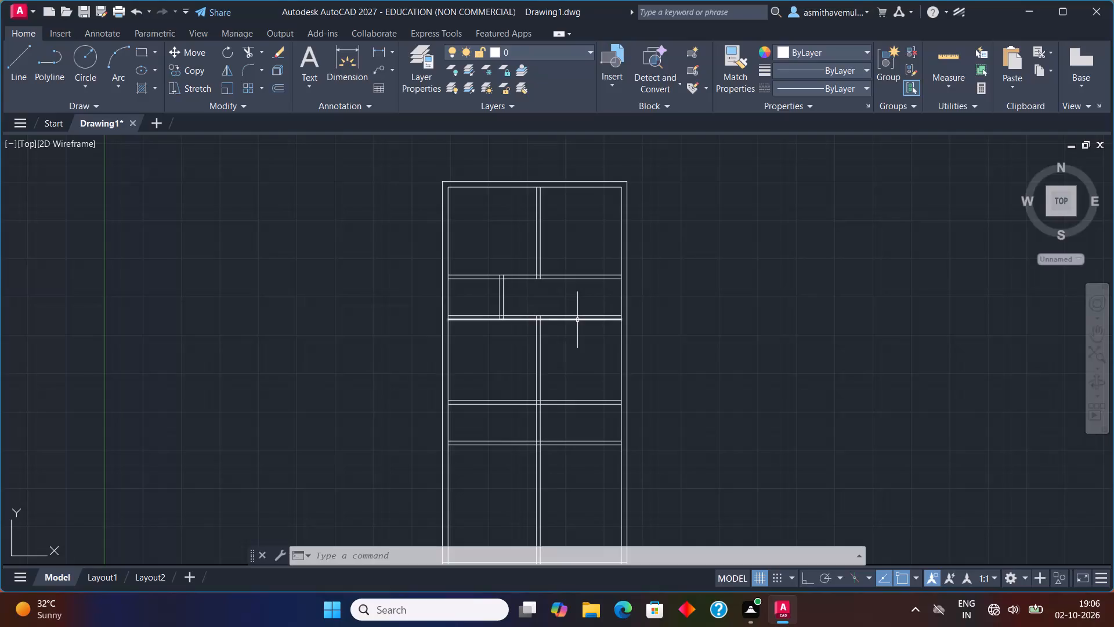
pyautogui.scroll(2, 535, 243)
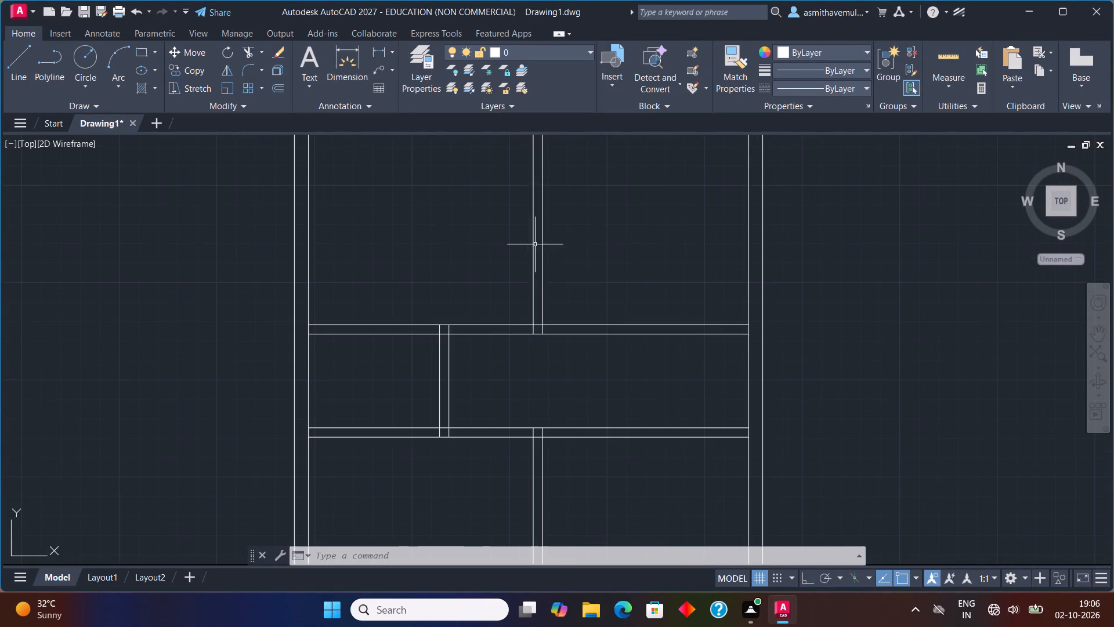
pyautogui.moveTo(625, 396); pyautogui.dragTo(591, 356, button='middle')
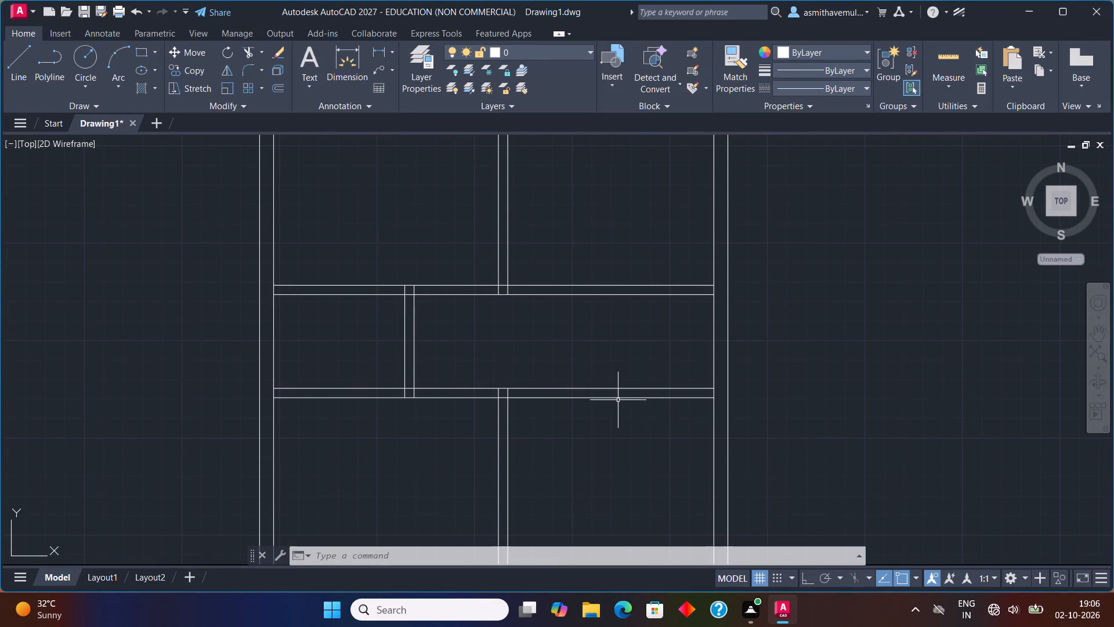
pyautogui.scroll(-1, 616, 401)
pyautogui.moveTo(611, 433); pyautogui.dragTo(612, 352, button='middle')
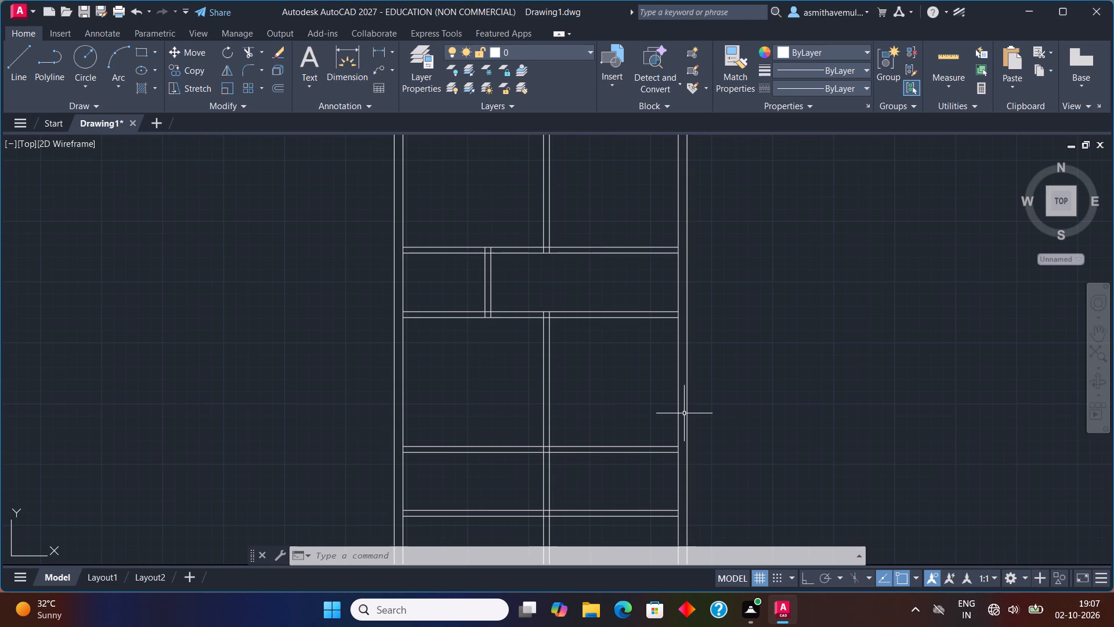
pyautogui.write('TRIM')
pyautogui.press('Return')
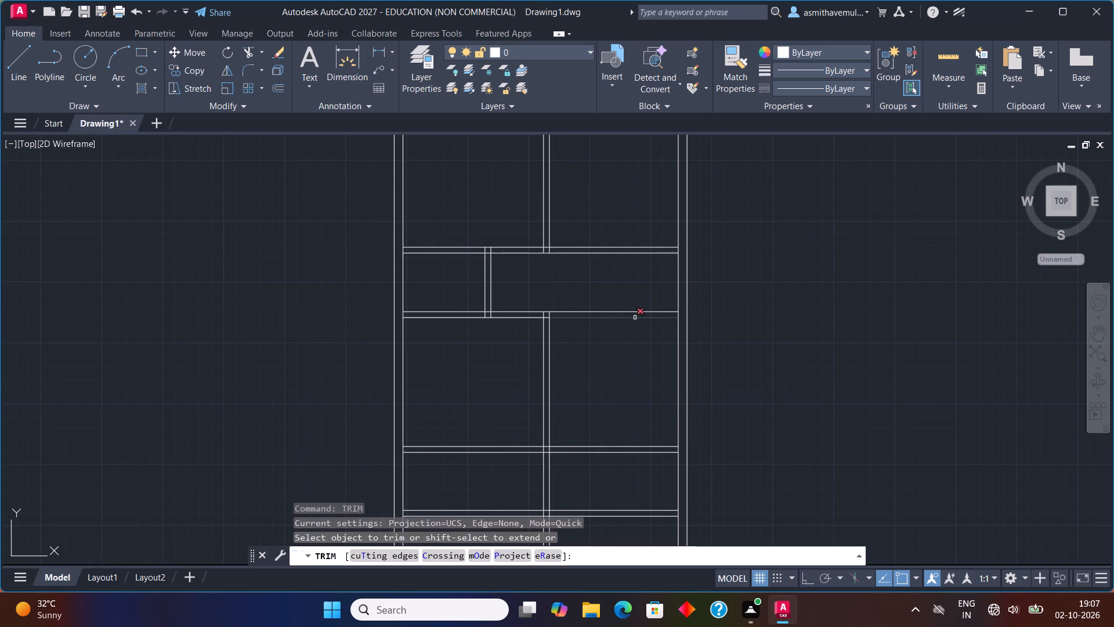
pyautogui.moveTo(630, 293); pyautogui.dragTo(630, 343)
pyautogui.scroll(-1, 630, 394)
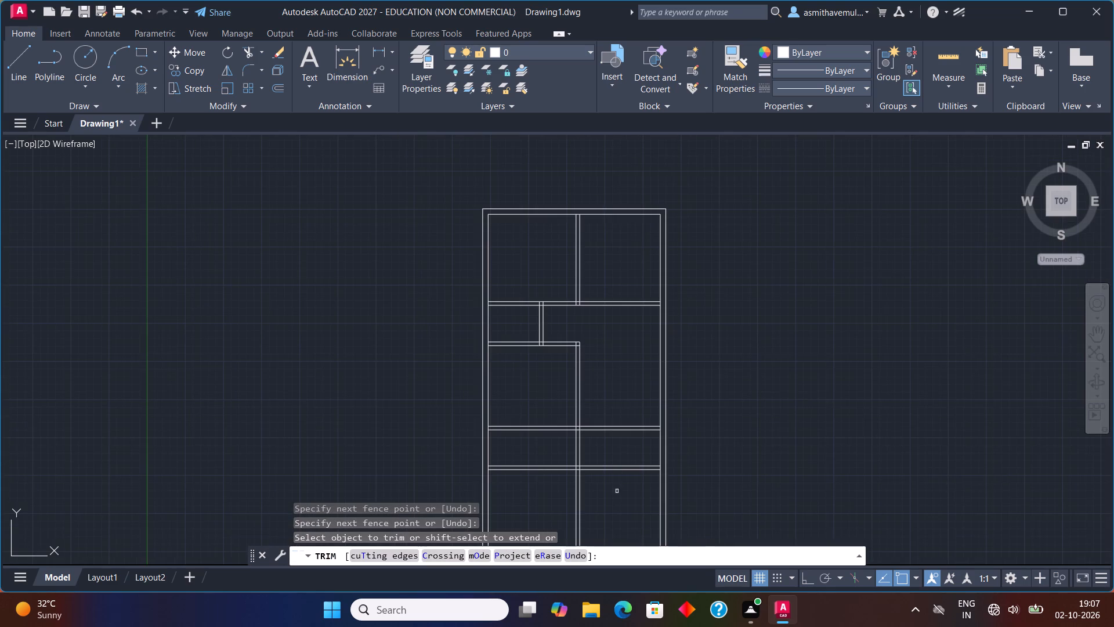
pyautogui.moveTo(617, 492); pyautogui.dragTo(595, 412, button='middle')
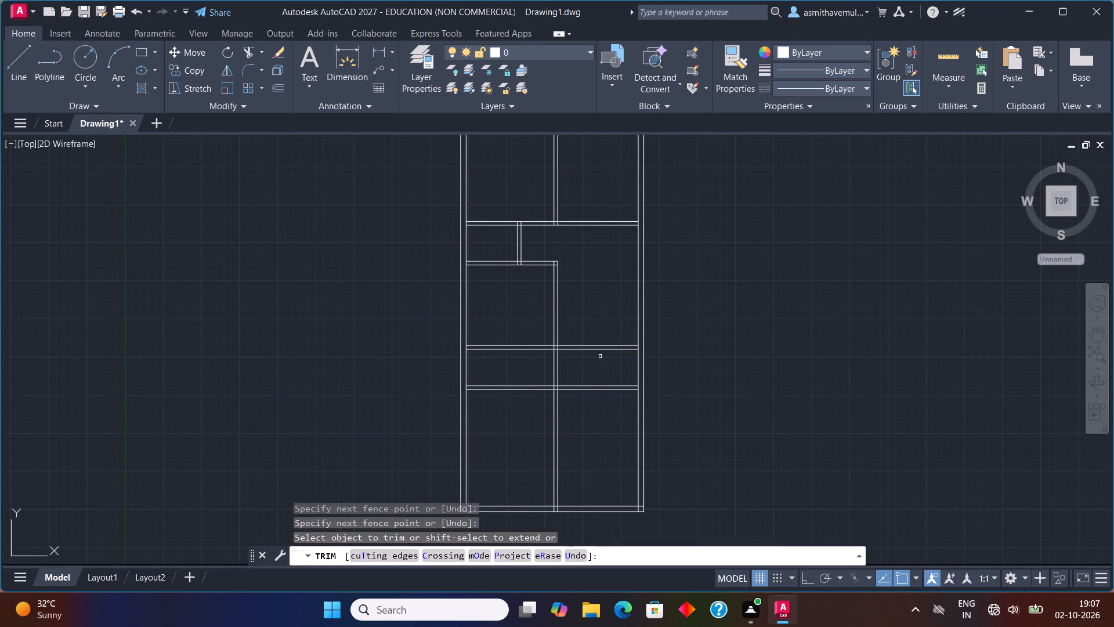
pyautogui.moveTo(596, 327); pyautogui.dragTo(591, 414)
pyautogui.press('Escape')
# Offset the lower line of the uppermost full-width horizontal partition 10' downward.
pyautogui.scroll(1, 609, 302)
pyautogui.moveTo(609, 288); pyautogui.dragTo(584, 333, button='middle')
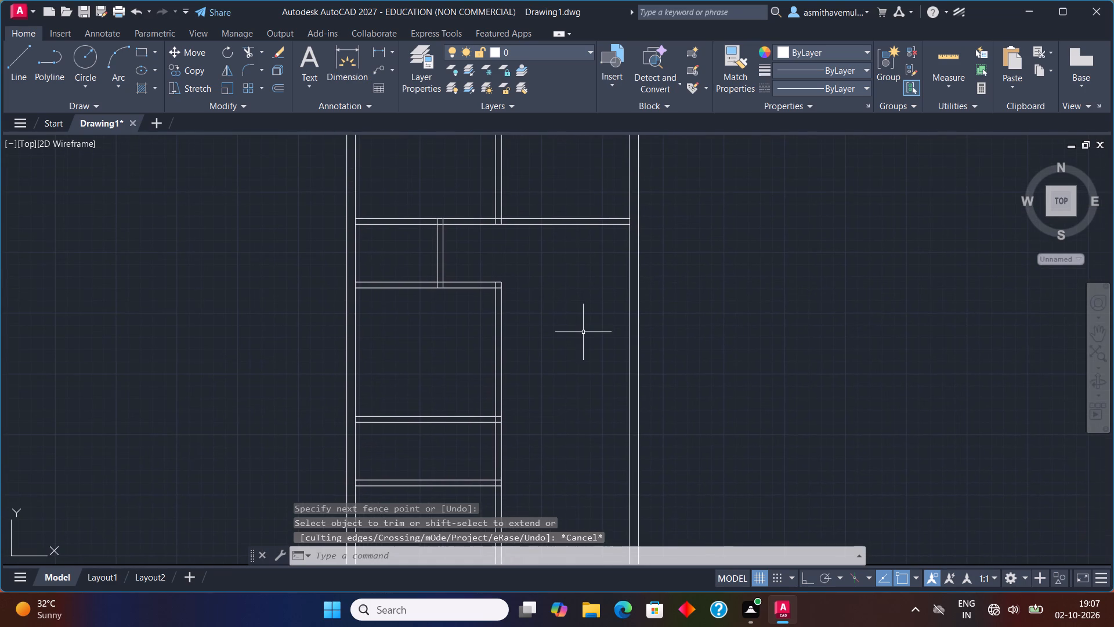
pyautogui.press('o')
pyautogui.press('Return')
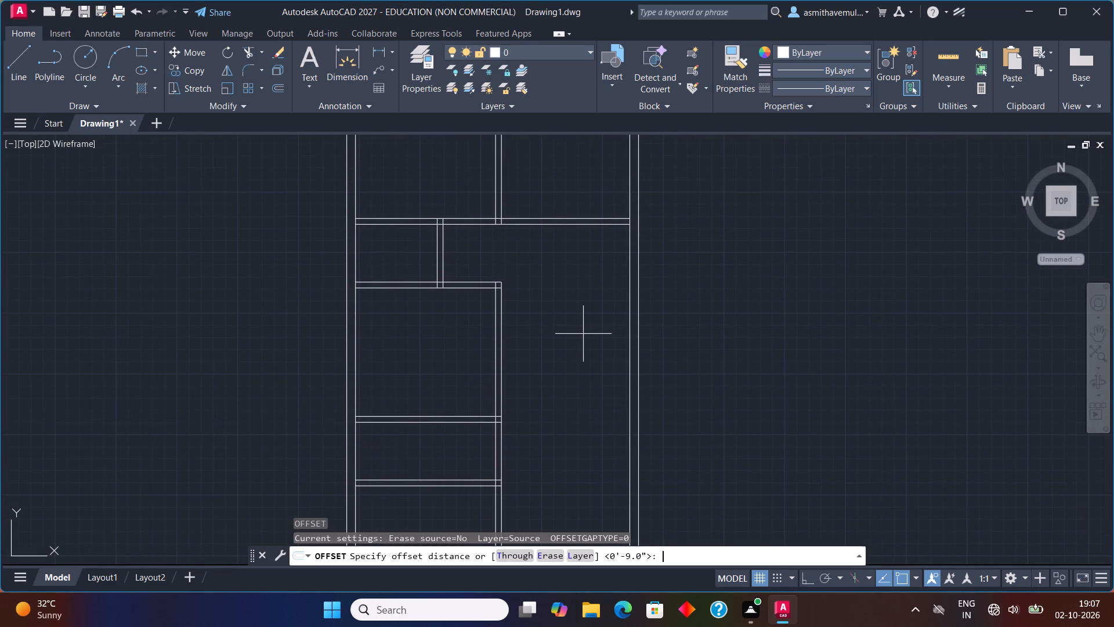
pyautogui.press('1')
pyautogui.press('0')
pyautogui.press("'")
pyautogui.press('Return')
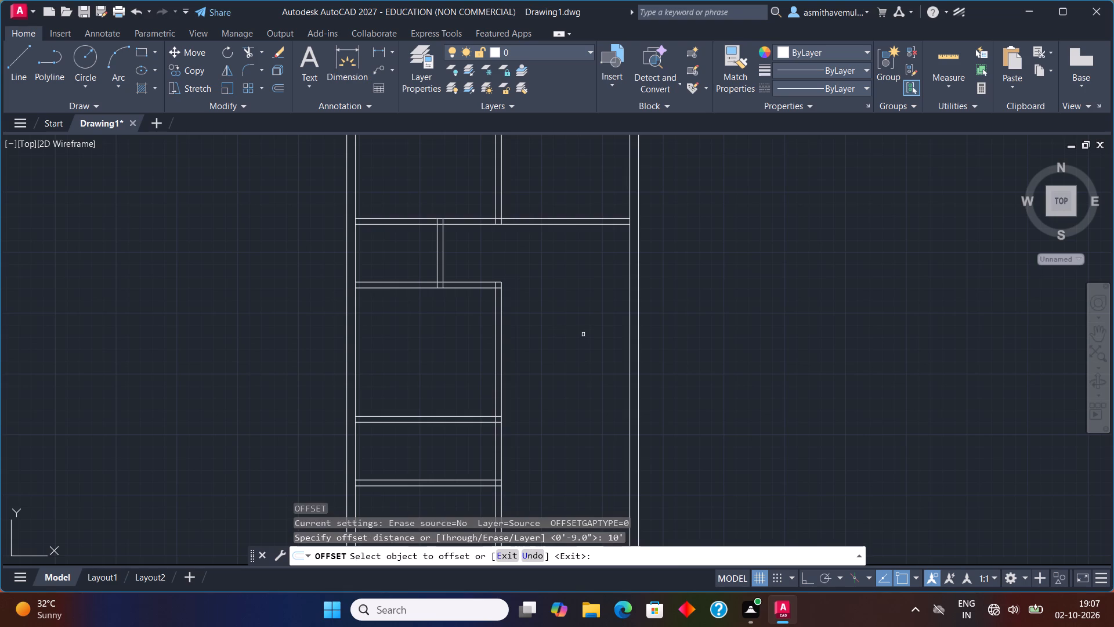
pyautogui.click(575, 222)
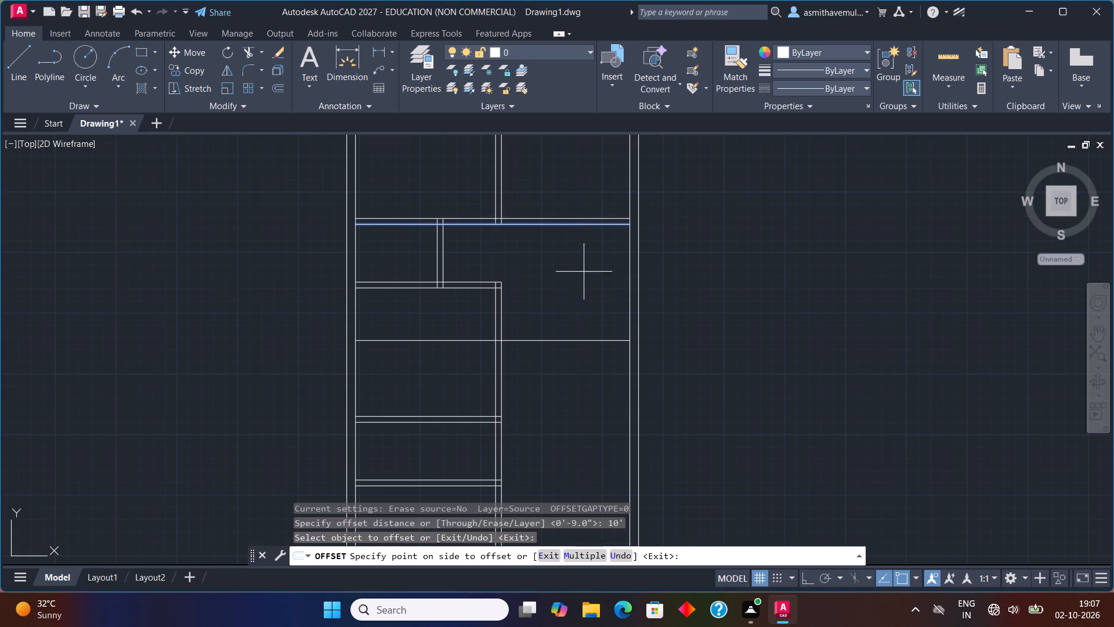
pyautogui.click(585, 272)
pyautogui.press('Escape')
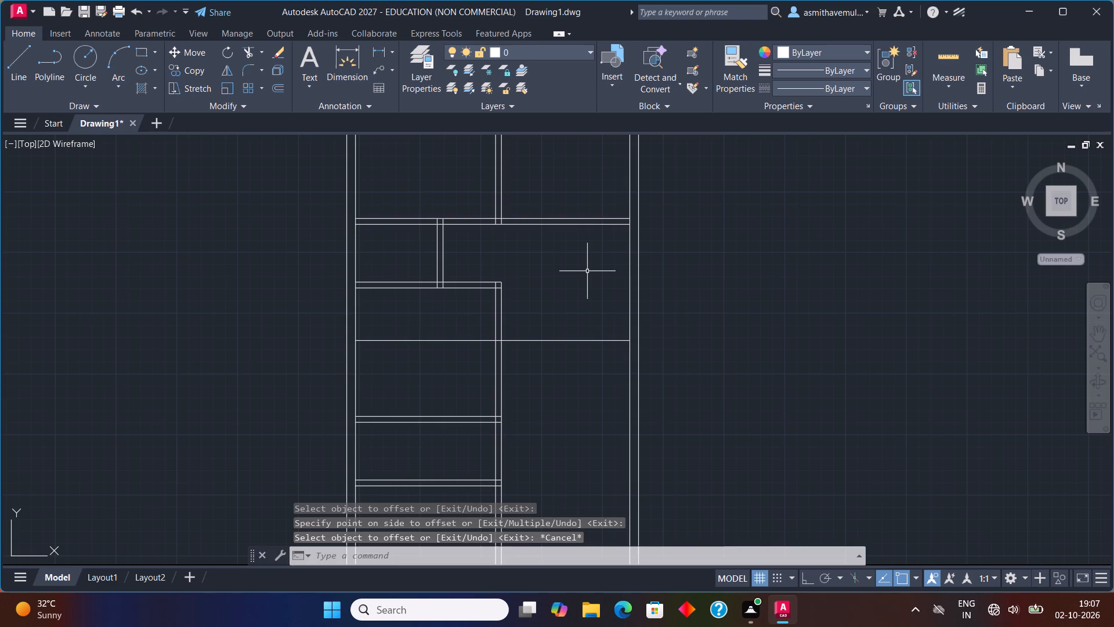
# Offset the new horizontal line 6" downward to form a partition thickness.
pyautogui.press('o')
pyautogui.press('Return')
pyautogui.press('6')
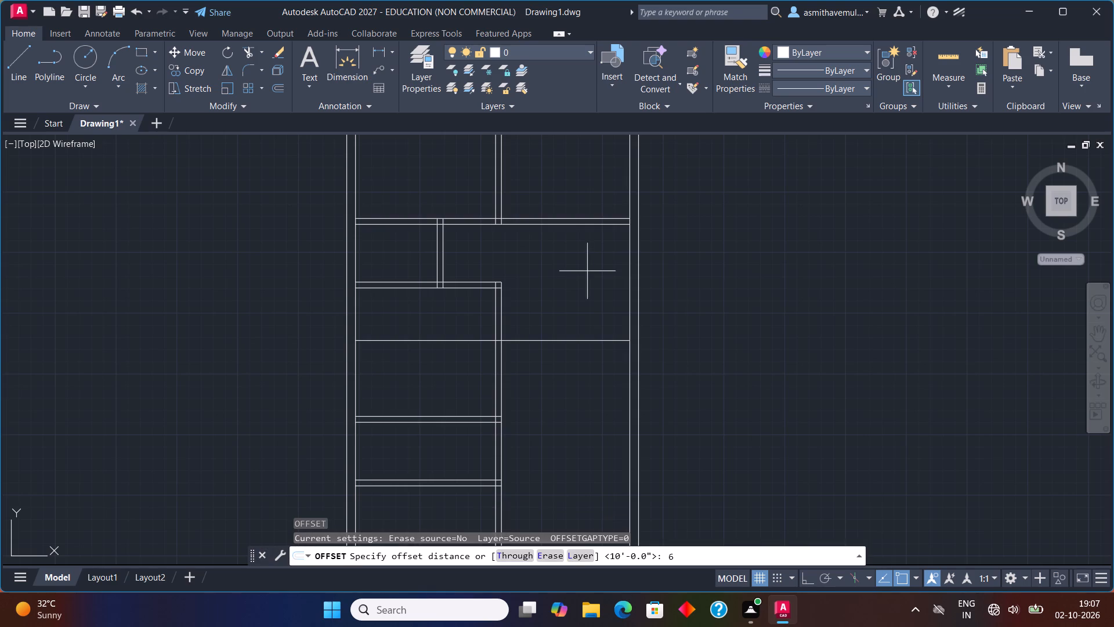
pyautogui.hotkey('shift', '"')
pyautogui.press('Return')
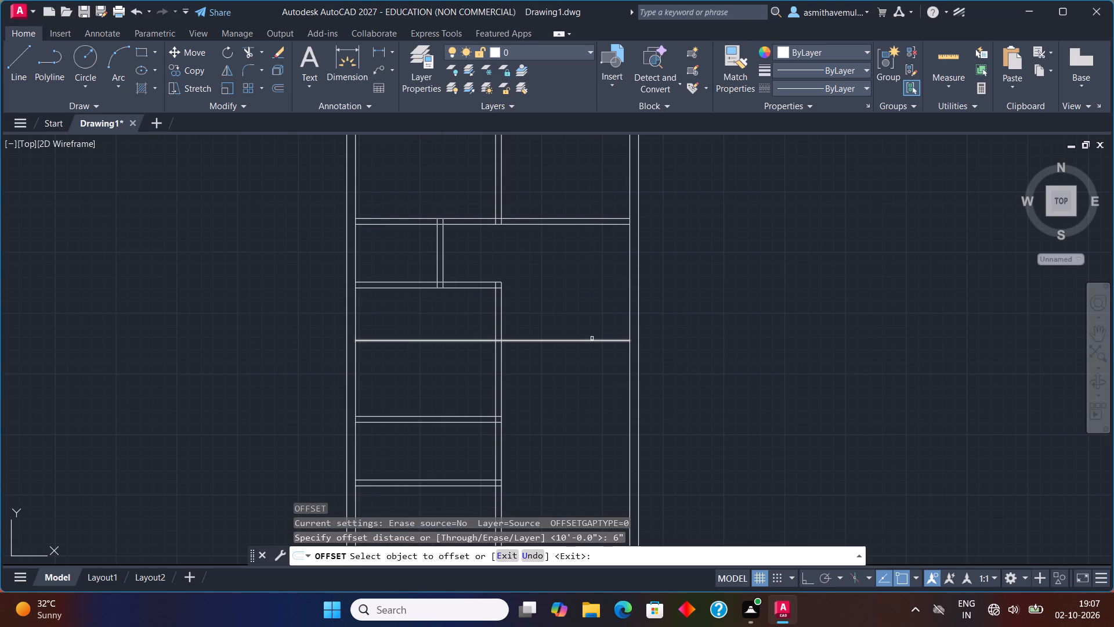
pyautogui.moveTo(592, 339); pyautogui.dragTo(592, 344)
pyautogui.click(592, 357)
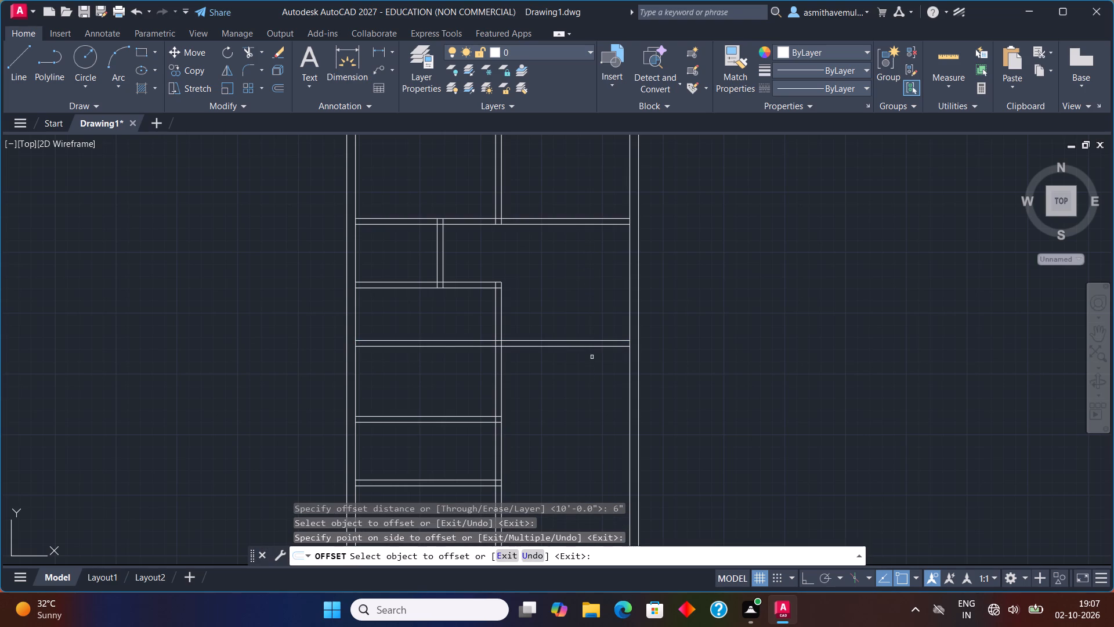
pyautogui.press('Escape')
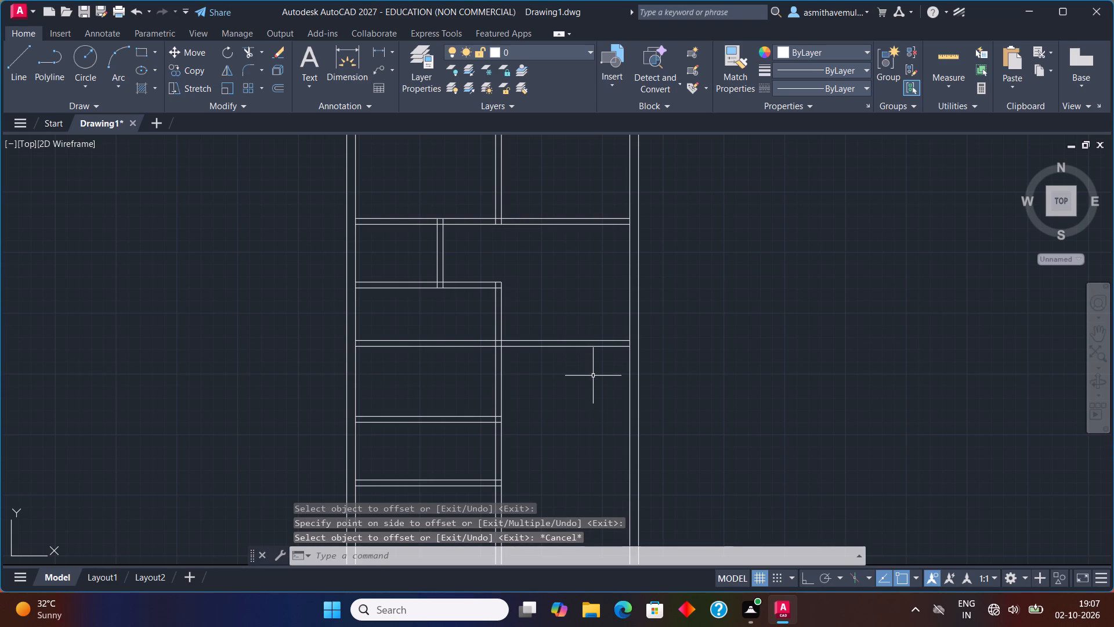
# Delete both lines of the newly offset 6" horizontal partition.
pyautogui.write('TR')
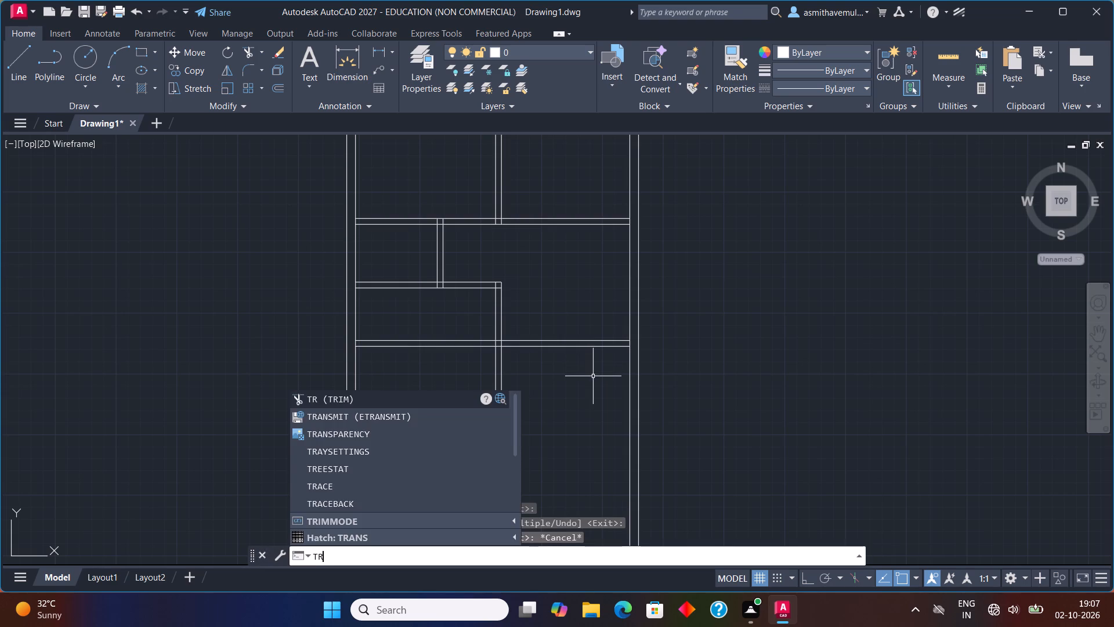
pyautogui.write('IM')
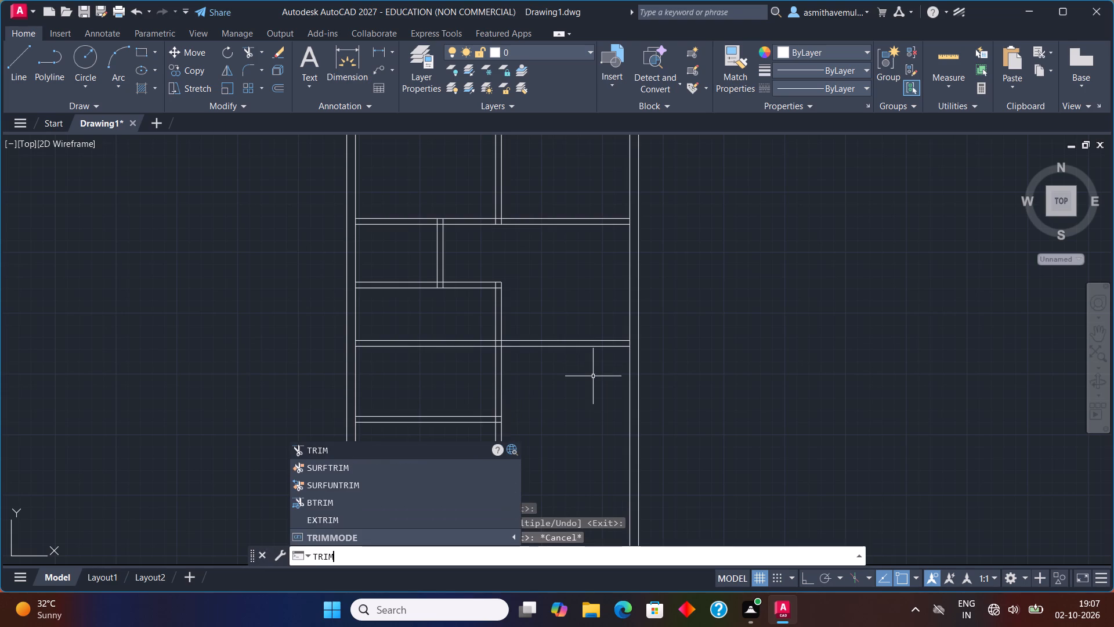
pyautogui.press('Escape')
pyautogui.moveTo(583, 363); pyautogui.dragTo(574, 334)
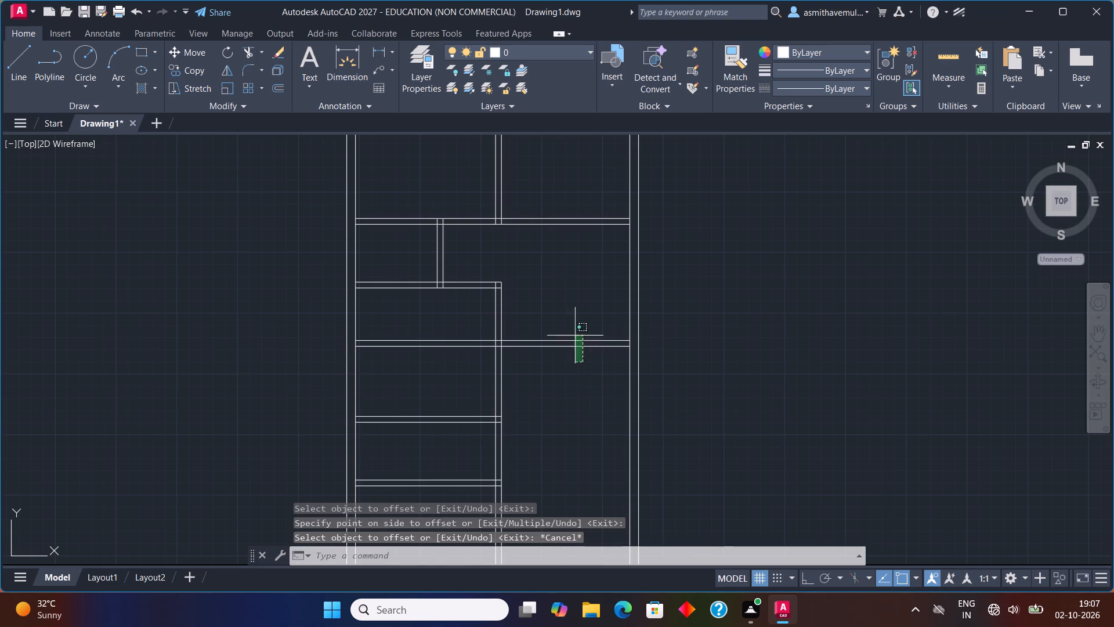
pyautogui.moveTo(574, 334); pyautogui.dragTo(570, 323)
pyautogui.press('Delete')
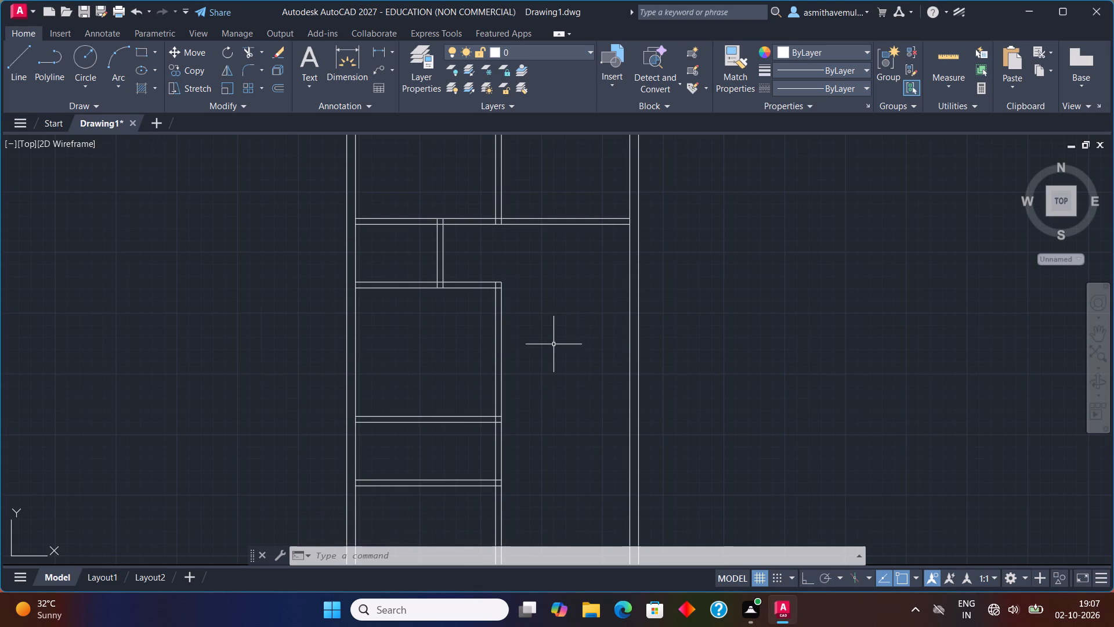
# Extend both lines of the third and second horizontal partitions from the central wall to the inner face of the right exterior wall.
pyautogui.moveTo(537, 407); pyautogui.dragTo(548, 352, button='middle')
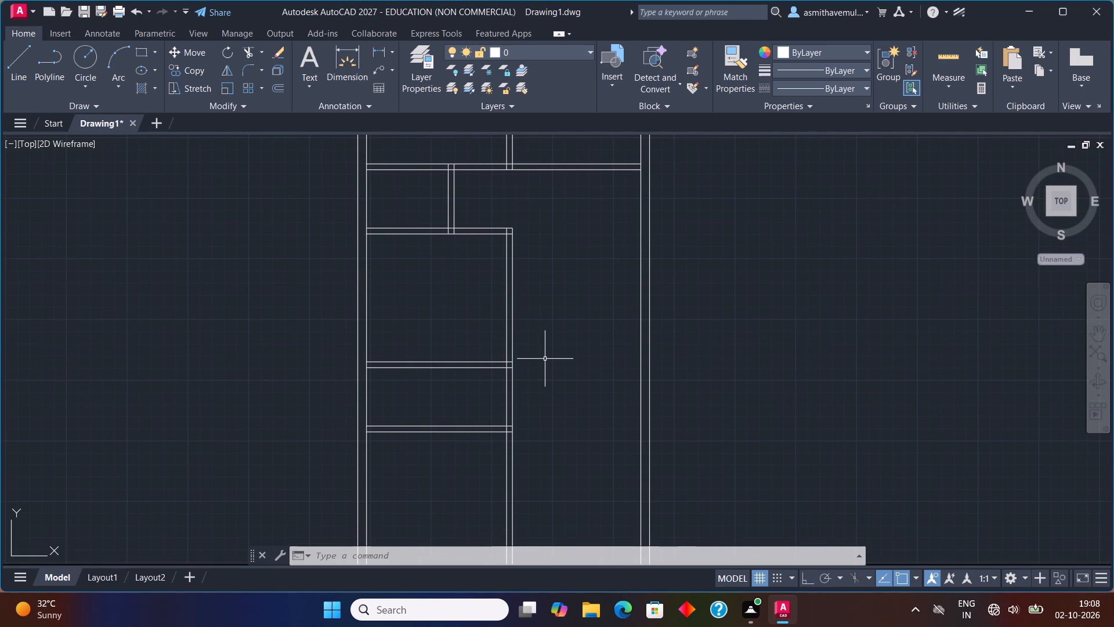
pyautogui.press('e')
pyautogui.write('XTEND')
pyautogui.press('Return')
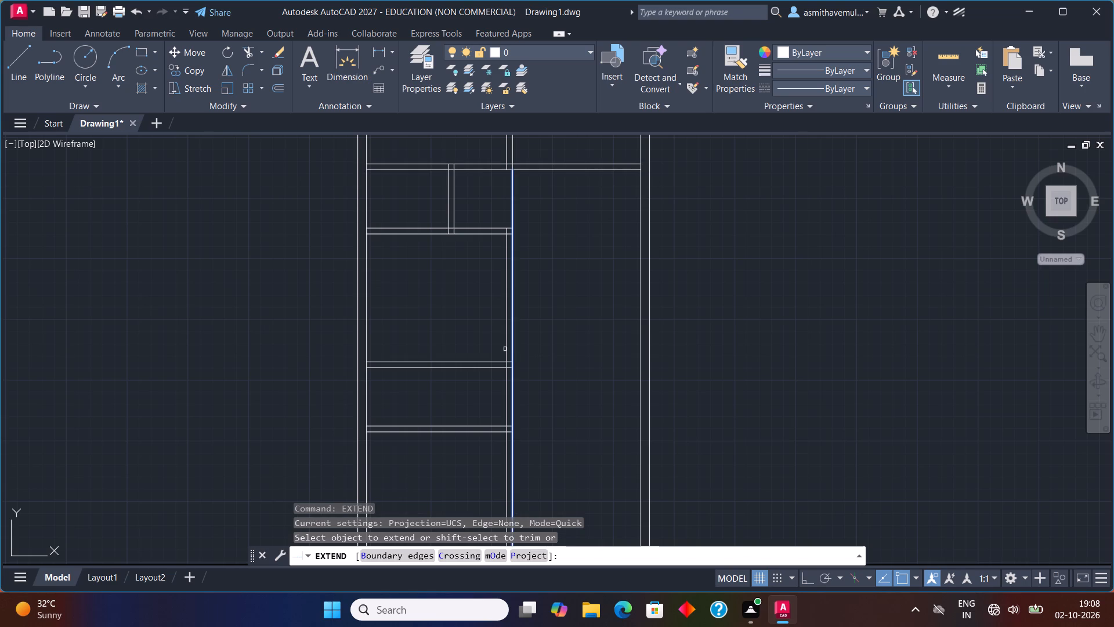
pyautogui.scroll(1, 504, 348)
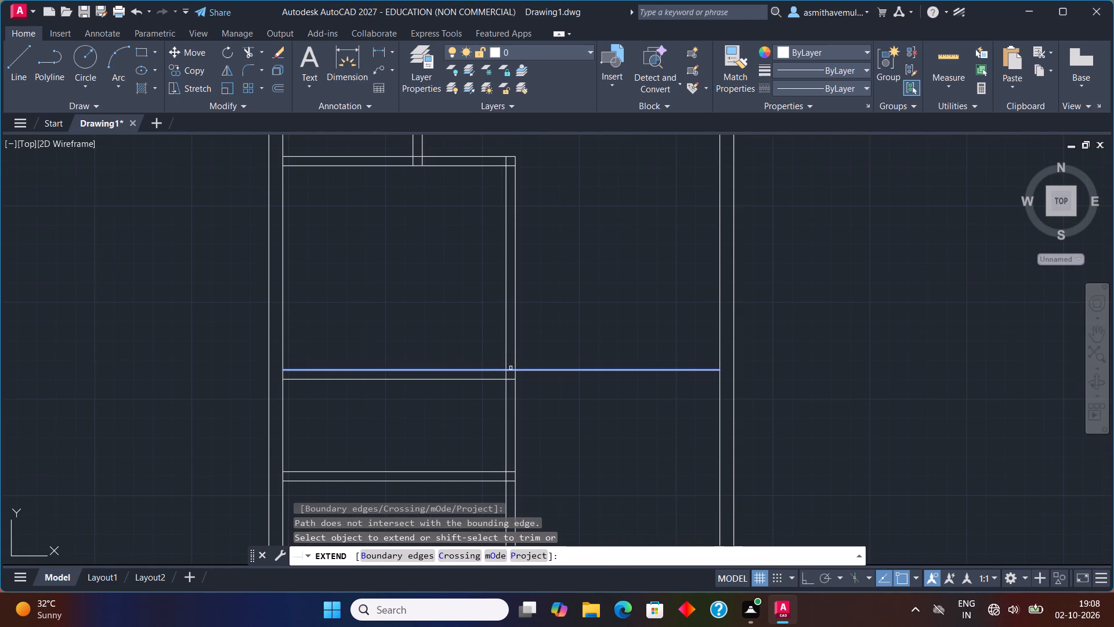
pyautogui.click(511, 369)
pyautogui.click(511, 382)
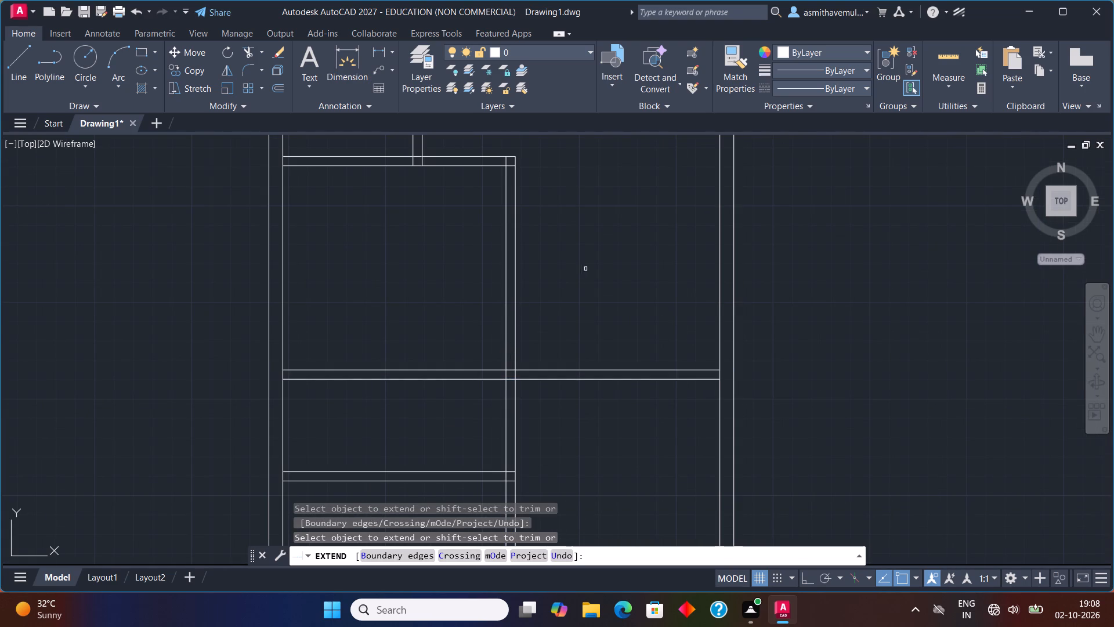
pyautogui.scroll(-1, 585, 269)
pyautogui.moveTo(585, 269); pyautogui.dragTo(545, 363, button='middle')
pyautogui.scroll(1, 537, 334)
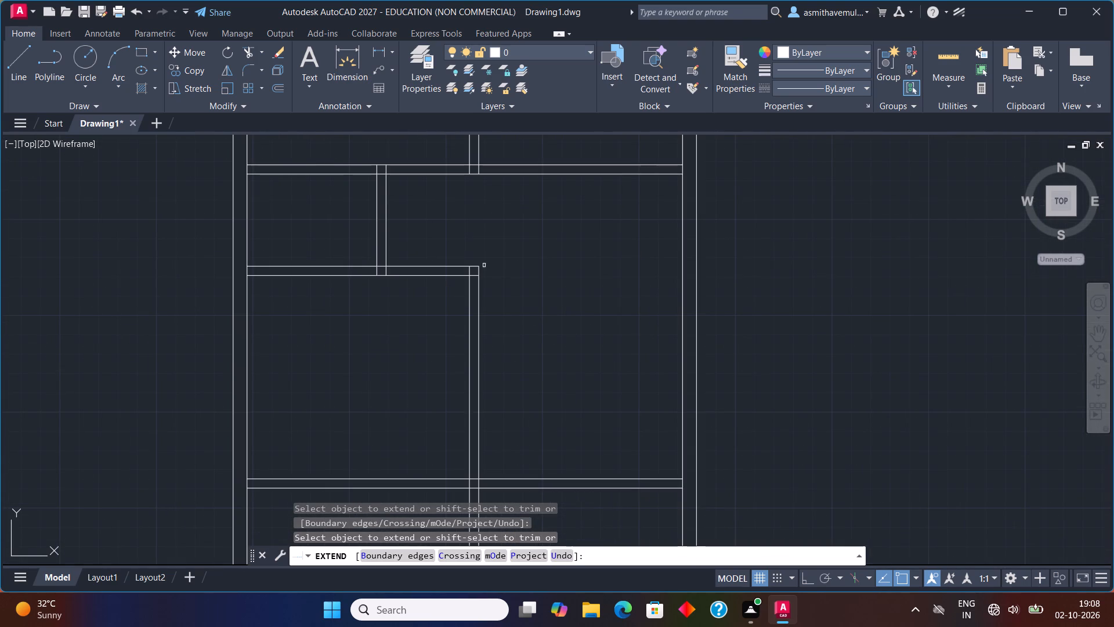
pyautogui.click(475, 268)
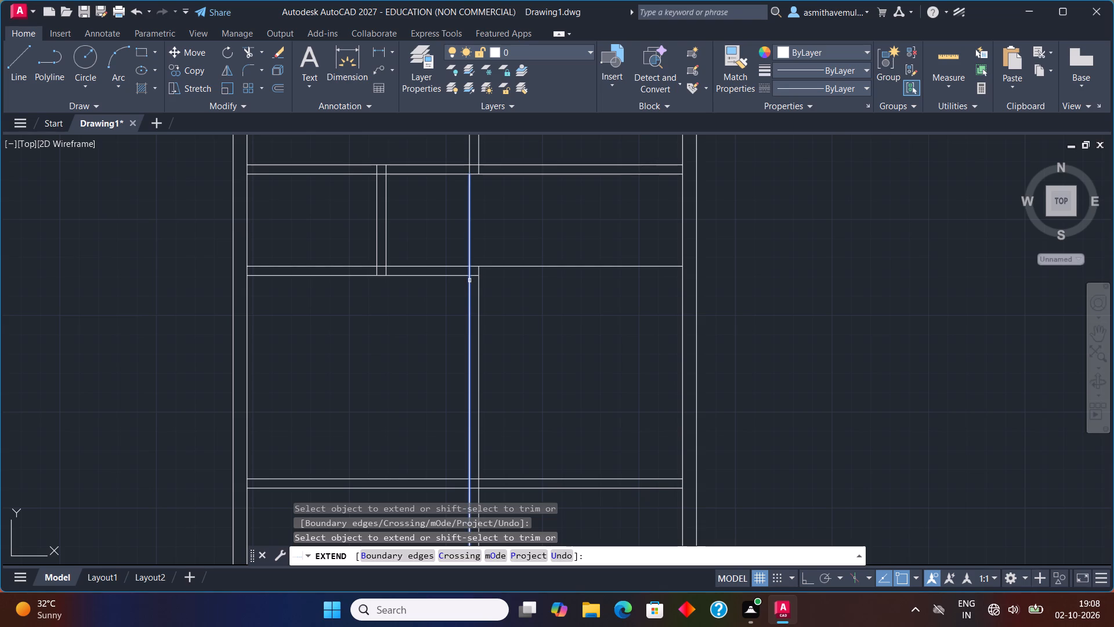
pyautogui.click(472, 276)
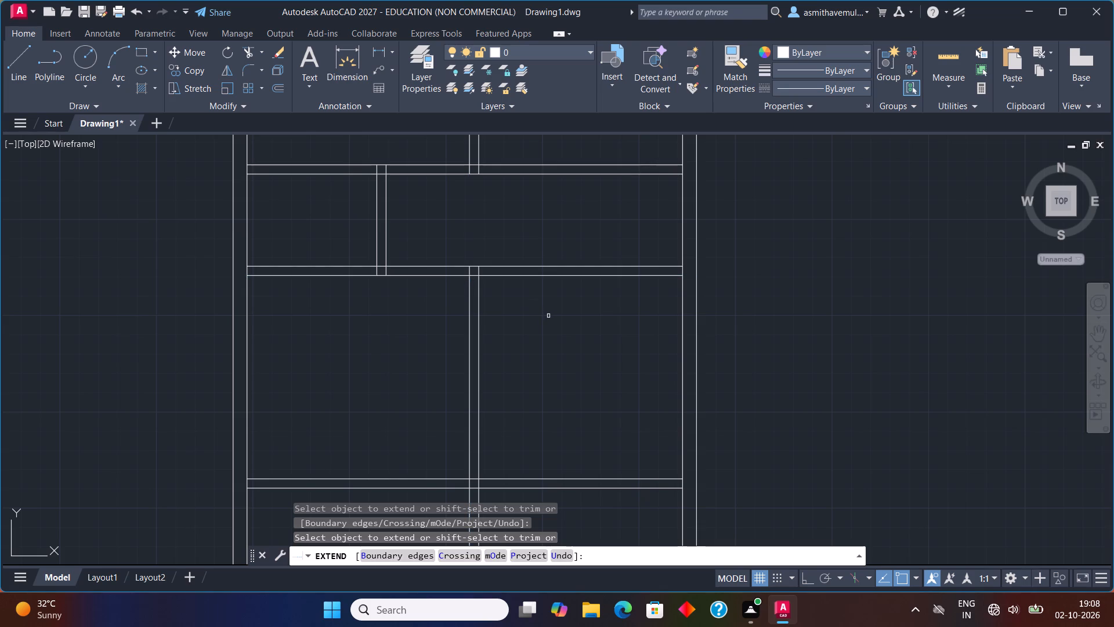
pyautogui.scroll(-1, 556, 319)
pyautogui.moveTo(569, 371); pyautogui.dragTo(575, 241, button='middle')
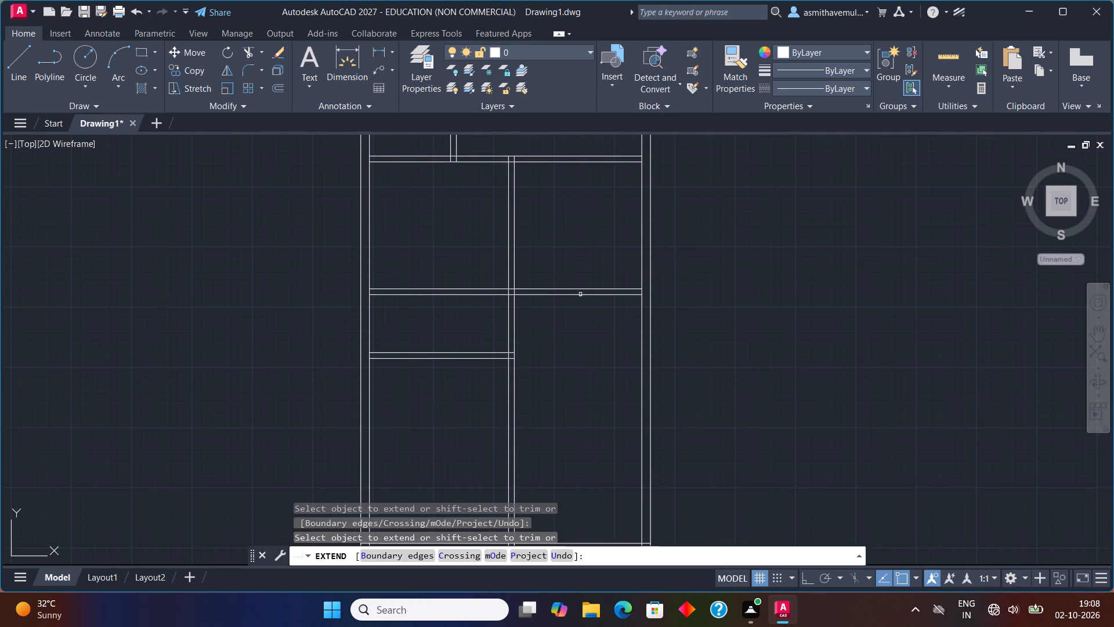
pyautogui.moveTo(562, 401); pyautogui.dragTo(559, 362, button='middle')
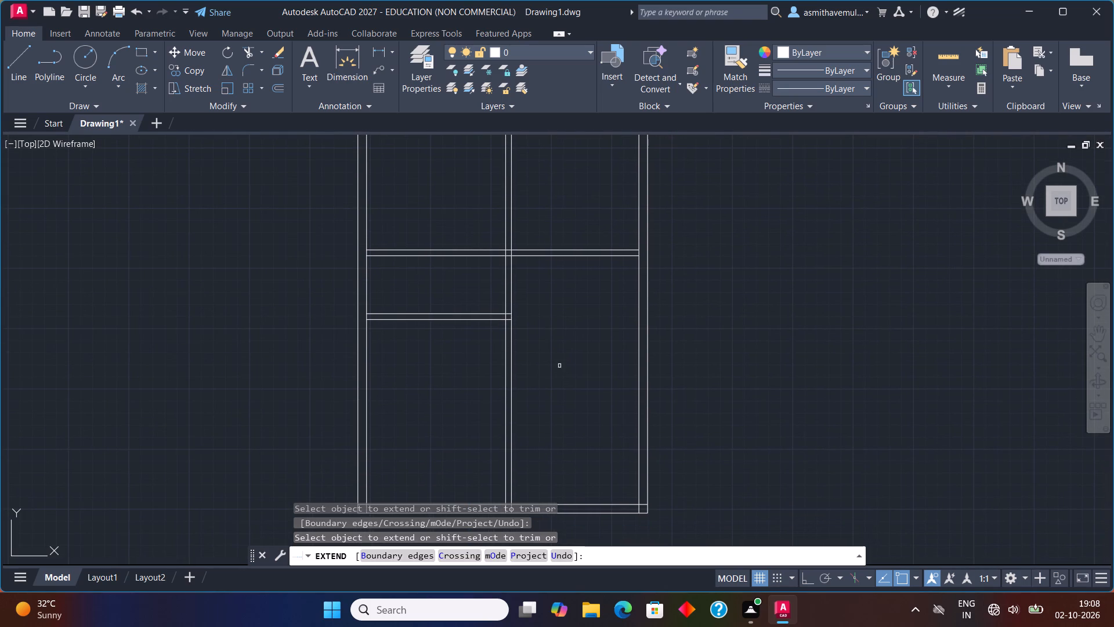
# Offset the lower line of the third full-width horizontal partition 16' downward.
pyautogui.moveTo(570, 349); pyautogui.dragTo(570, 358, button='middle')
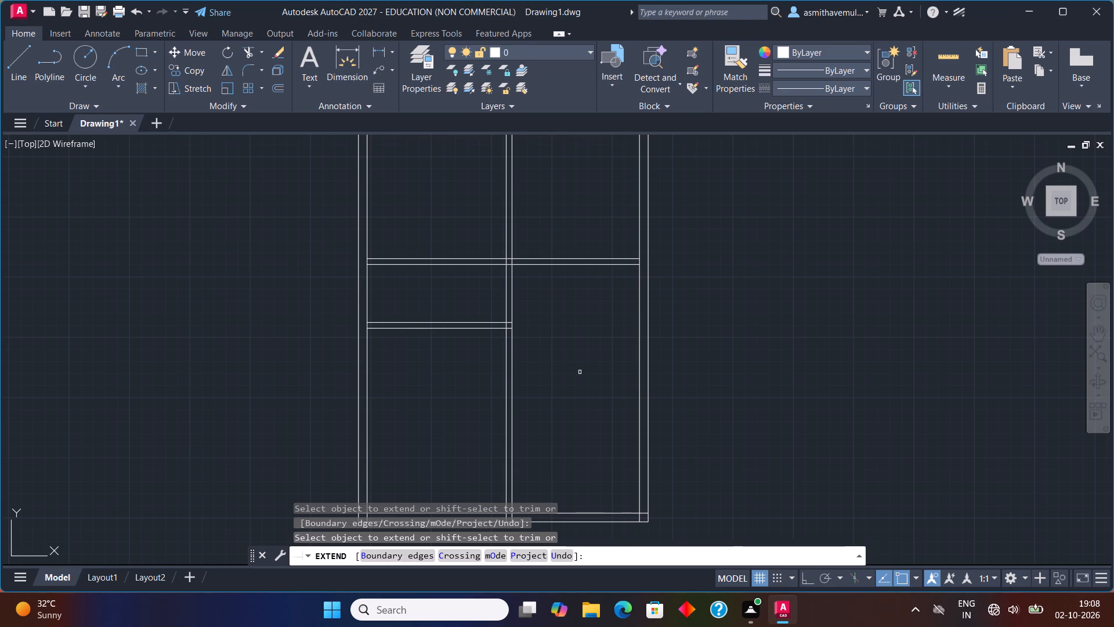
pyautogui.scroll(-1, 580, 377)
pyautogui.middleClick(580, 377)
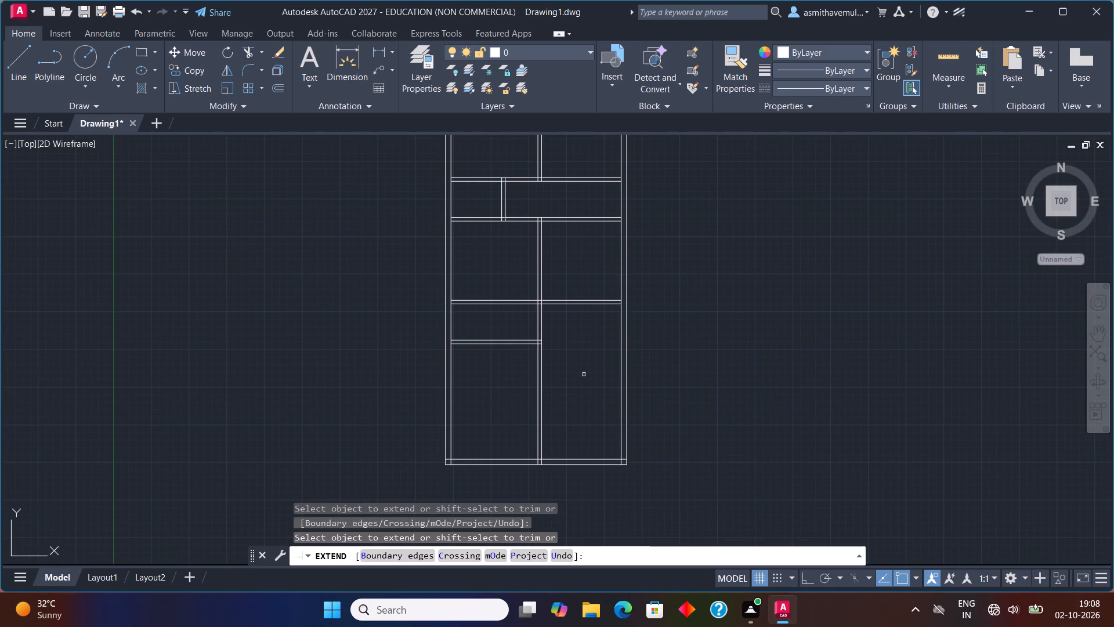
pyautogui.moveTo(584, 301); pyautogui.dragTo(596, 353, button='middle')
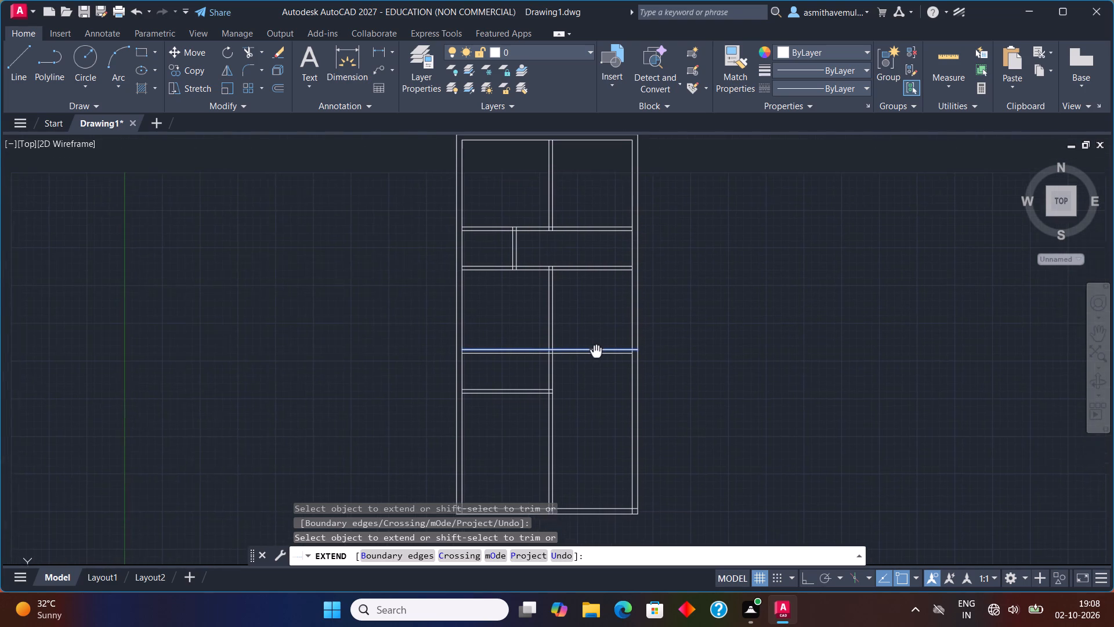
pyautogui.moveTo(596, 353); pyautogui.dragTo(605, 330, button='middle')
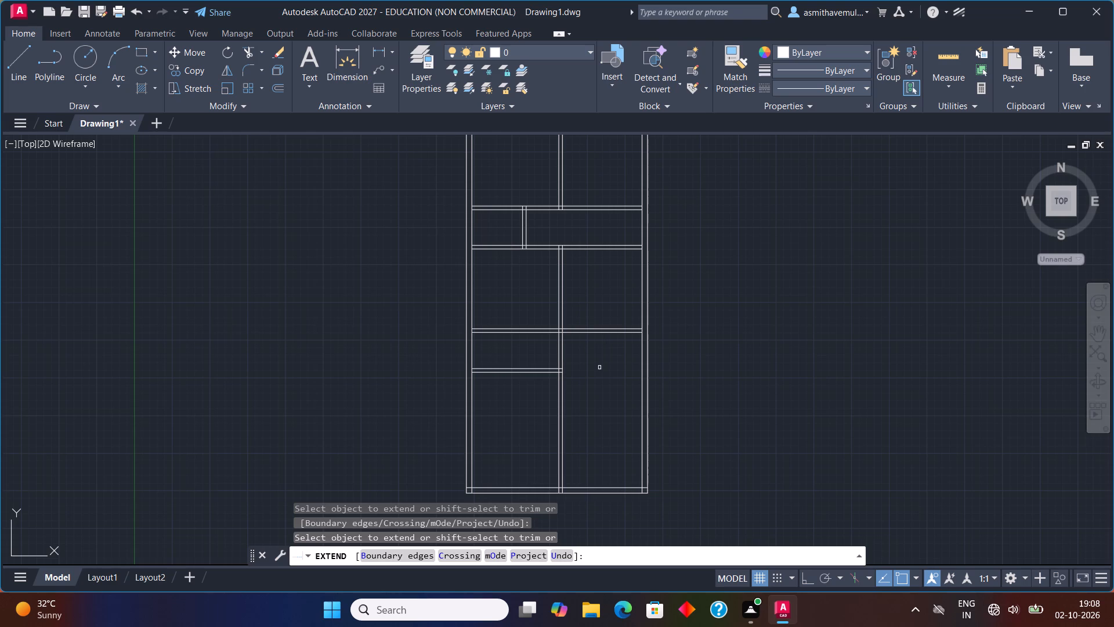
pyautogui.press('Escape')
pyautogui.press('o')
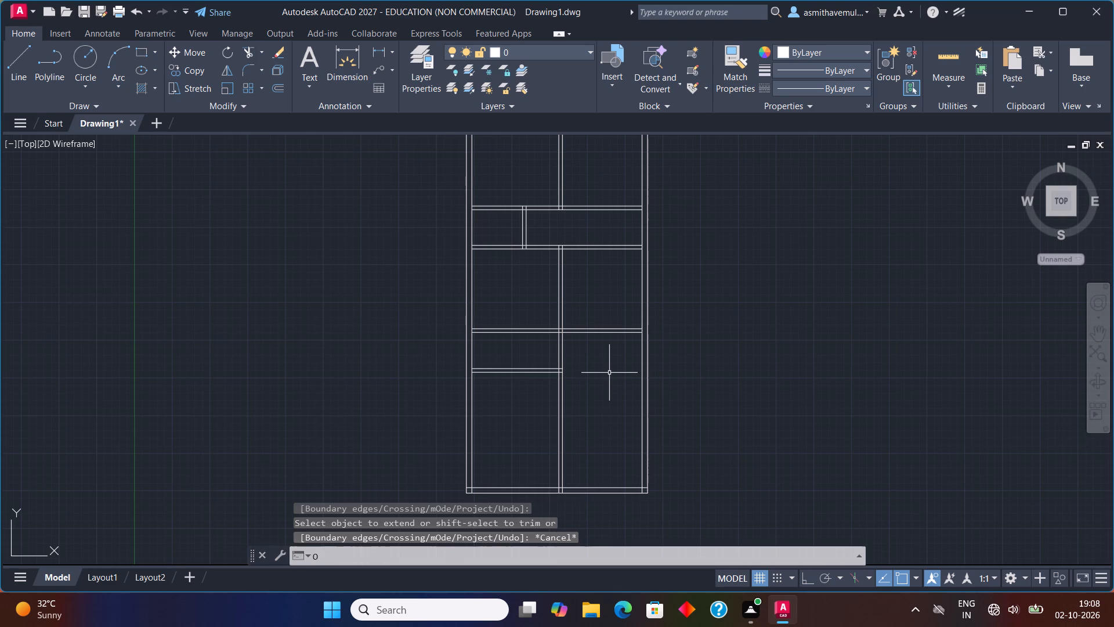
pyautogui.press('Return')
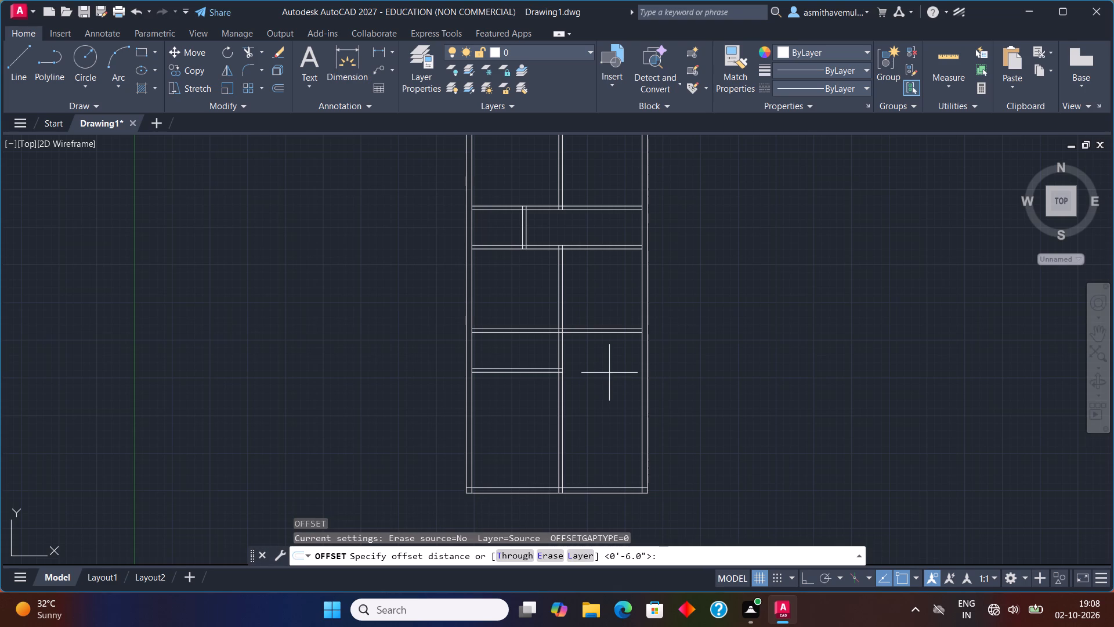
pyautogui.write("16'")
pyautogui.press('Return')
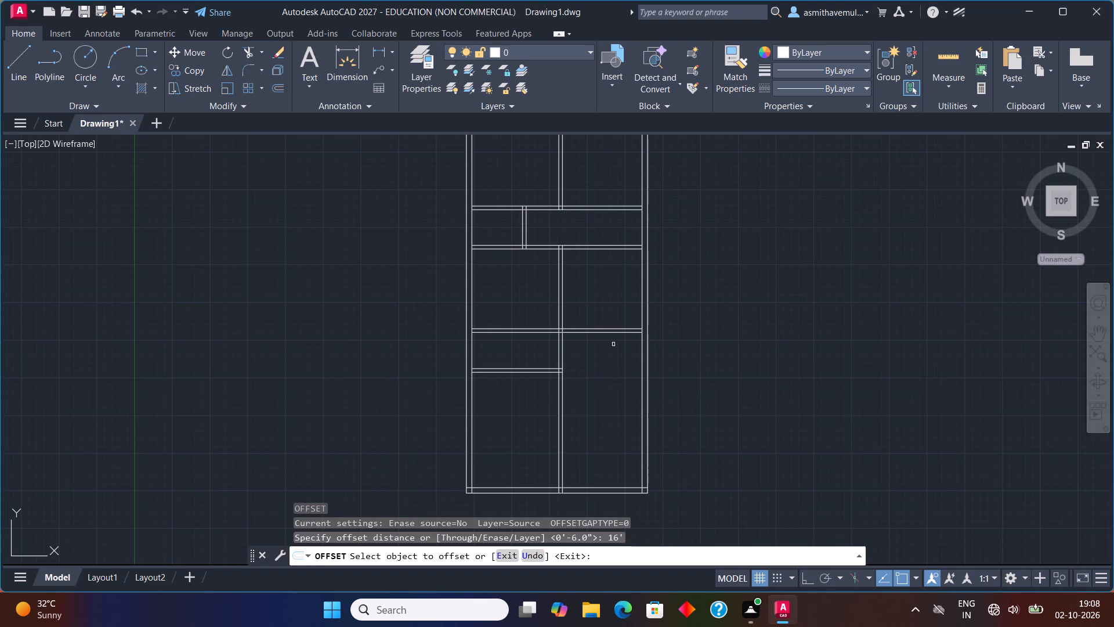
pyautogui.scroll(1, 613, 344)
pyautogui.click(613, 328)
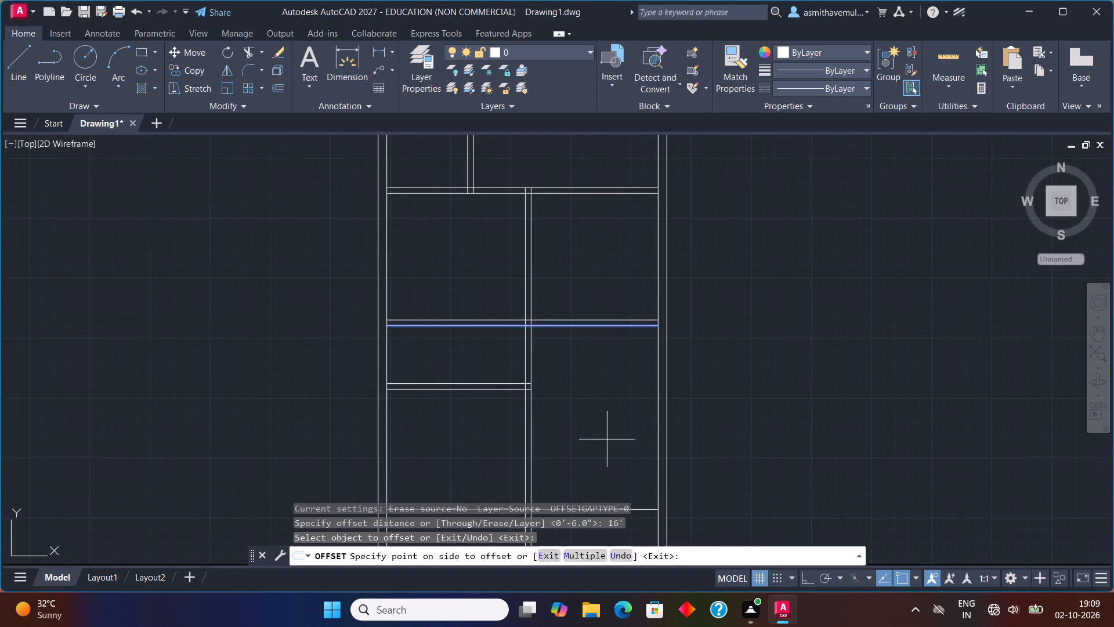
pyautogui.click(607, 445)
pyautogui.scroll(-1, 607, 439)
pyautogui.moveTo(607, 434); pyautogui.dragTo(624, 364, button='middle')
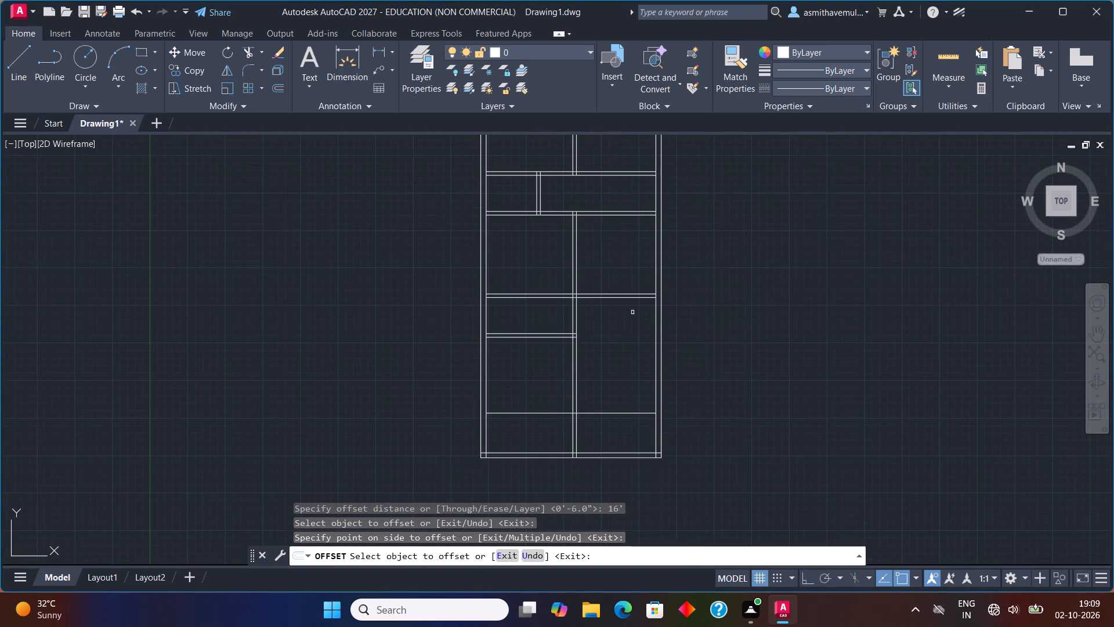
# Offset the new horizontal line 6" downward to form the lowest partition's thickness.
pyautogui.press('Escape')
pyautogui.press('o')
pyautogui.press('Return')
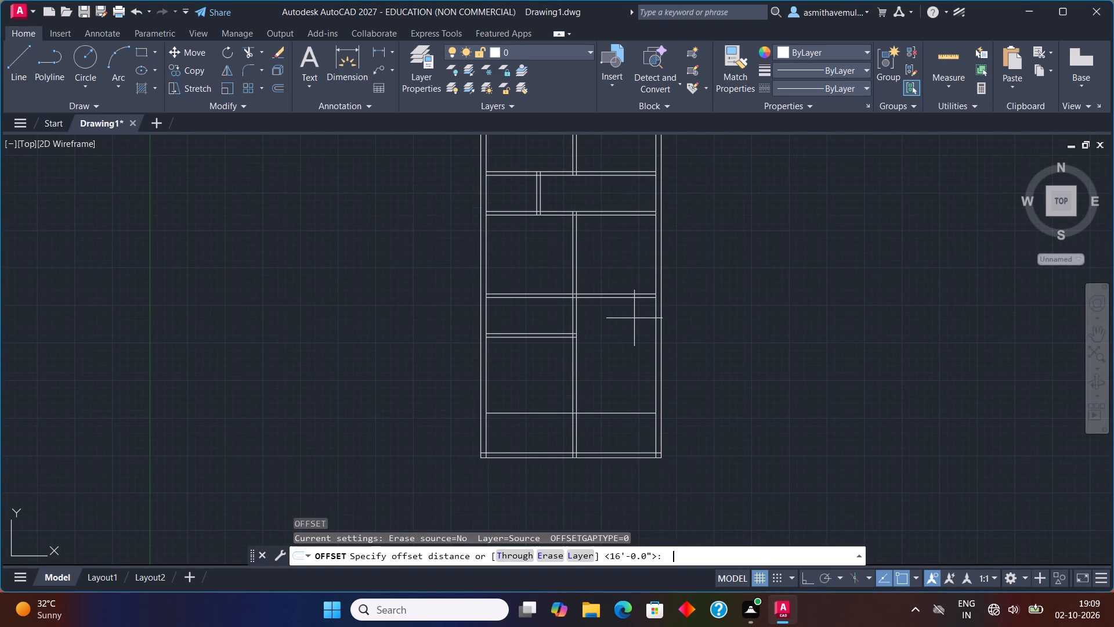
pyautogui.write('6"')
pyautogui.press('Return')
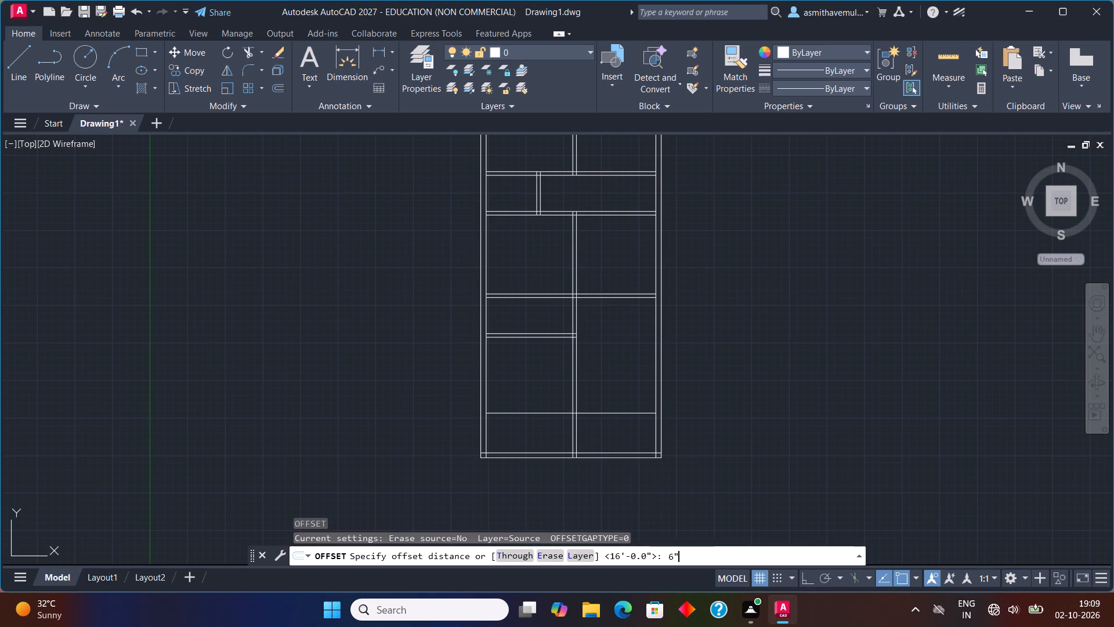
pyautogui.scroll(1, 628, 362)
pyautogui.moveTo(621, 373); pyautogui.dragTo(621, 332, button='middle')
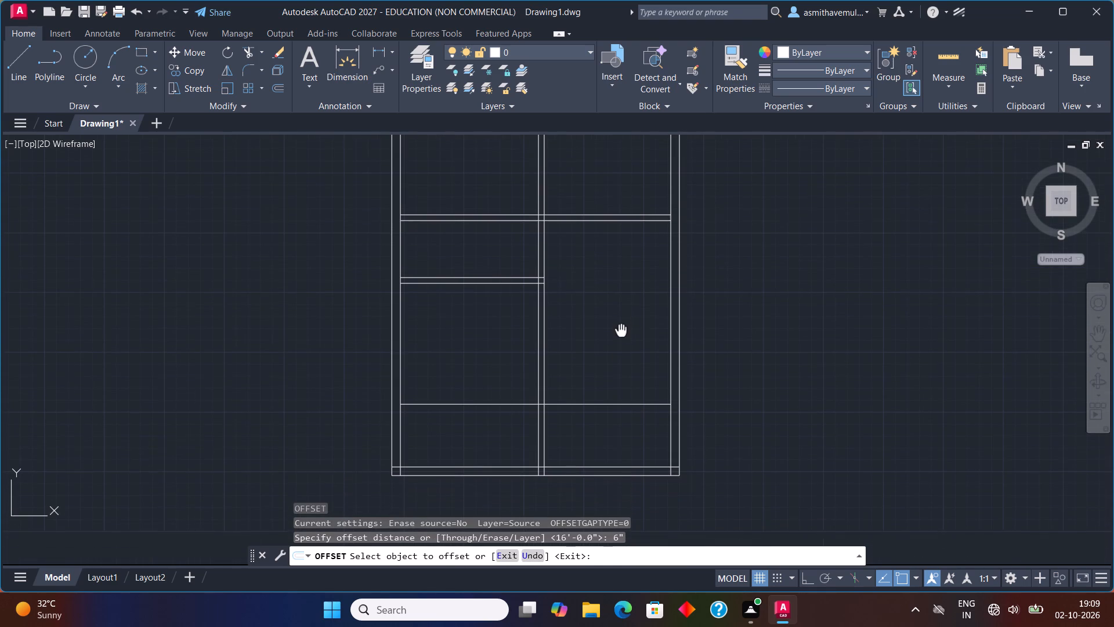
pyautogui.moveTo(621, 332); pyautogui.dragTo(621, 331, button='middle')
pyautogui.click(630, 403)
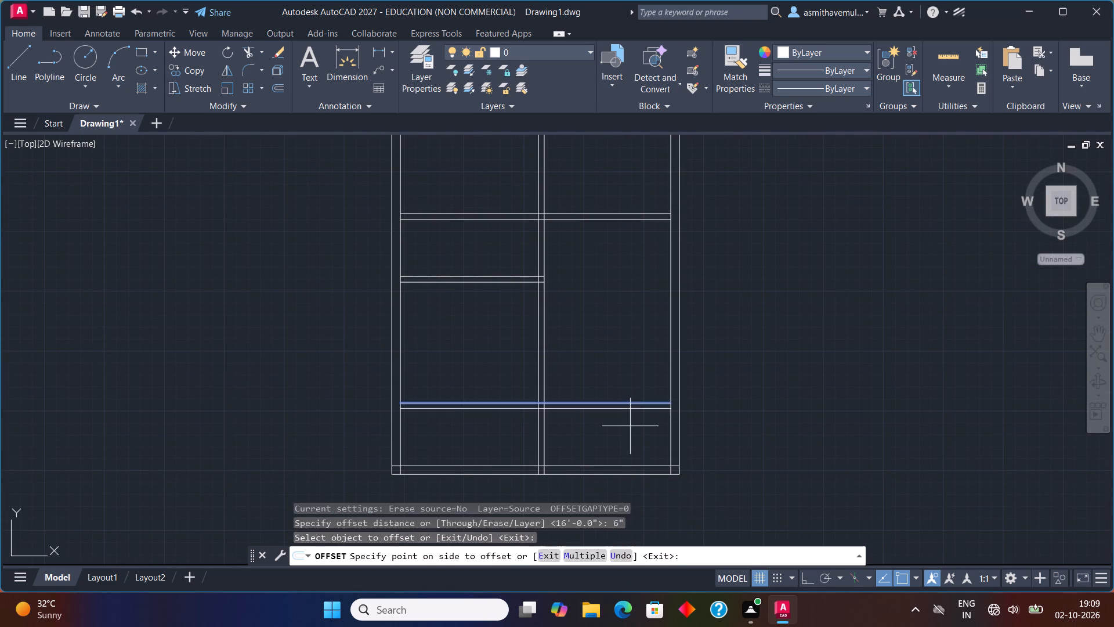
pyautogui.click(630, 430)
pyautogui.press('Escape')
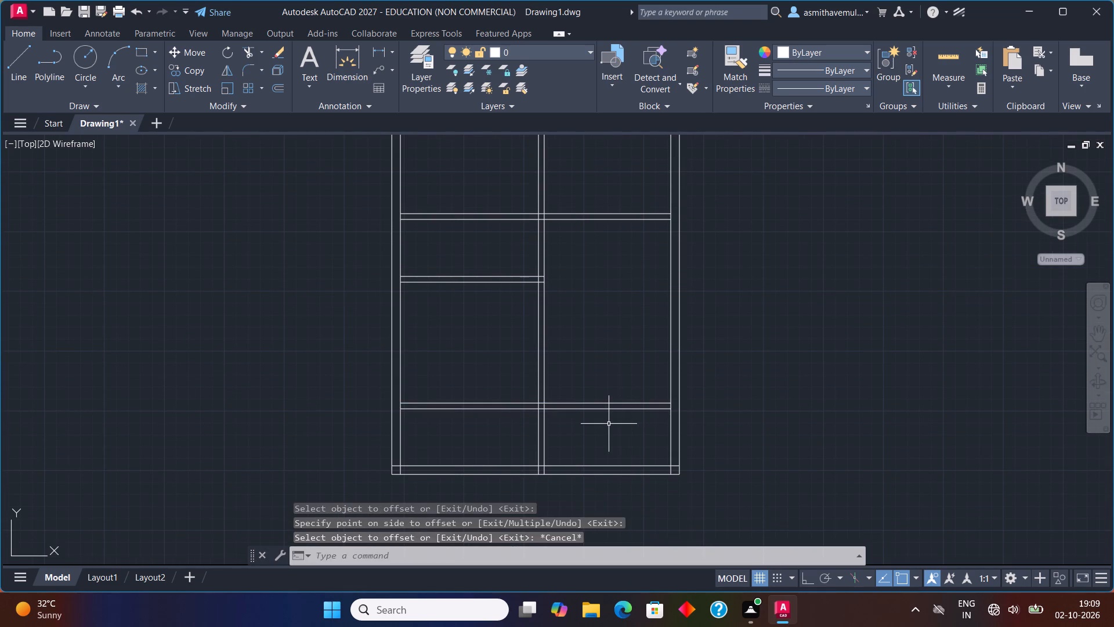
# Trim both lines of the new lowest partition between the left exterior wall and the central wall.
pyautogui.write('TRIM')
pyautogui.press('Return')
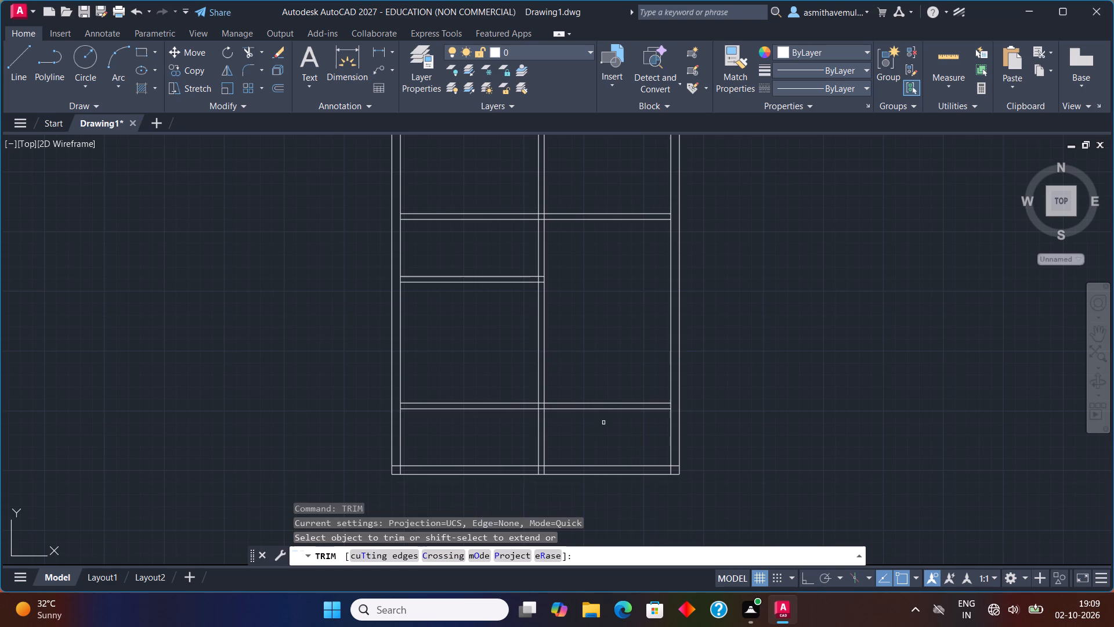
pyautogui.moveTo(501, 421); pyautogui.dragTo(459, 320)
# Trim the top exterior wall's inner line between the two central wall lines to open their junction.
pyautogui.scroll(-1, 484, 327)
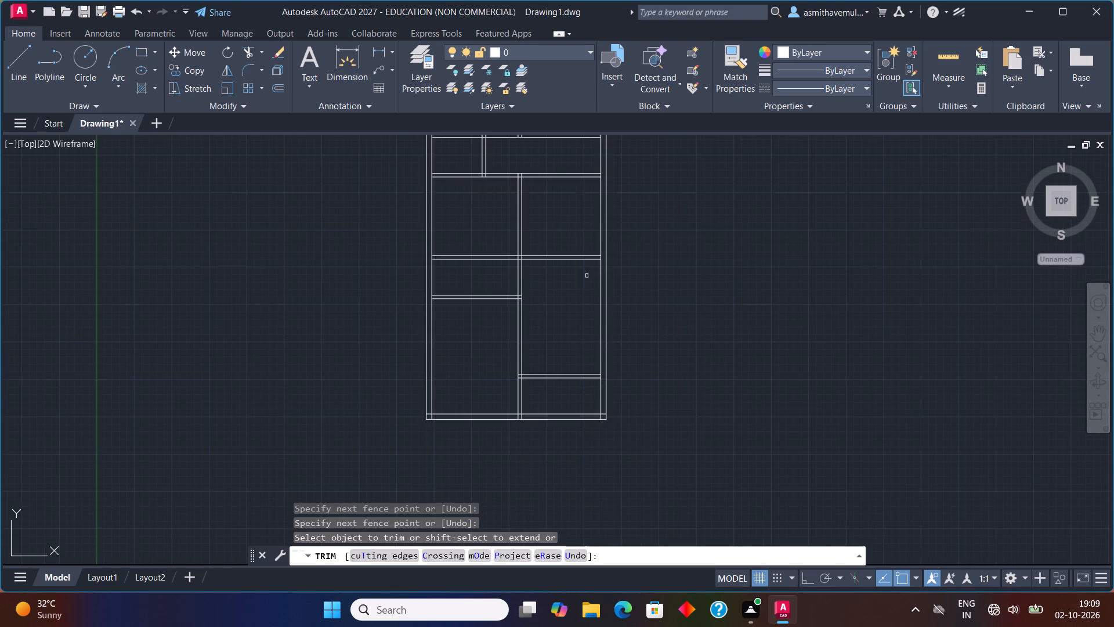
pyautogui.moveTo(587, 275); pyautogui.dragTo(581, 351, button='middle')
pyautogui.moveTo(565, 264); pyautogui.dragTo(595, 408, button='middle')
pyautogui.scroll(3, 576, 275)
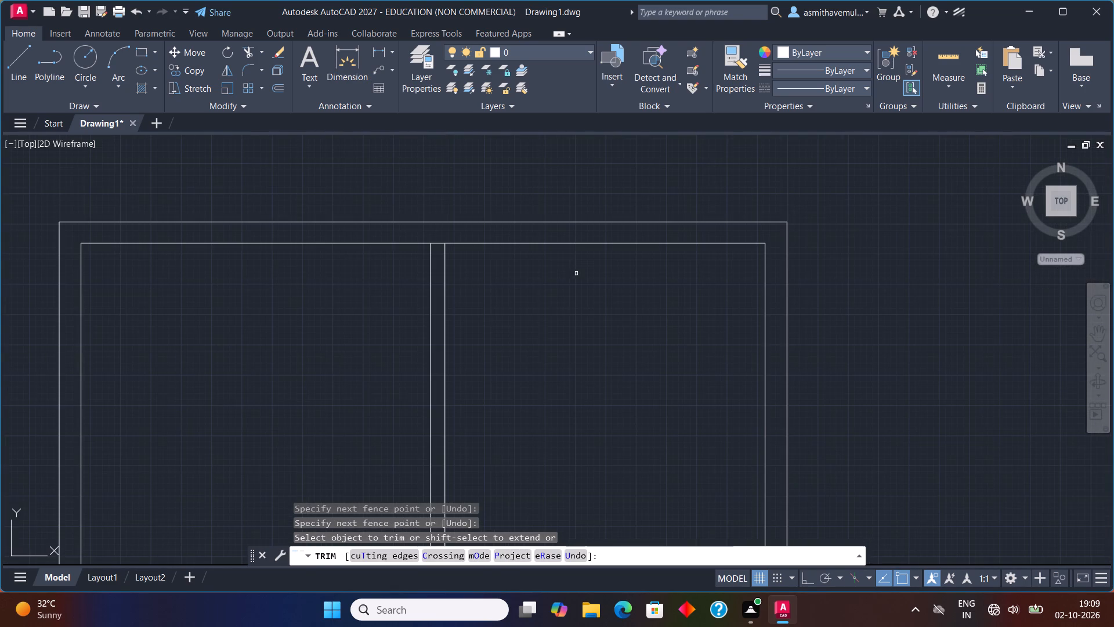
pyautogui.scroll(2, 439, 246)
pyautogui.click(437, 237)
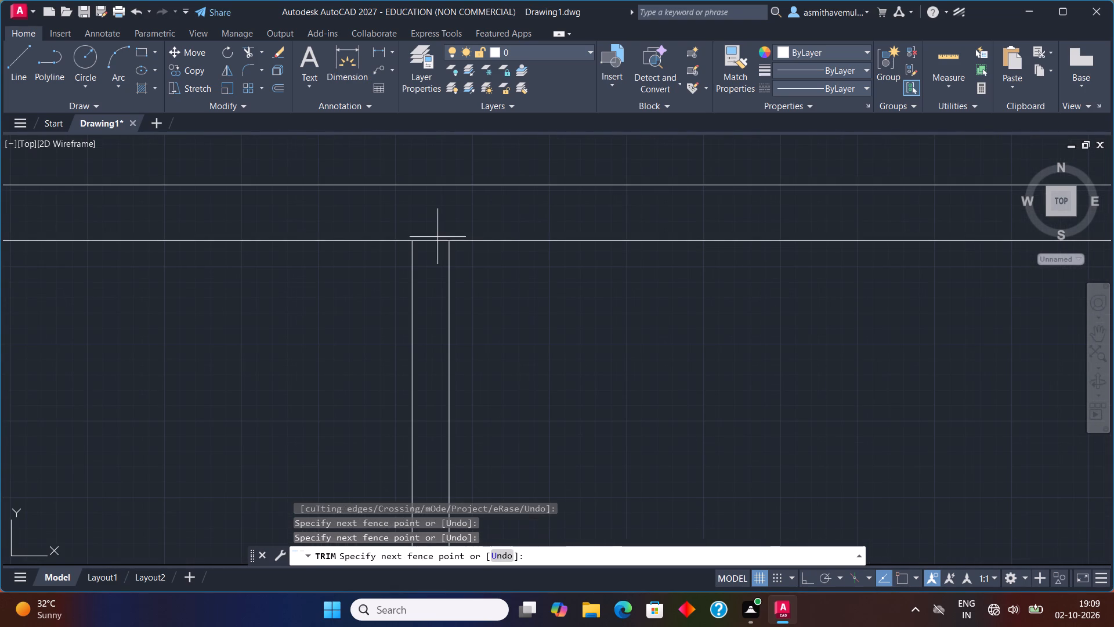
pyautogui.click(437, 246)
# Trim the overlapping lines where the uppermost horizontal partition meets the left exterior wall and the short vertical partition.
pyautogui.scroll(-4, 447, 250)
pyautogui.moveTo(458, 349); pyautogui.dragTo(722, 199, button='middle')
pyautogui.scroll(4, 637, 232)
pyautogui.moveTo(269, 343); pyautogui.dragTo(364, 338)
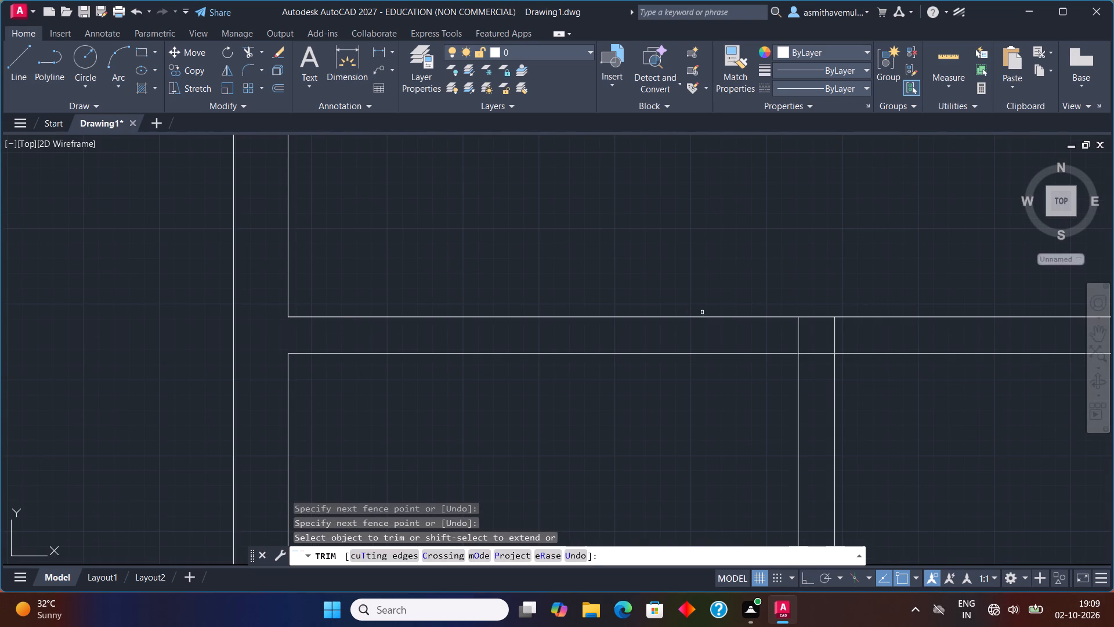
pyautogui.scroll(1, 794, 325)
pyautogui.moveTo(784, 340); pyautogui.dragTo(905, 331)
pyautogui.moveTo(828, 354); pyautogui.dragTo(830, 395)
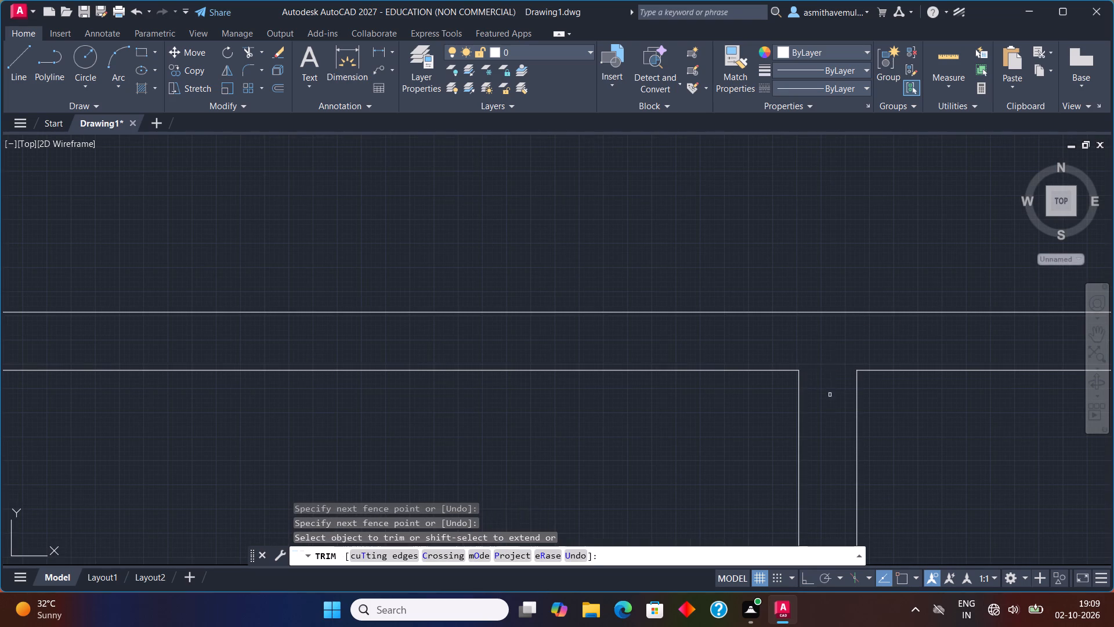
# Trim the overlapping lines where the uppermost horizontal partition meets the central wall and the right exterior wall.
pyautogui.scroll(-3, 830, 391)
pyautogui.moveTo(830, 397); pyautogui.dragTo(549, 290, button='middle')
pyautogui.scroll(2, 722, 230)
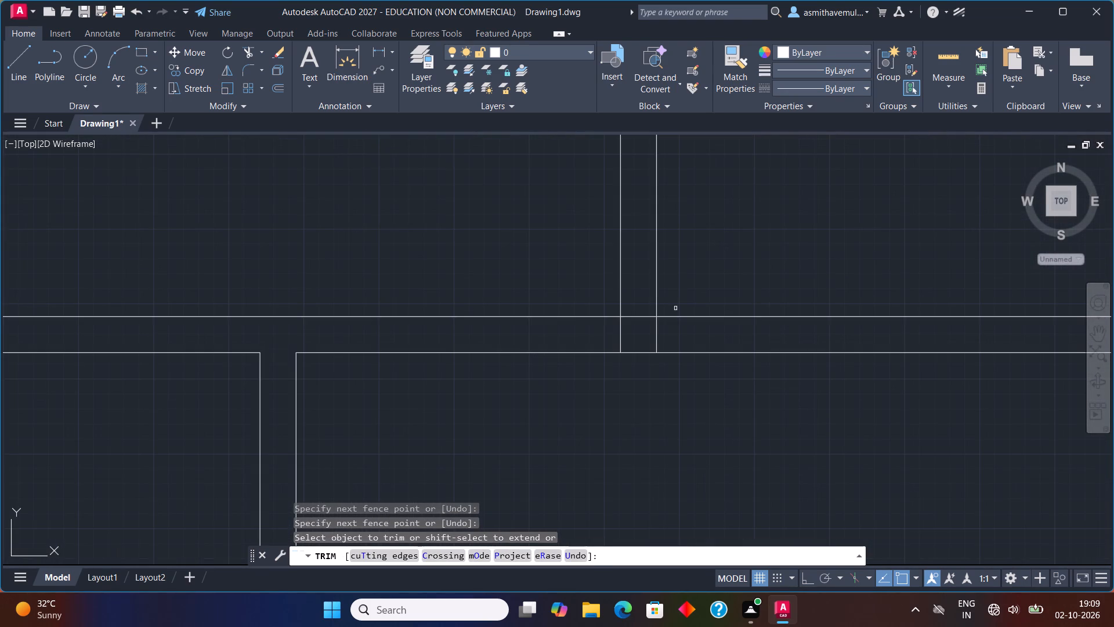
pyautogui.scroll(-1, 670, 319)
pyautogui.scroll(2, 629, 304)
pyautogui.moveTo(678, 323); pyautogui.dragTo(740, 378)
pyautogui.scroll(-4, 740, 356)
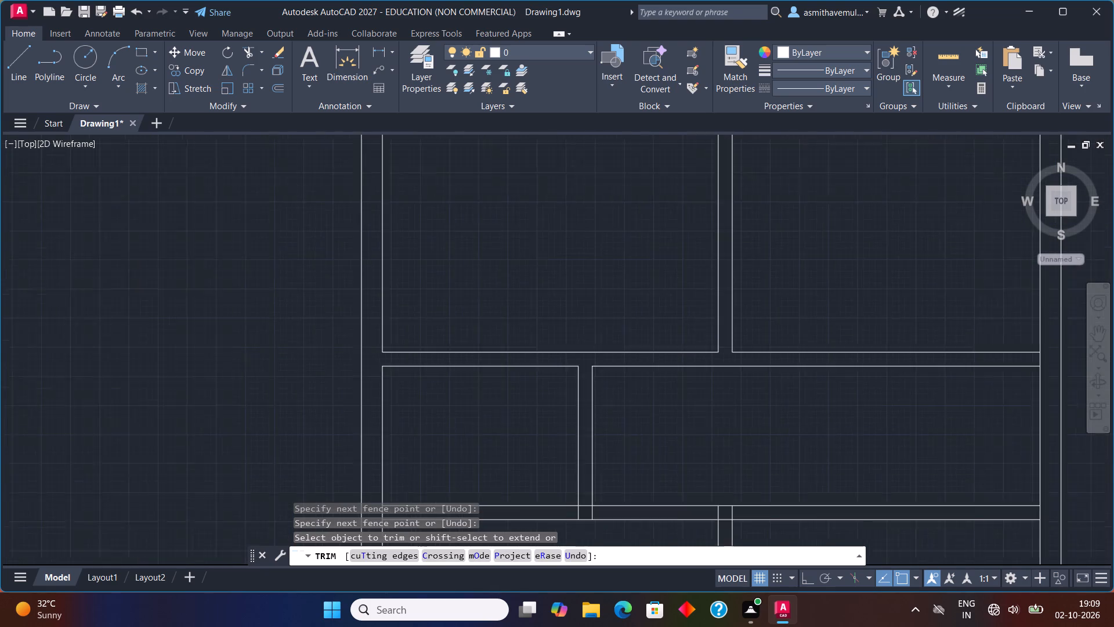
pyautogui.moveTo(830, 381); pyautogui.dragTo(646, 280, button='middle')
pyautogui.scroll(1, 704, 286)
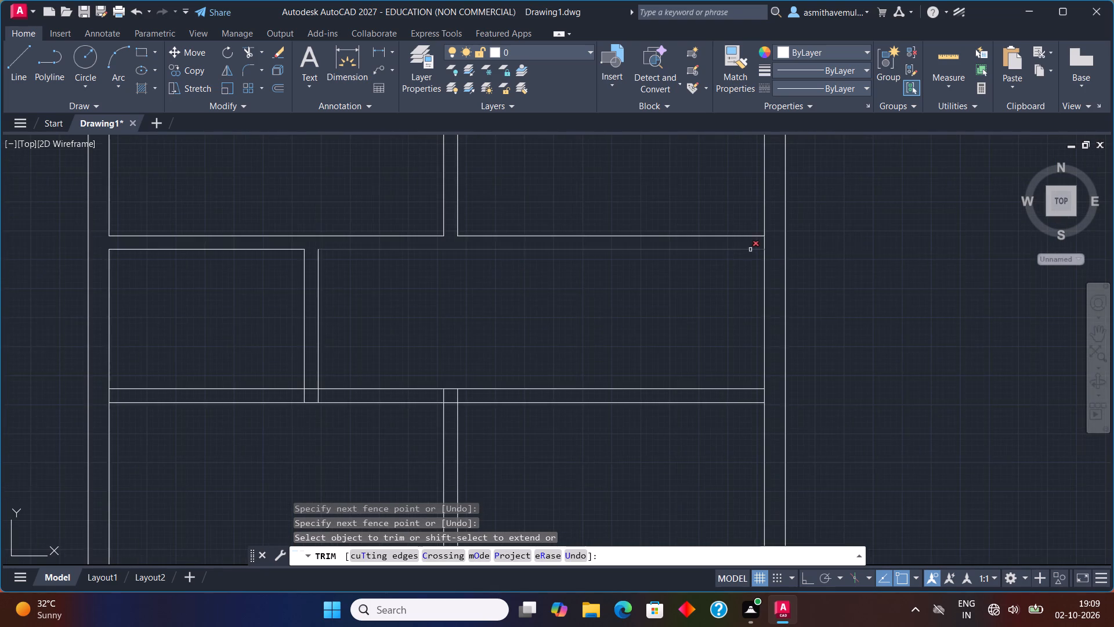
pyautogui.scroll(2, 751, 250)
pyautogui.moveTo(775, 234); pyautogui.dragTo(807, 235)
pyautogui.scroll(-2, 807, 239)
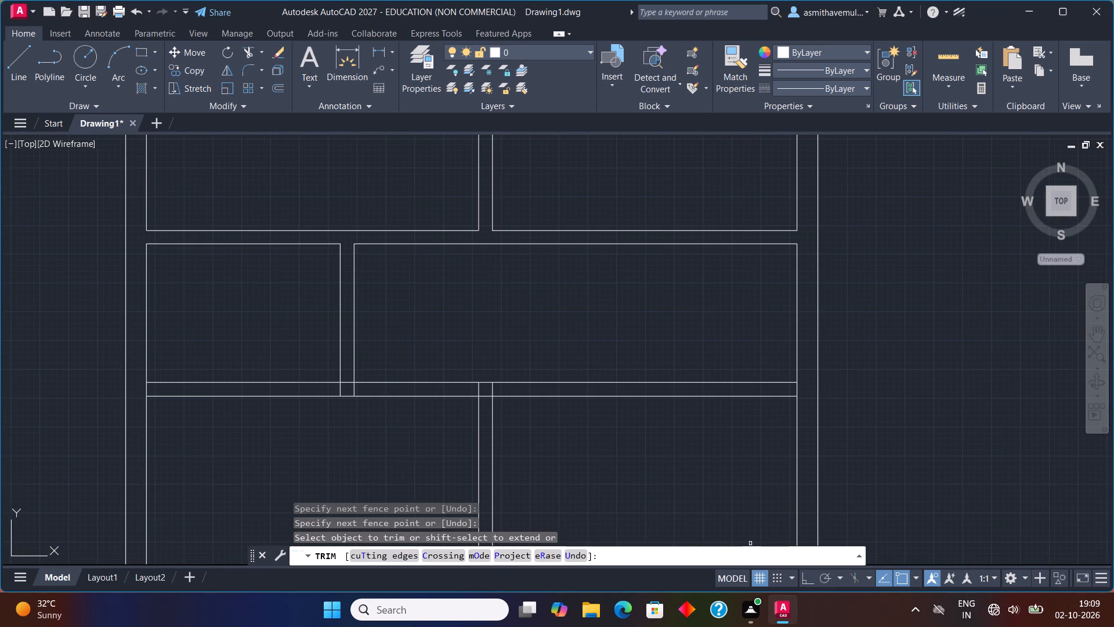
# Trim the right and left exterior walls' inner lines where they cross the ends of the second horizontal partition.
pyautogui.moveTo(744, 552); pyautogui.dragTo(752, 358, button='middle')
pyautogui.scroll(-1, 750, 379)
pyautogui.moveTo(746, 379); pyautogui.dragTo(746, 273, button='middle')
pyautogui.scroll(2, 753, 278)
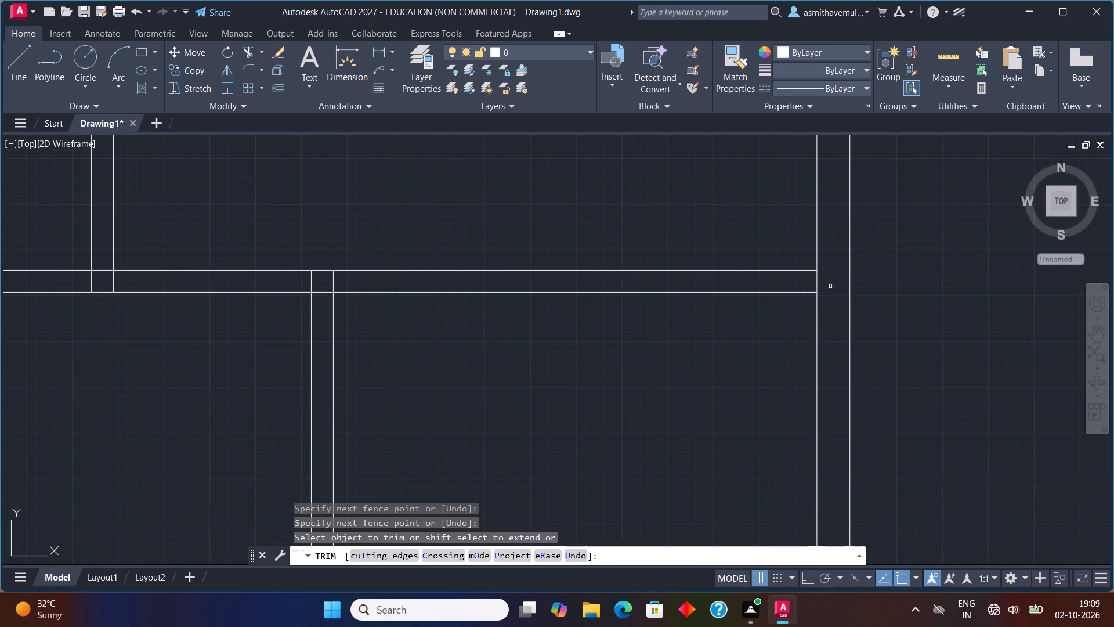
pyautogui.moveTo(809, 287); pyautogui.dragTo(827, 287)
pyautogui.scroll(-1, 637, 361)
pyautogui.moveTo(419, 407); pyautogui.dragTo(425, 401, button='middle')
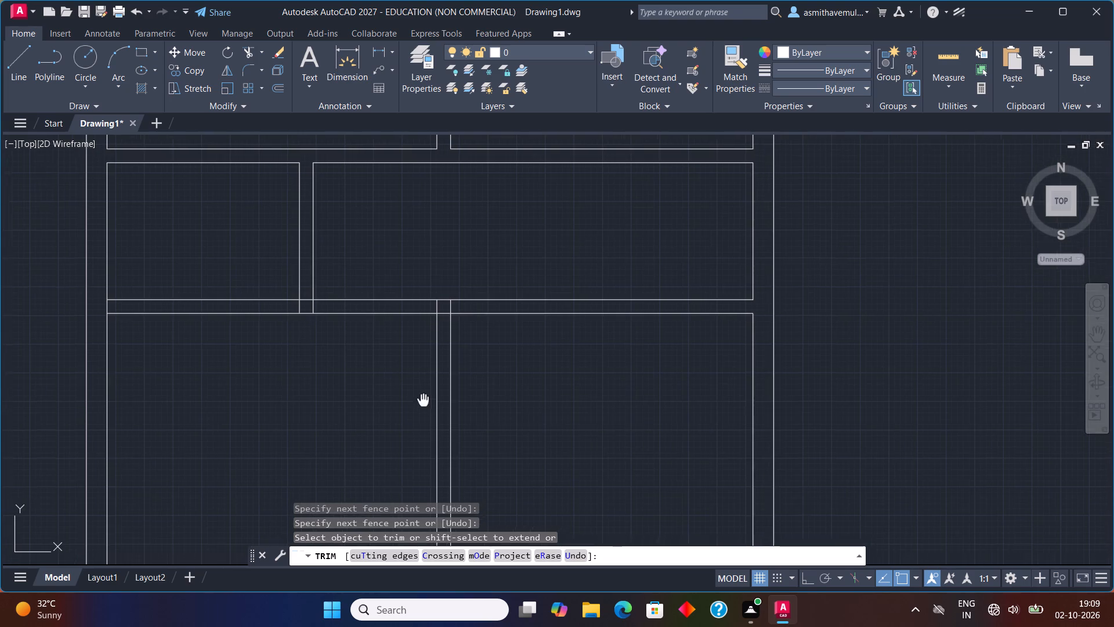
pyautogui.moveTo(425, 401); pyautogui.dragTo(504, 364, button='middle')
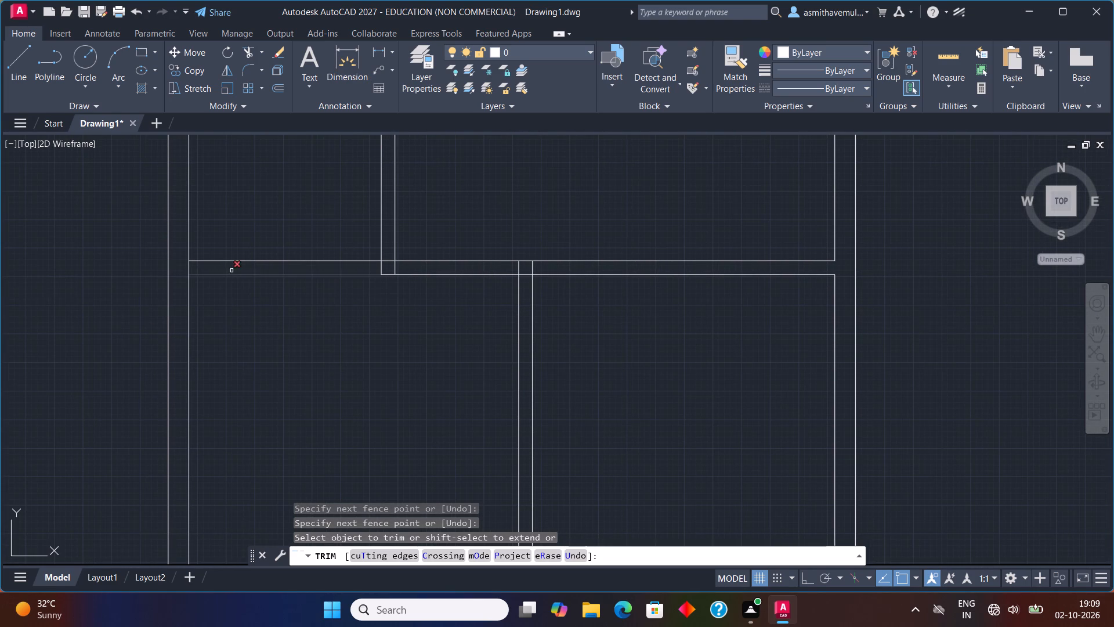
pyautogui.scroll(1, 226, 266)
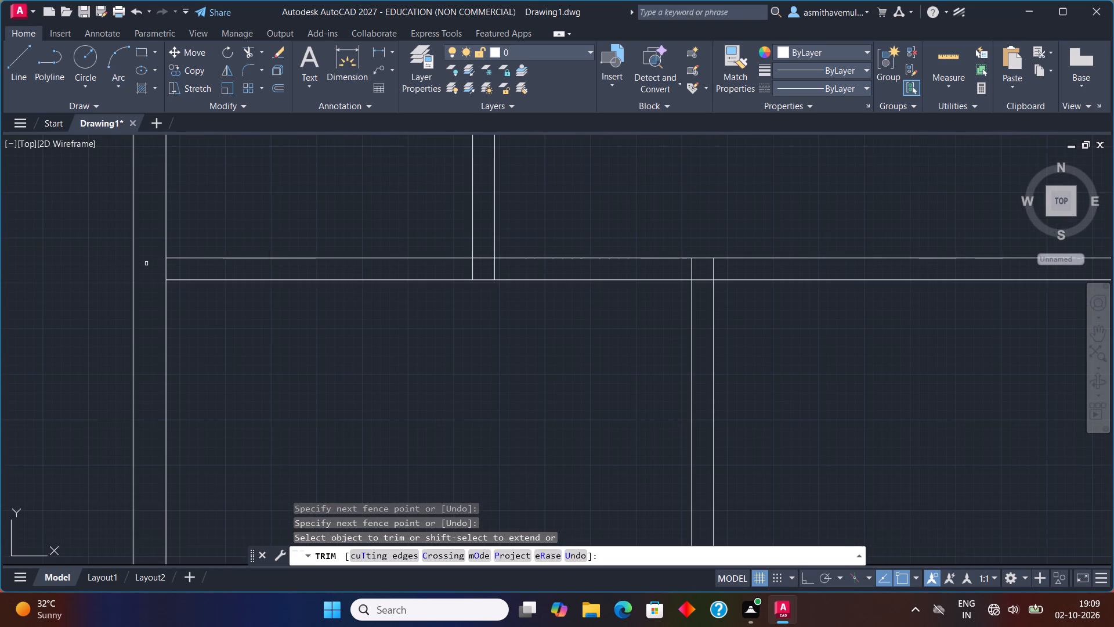
pyautogui.moveTo(146, 264); pyautogui.dragTo(179, 271)
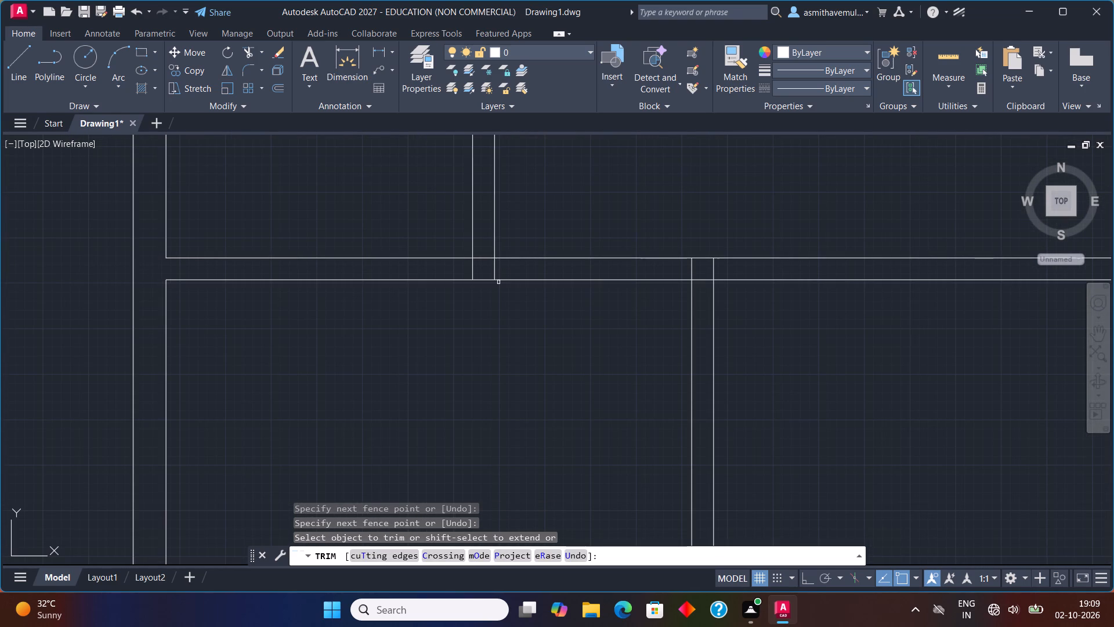
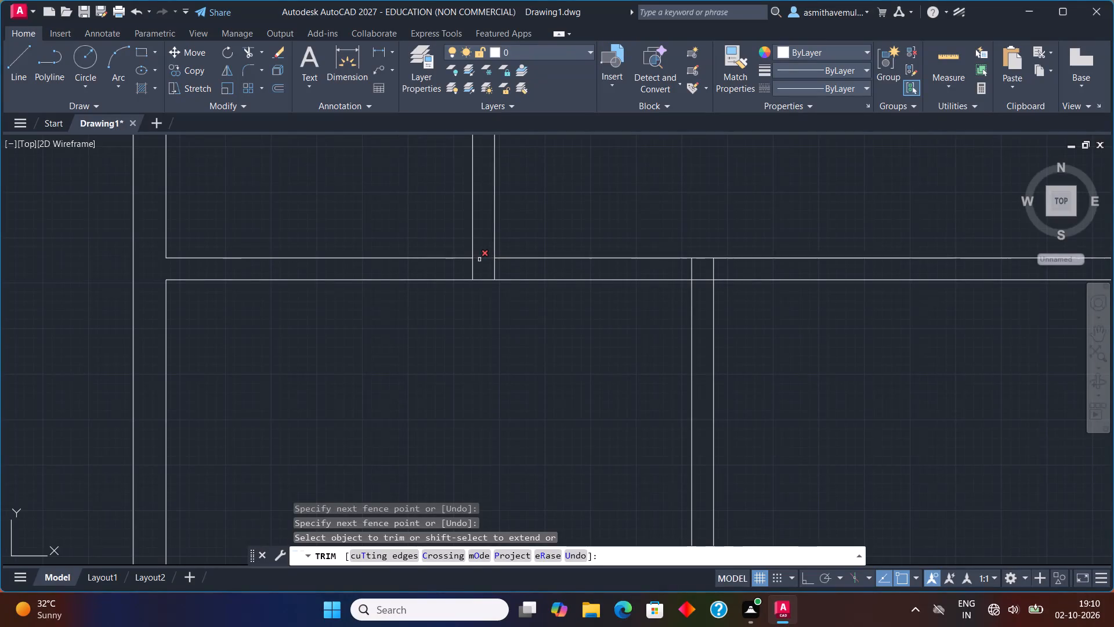
# Trim the overlapping lines where the second horizontal partition meets the short vertical partition above and the central wall below.
pyautogui.click(482, 257)
pyautogui.click(470, 268)
pyautogui.click(505, 268)
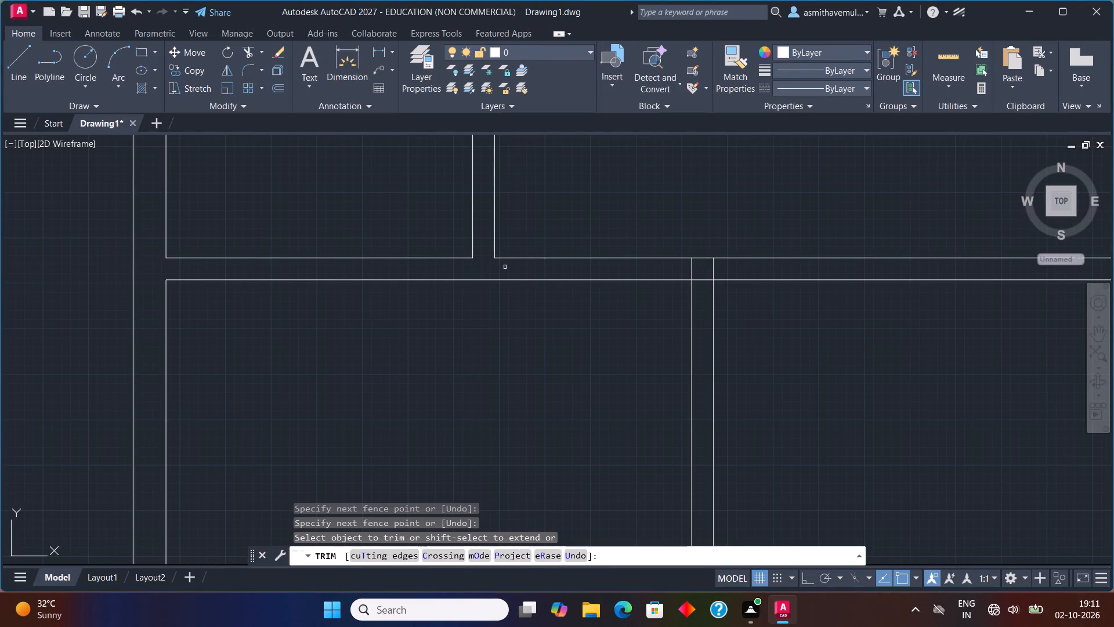
pyautogui.scroll(2, 730, 289)
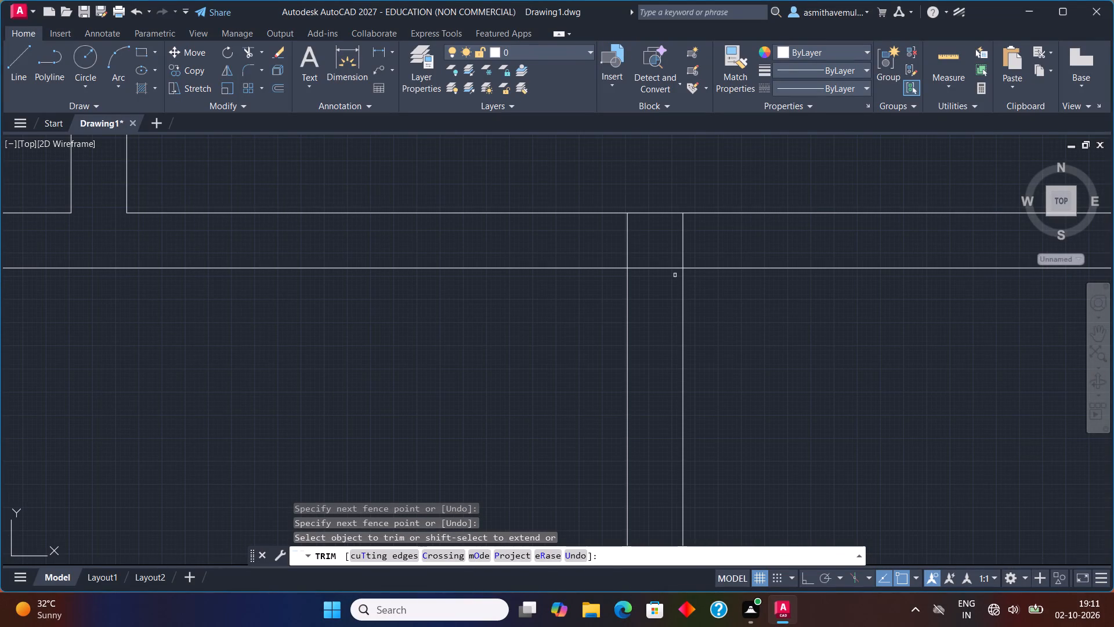
pyautogui.click(670, 269)
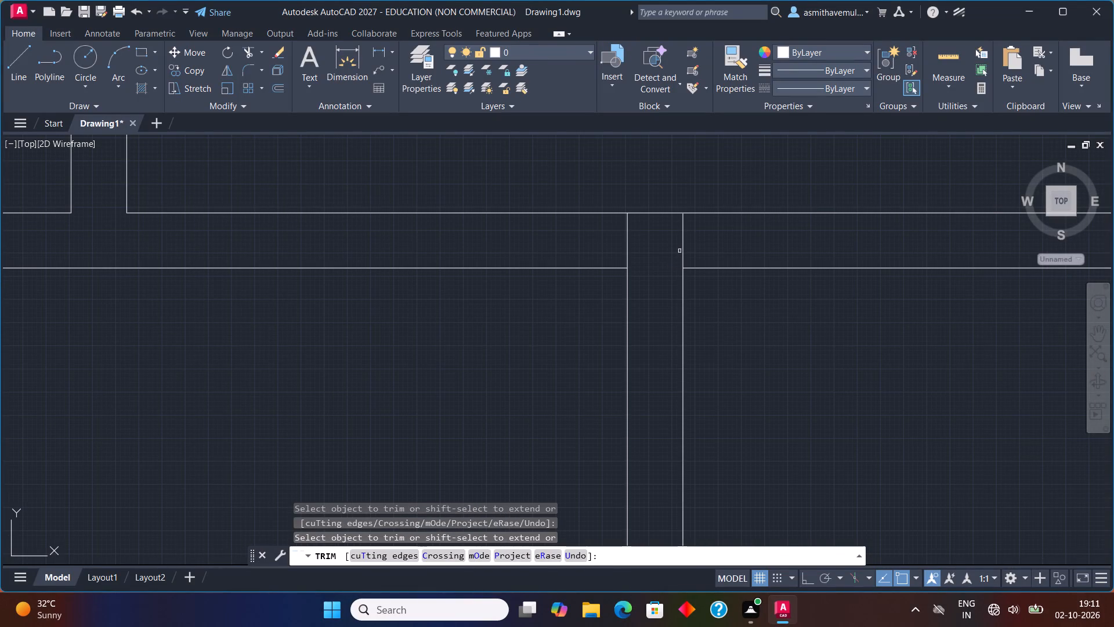
pyautogui.click(682, 247)
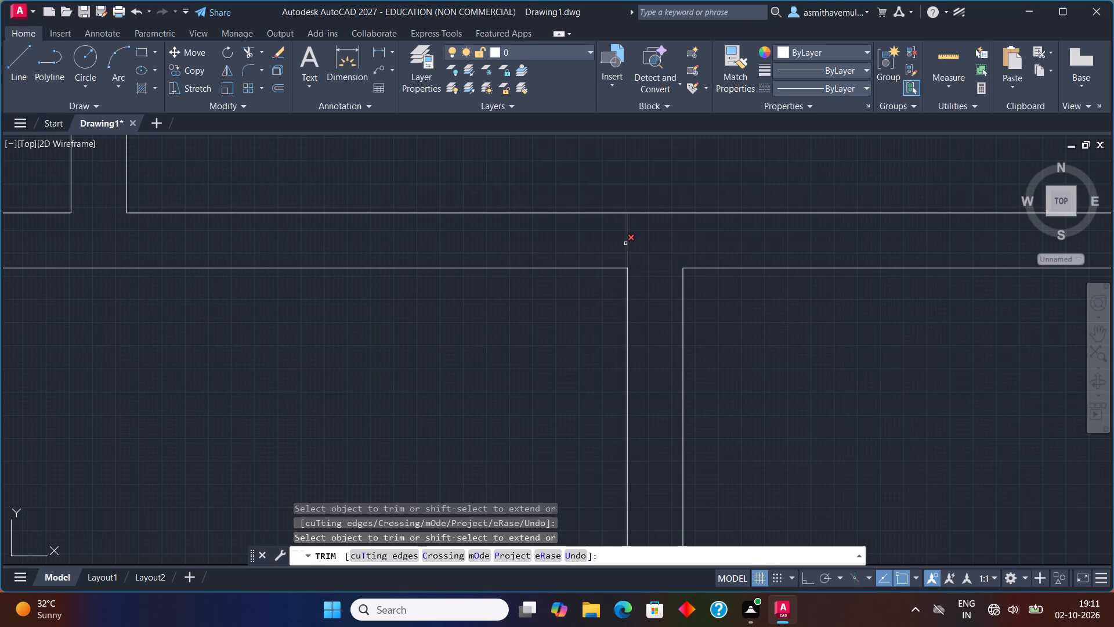
pyautogui.click(625, 244)
# Trim the left exterior wall's inner line between the two lines of the third horizontal partition.
pyautogui.scroll(-4, 675, 241)
pyautogui.moveTo(791, 287); pyautogui.dragTo(698, 284, button='middle')
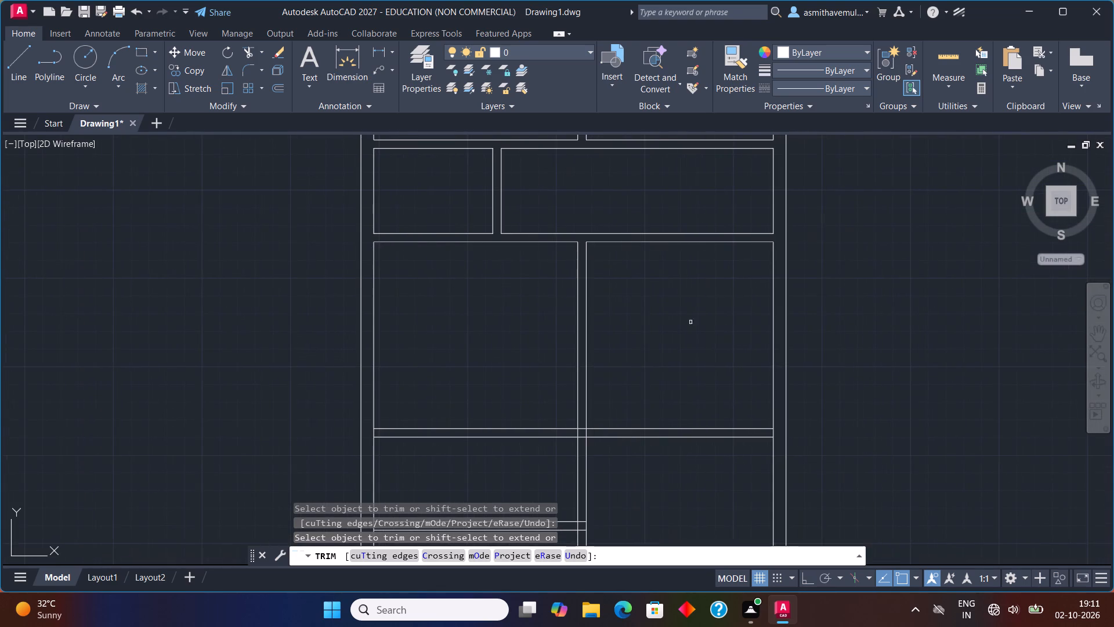
pyautogui.moveTo(638, 463); pyautogui.dragTo(671, 333, button='middle')
pyautogui.scroll(2, 344, 302)
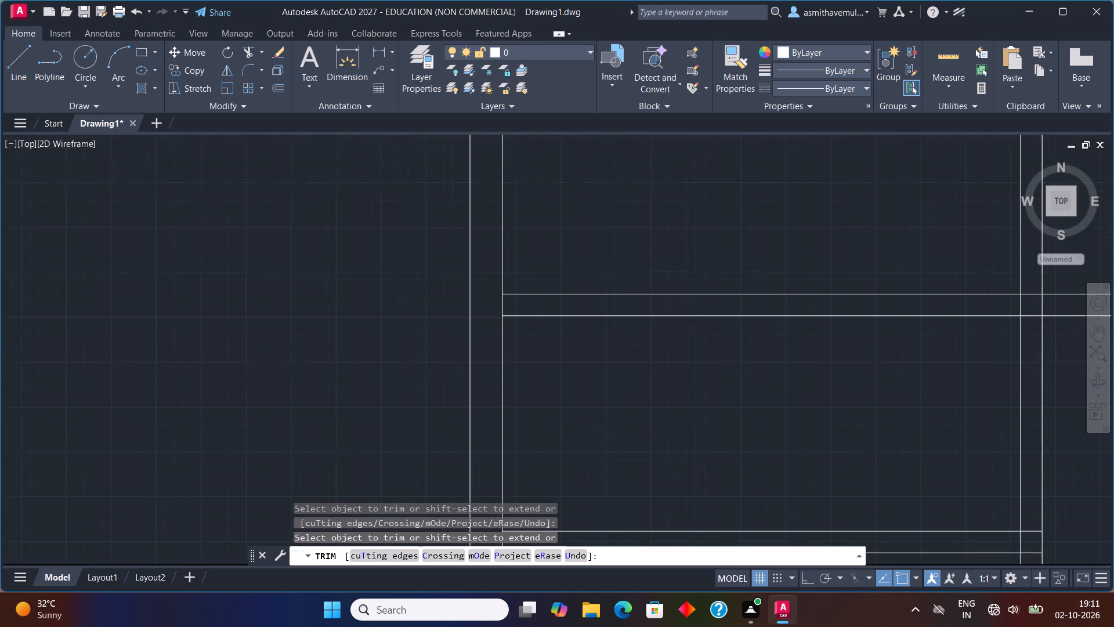
pyautogui.moveTo(486, 305); pyautogui.dragTo(502, 304)
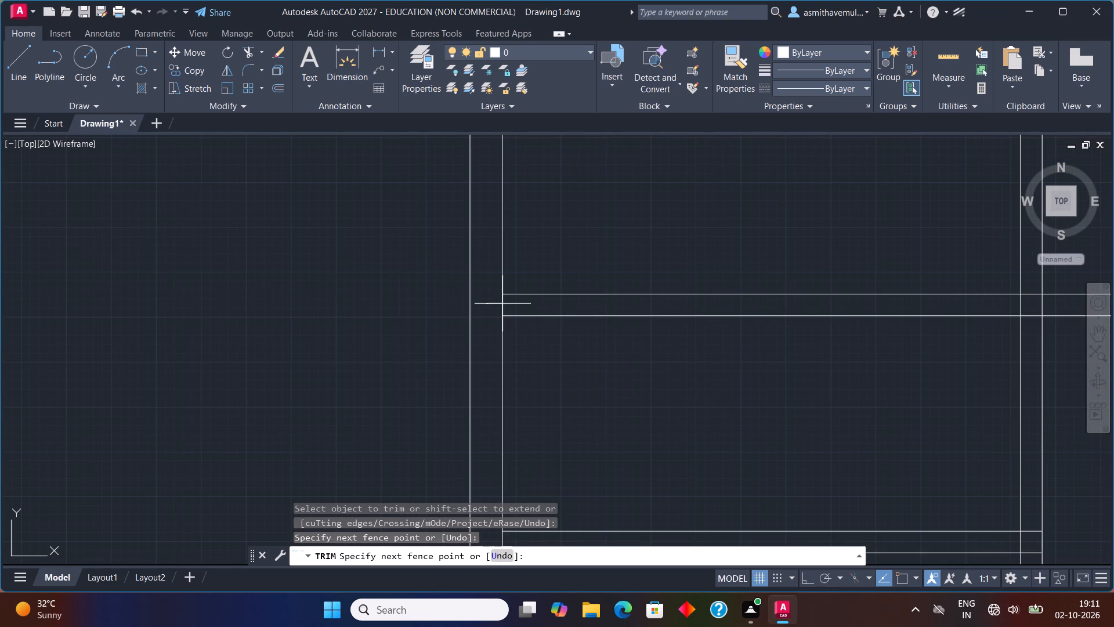
pyautogui.moveTo(502, 304); pyautogui.dragTo(513, 304)
# Trim all four overlapping line segments where the third horizontal partition crosses the central wall.
pyautogui.scroll(-1, 704, 341)
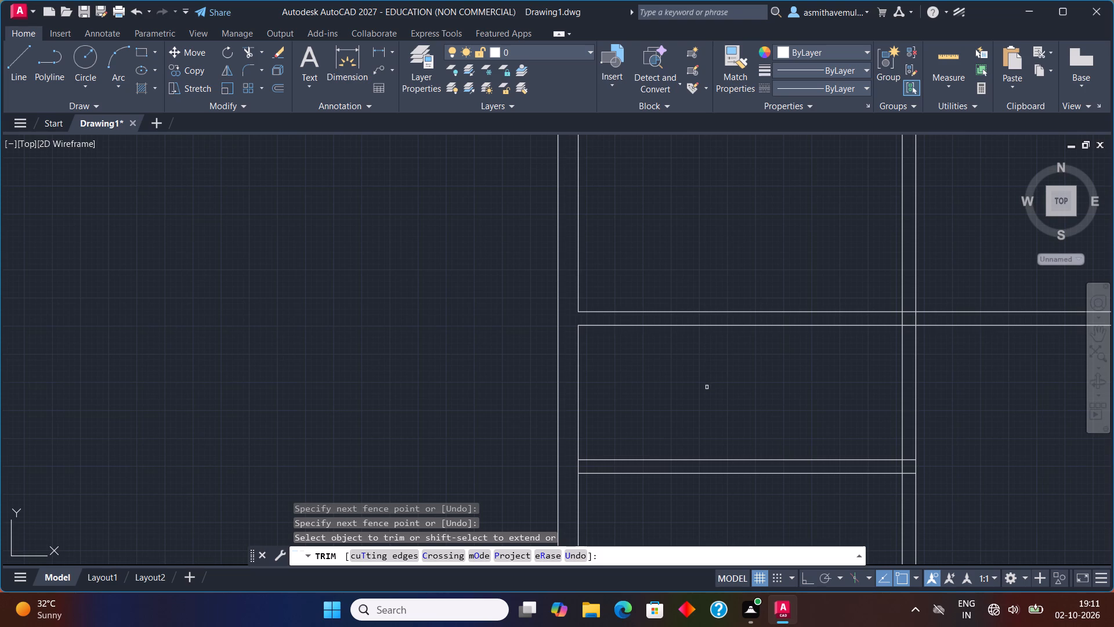
pyautogui.moveTo(720, 452); pyautogui.dragTo(617, 384, button='middle')
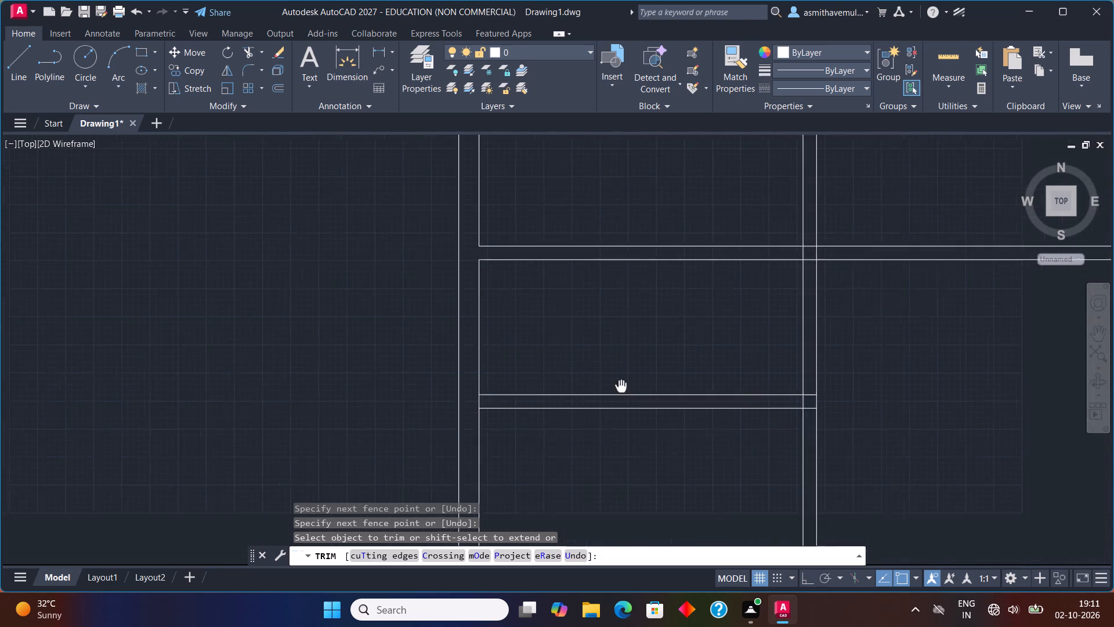
pyautogui.moveTo(617, 384); pyautogui.dragTo(591, 374, button='middle')
pyautogui.scroll(2, 783, 235)
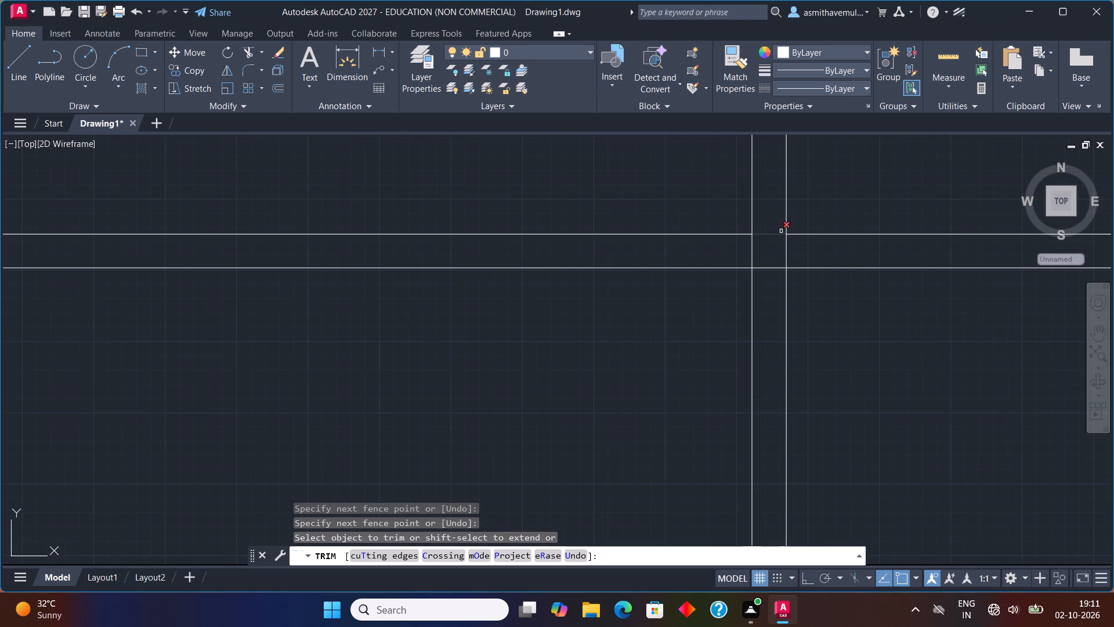
pyautogui.click(774, 235)
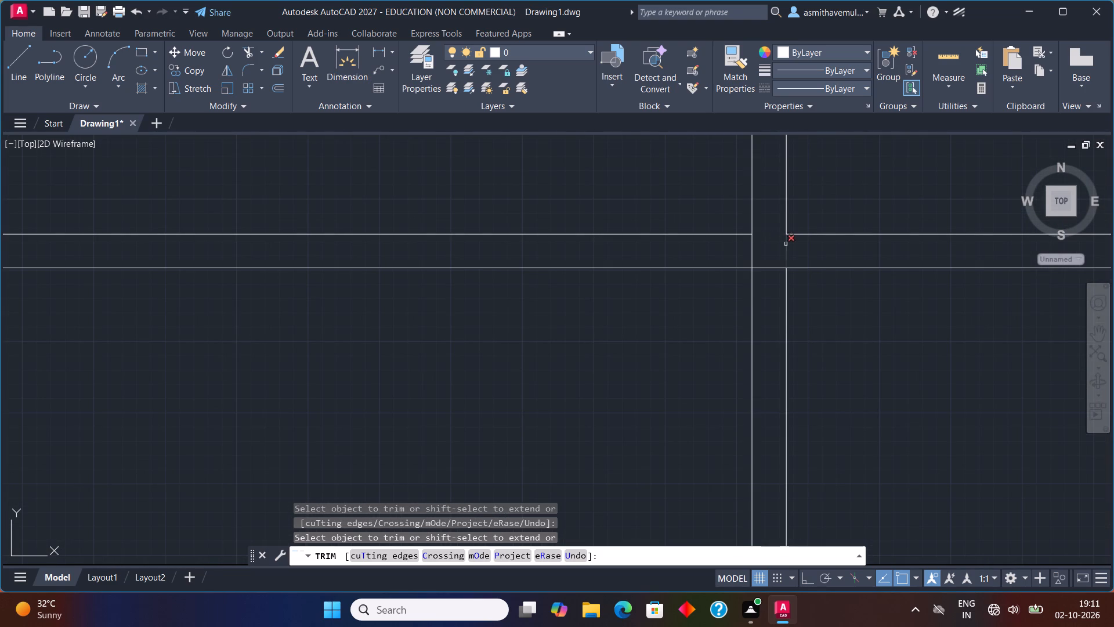
pyautogui.click(786, 244)
pyautogui.click(752, 253)
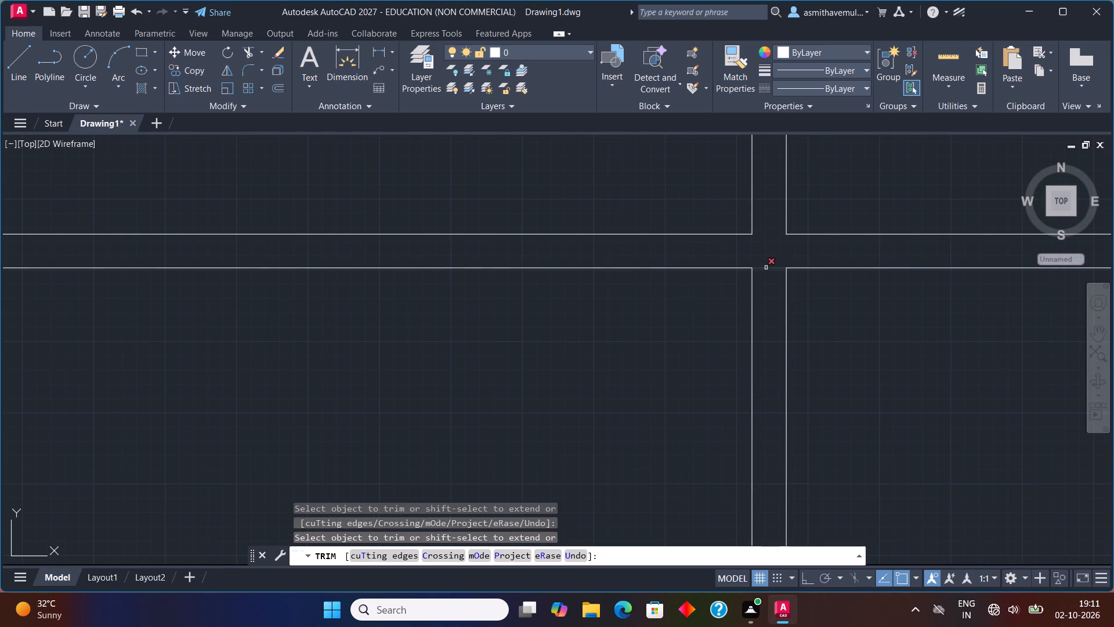
pyautogui.click(766, 268)
# Trim the right exterior wall's inner line between the two lines of the third horizontal partition.
pyautogui.scroll(-2, 784, 282)
pyautogui.moveTo(842, 398); pyautogui.dragTo(683, 362, button='middle')
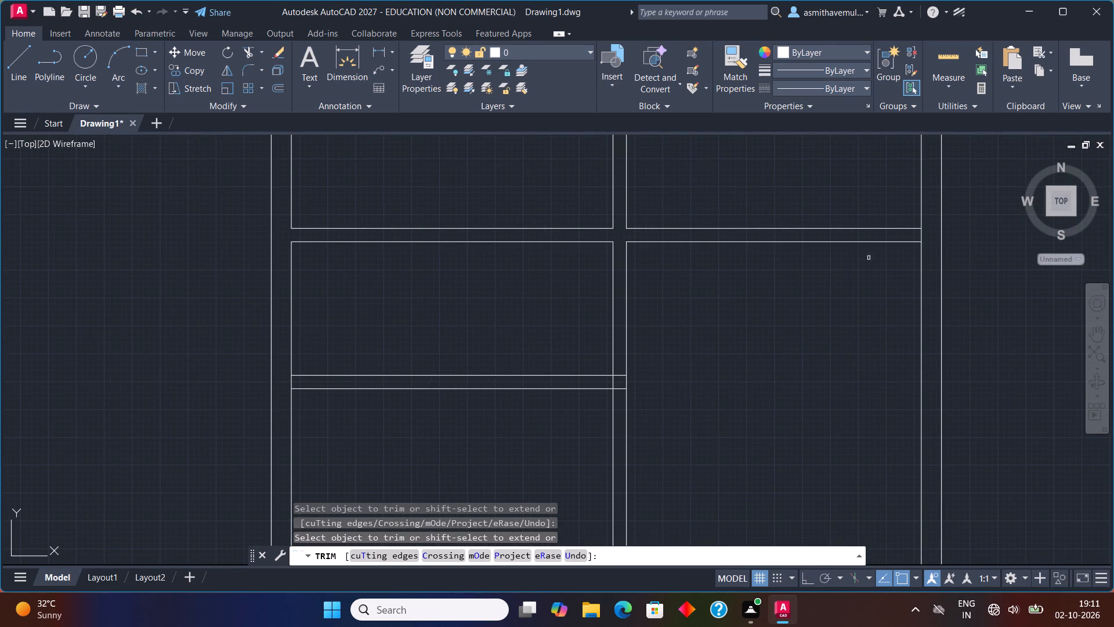
pyautogui.scroll(1, 875, 253)
pyautogui.click(945, 226)
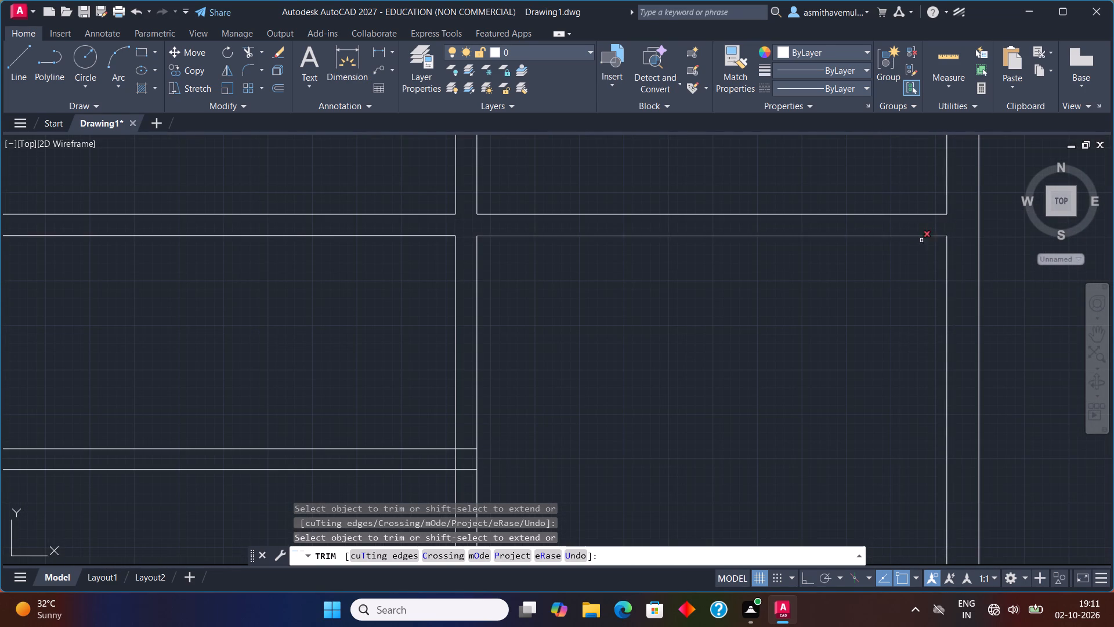
# Trim the overlapping lines where the fourth horizontal partition meets the central wall and the left exterior wall.
pyautogui.scroll(-1, 888, 269)
pyautogui.moveTo(744, 442); pyautogui.dragTo(791, 318, button='middle')
pyautogui.scroll(1, 675, 265)
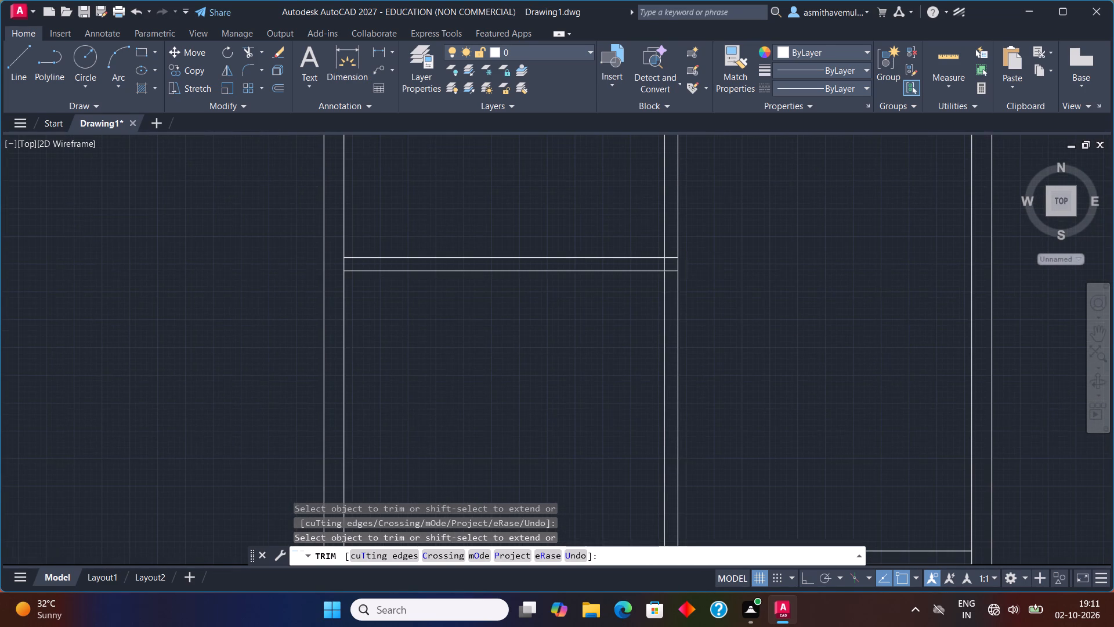
pyautogui.scroll(1, 675, 264)
pyautogui.click(666, 250)
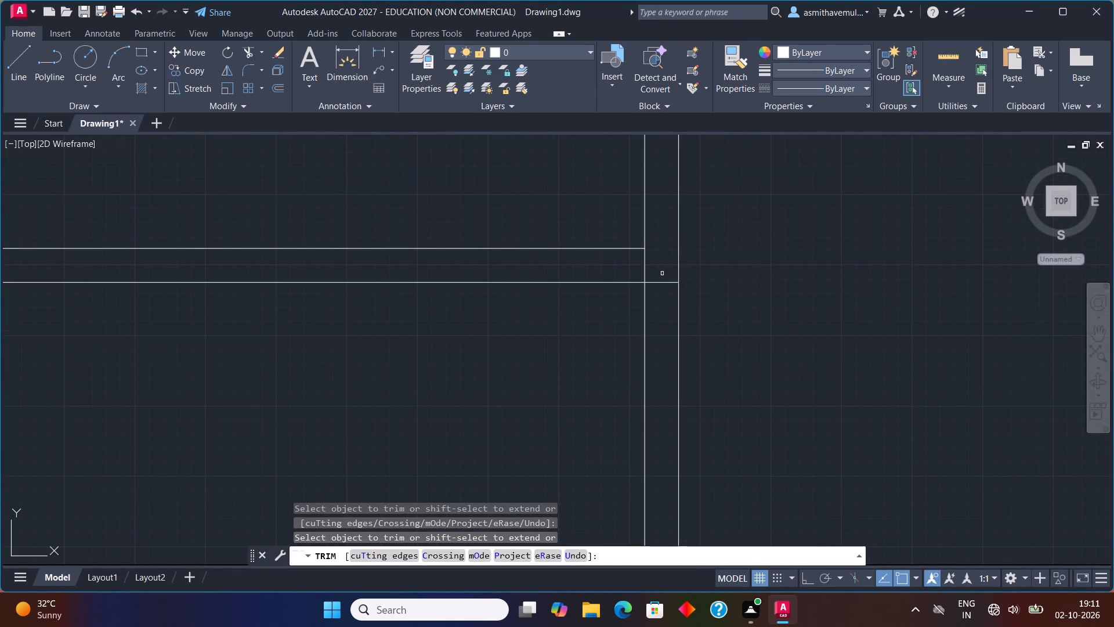
pyautogui.click(662, 280)
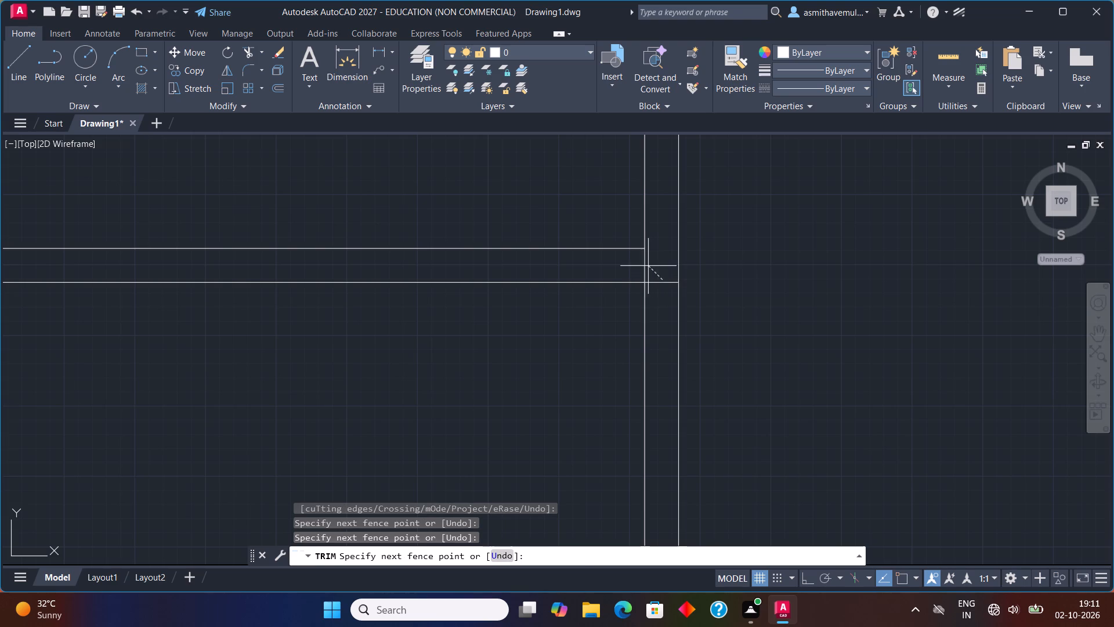
pyautogui.click(646, 265)
pyautogui.moveTo(657, 269); pyautogui.dragTo(658, 300)
pyautogui.moveTo(655, 272); pyautogui.dragTo(648, 270)
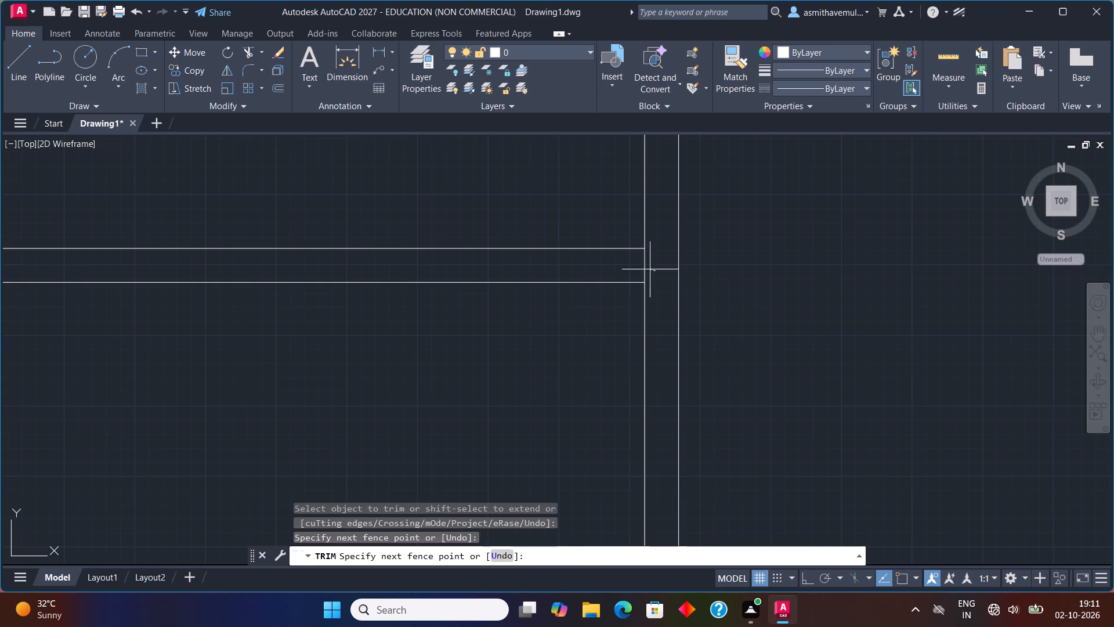
pyautogui.moveTo(648, 270); pyautogui.dragTo(619, 270)
pyautogui.scroll(-1, 619, 270)
pyautogui.moveTo(599, 280); pyautogui.dragTo(843, 302, button='middle')
pyautogui.scroll(1, 312, 305)
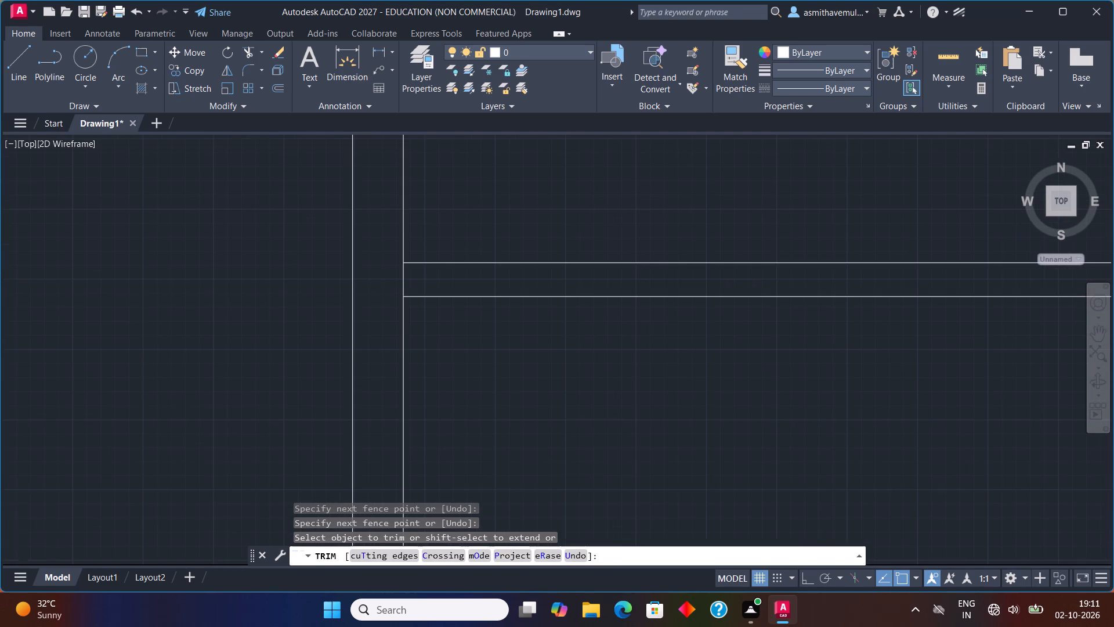
pyautogui.moveTo(377, 289); pyautogui.dragTo(489, 287)
# Trim the overlapping inner wall lines at the plan's bottom-left exterior corner.
pyautogui.scroll(-2, 533, 298)
pyautogui.moveTo(725, 423); pyautogui.dragTo(723, 417, button='middle')
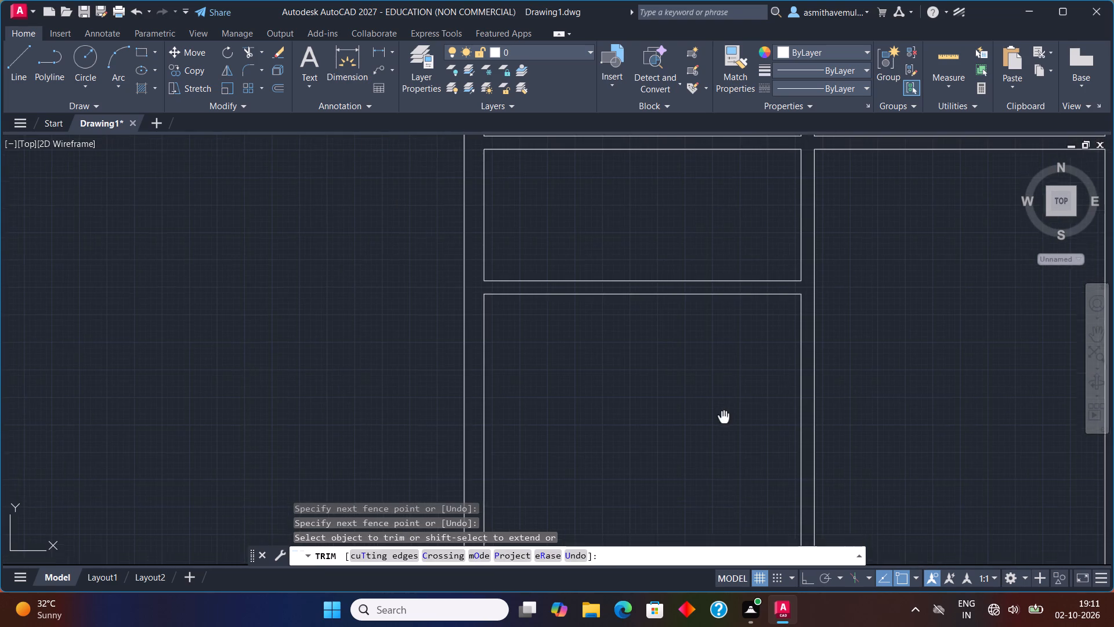
pyautogui.moveTo(723, 417); pyautogui.dragTo(509, 257, button='middle')
pyautogui.scroll(-1, 580, 406)
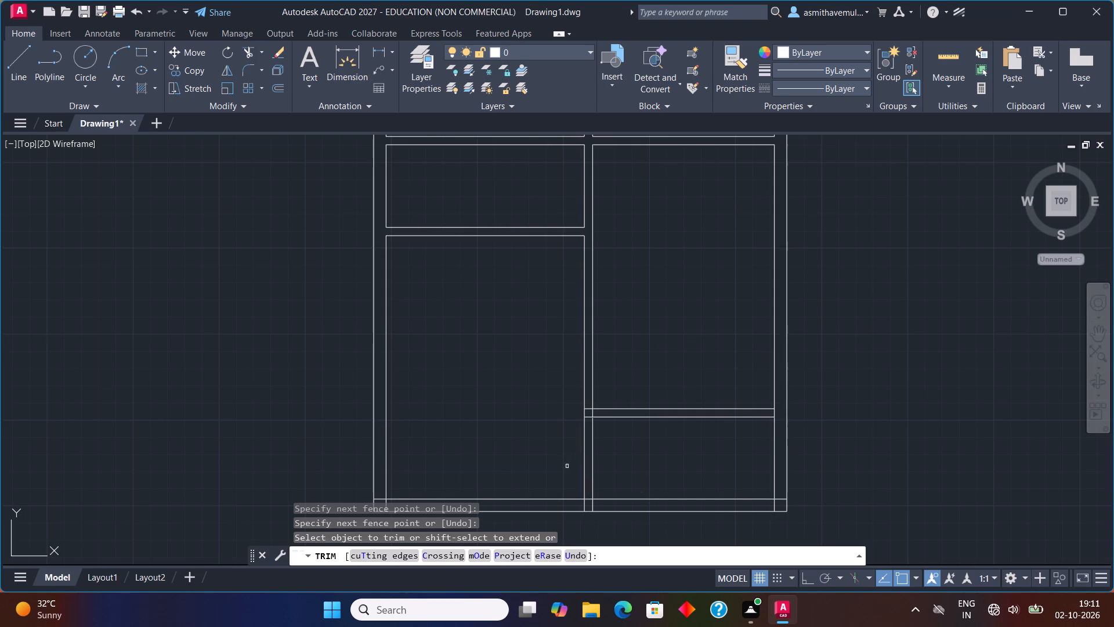
pyautogui.moveTo(566, 467); pyautogui.dragTo(590, 335, button='middle')
pyautogui.scroll(2, 356, 381)
pyautogui.moveTo(463, 337); pyautogui.dragTo(464, 346)
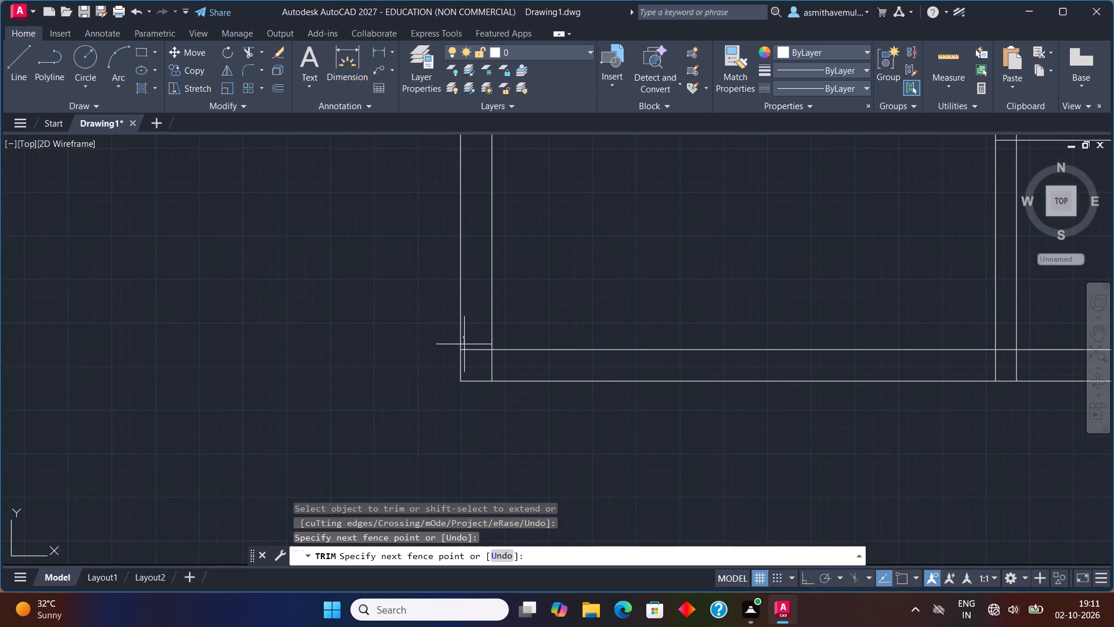
pyautogui.moveTo(464, 346); pyautogui.dragTo(517, 372)
# Trim the overlapping lines where the central wall meets the bottom exterior wall.
pyautogui.scroll(-1, 767, 368)
pyautogui.moveTo(795, 370); pyautogui.dragTo(790, 369, button='middle')
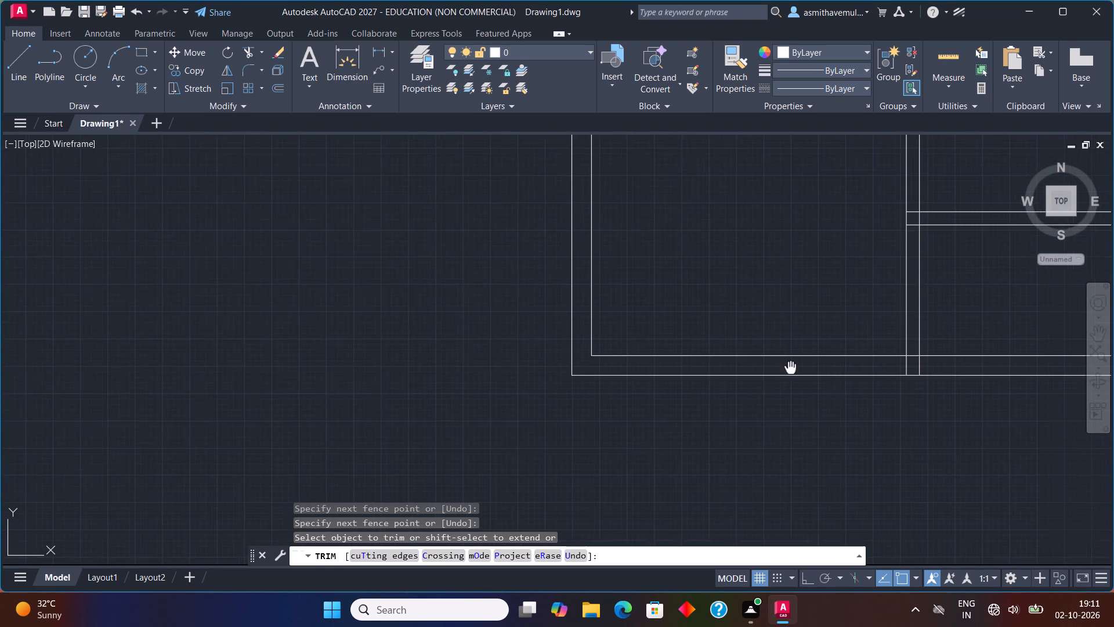
pyautogui.moveTo(790, 369); pyautogui.dragTo(518, 368, button='middle')
pyautogui.scroll(1, 681, 368)
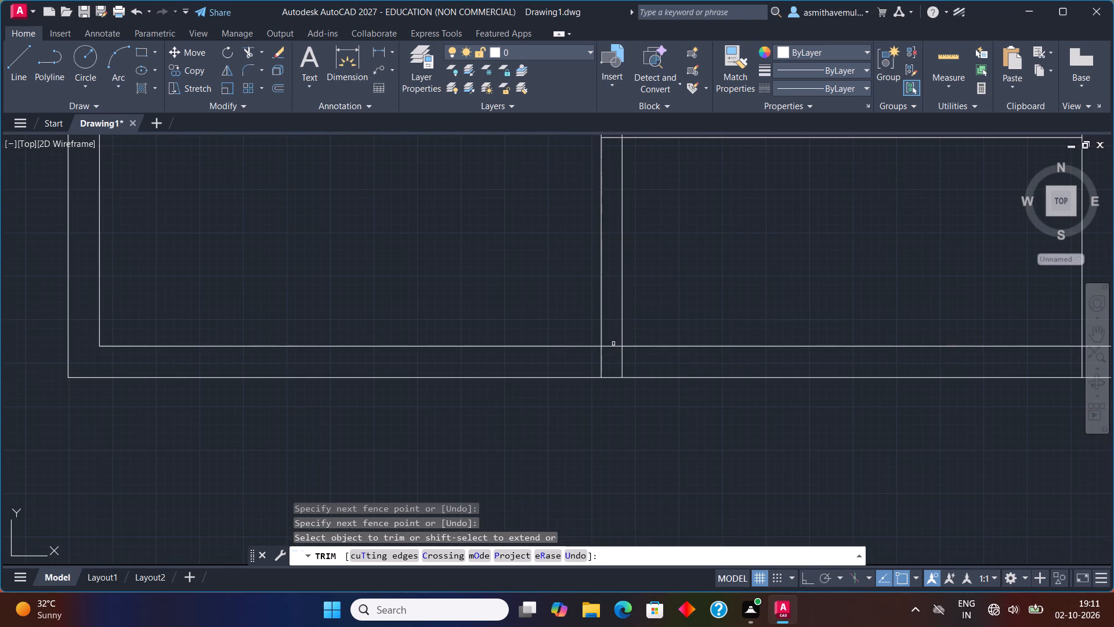
pyautogui.click(613, 346)
pyautogui.click(622, 356)
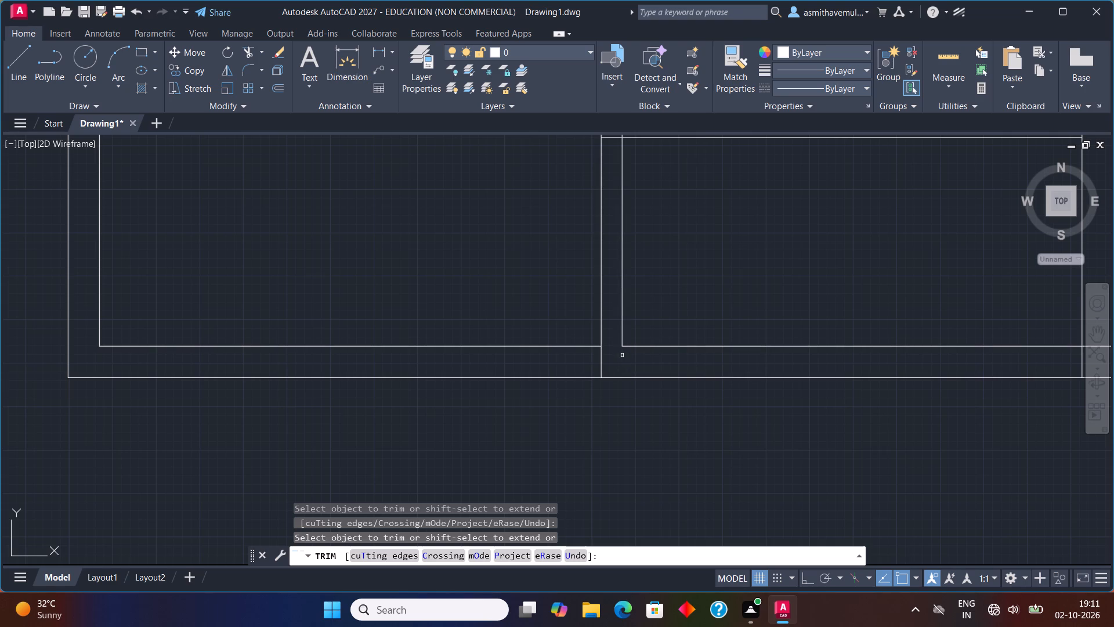
pyautogui.click(601, 366)
# Trim the overlapping lines where the lowest horizontal partition meets the central wall and the right exterior wall.
pyautogui.moveTo(709, 283); pyautogui.dragTo(631, 437, button='middle')
pyautogui.scroll(2, 517, 269)
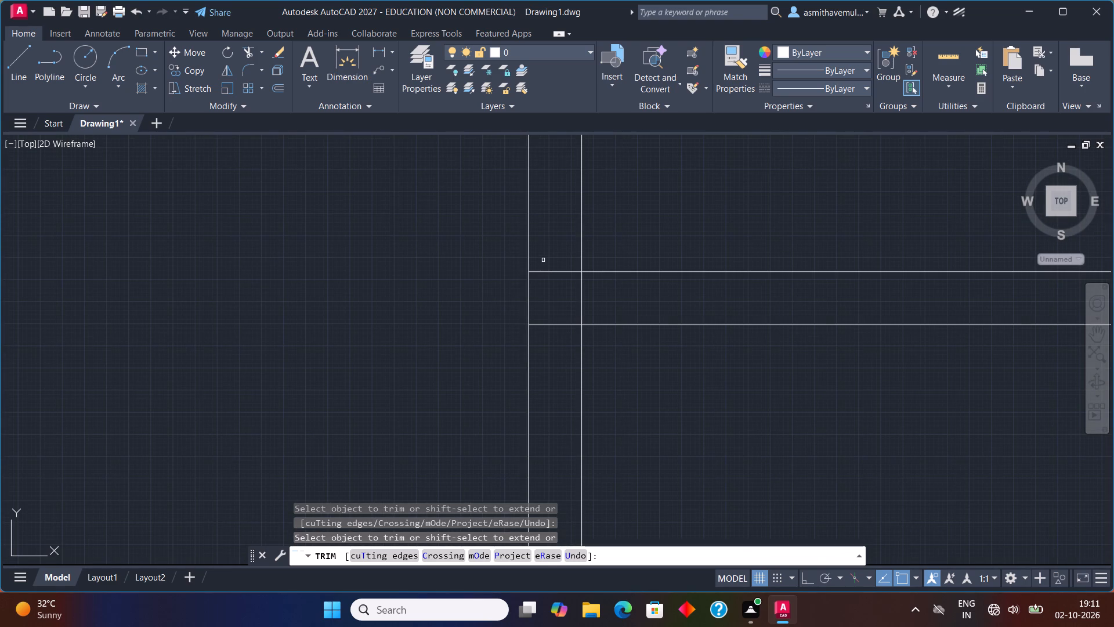
pyautogui.moveTo(544, 261); pyautogui.dragTo(544, 282)
pyautogui.moveTo(560, 292); pyautogui.dragTo(606, 297)
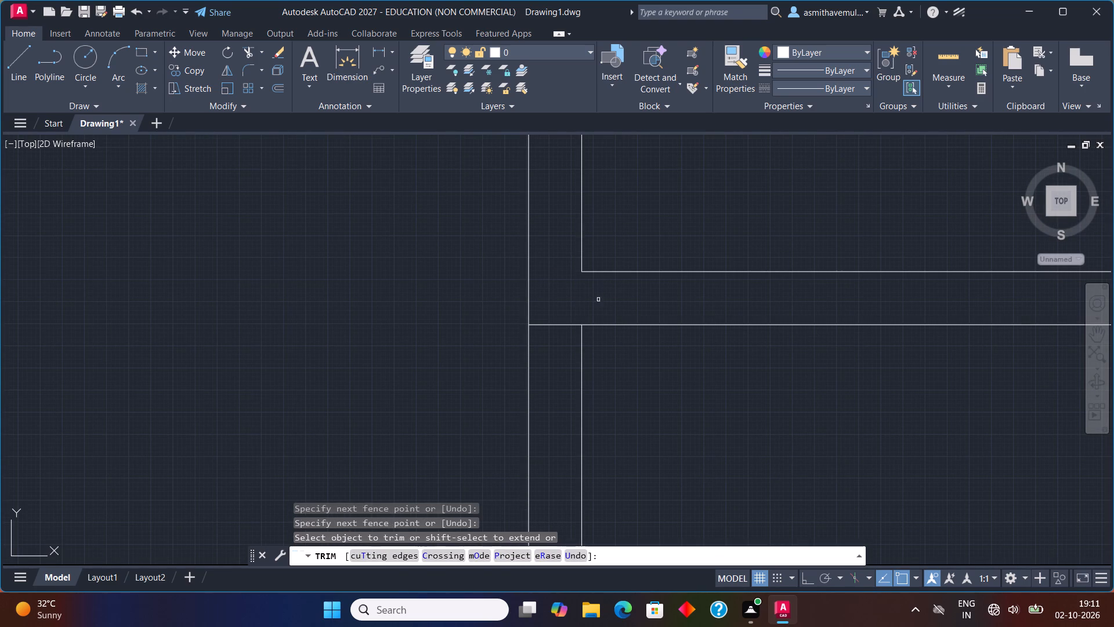
pyautogui.moveTo(577, 316); pyautogui.dragTo(557, 350)
pyautogui.scroll(-1, 617, 347)
pyautogui.moveTo(868, 401); pyautogui.dragTo(866, 400, button='middle')
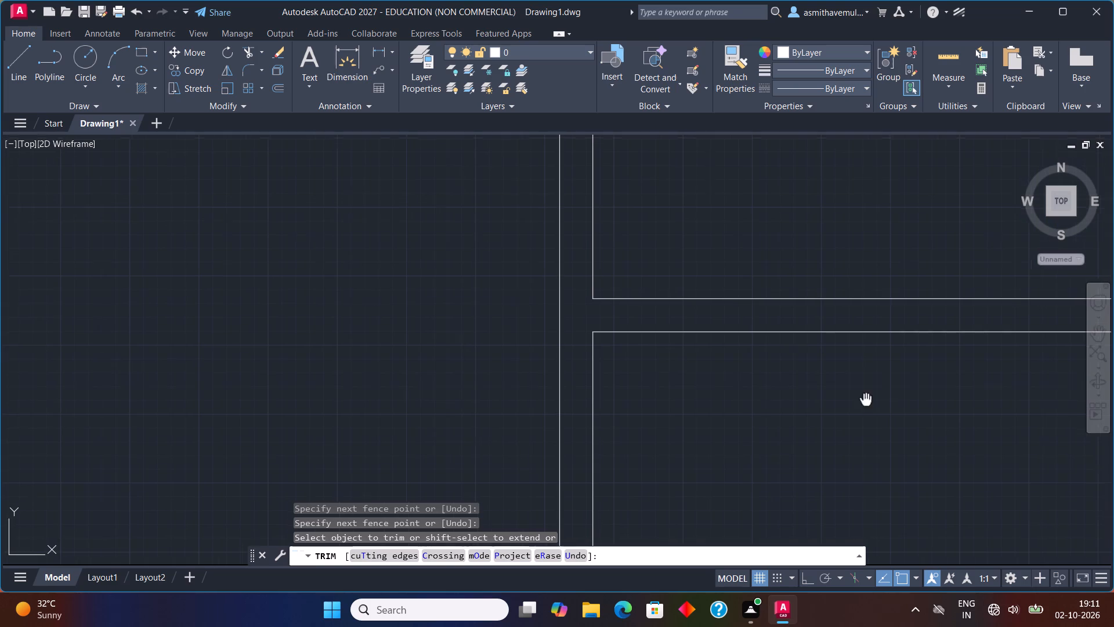
pyautogui.moveTo(866, 400); pyautogui.dragTo(400, 358, button='middle')
pyautogui.moveTo(871, 277); pyautogui.dragTo(787, 278)
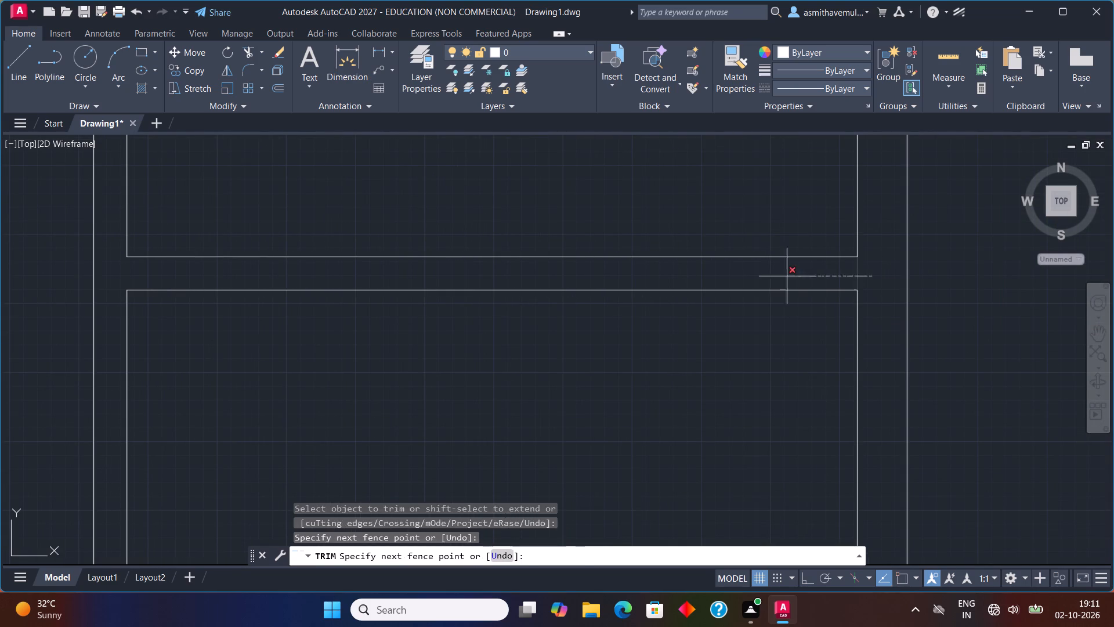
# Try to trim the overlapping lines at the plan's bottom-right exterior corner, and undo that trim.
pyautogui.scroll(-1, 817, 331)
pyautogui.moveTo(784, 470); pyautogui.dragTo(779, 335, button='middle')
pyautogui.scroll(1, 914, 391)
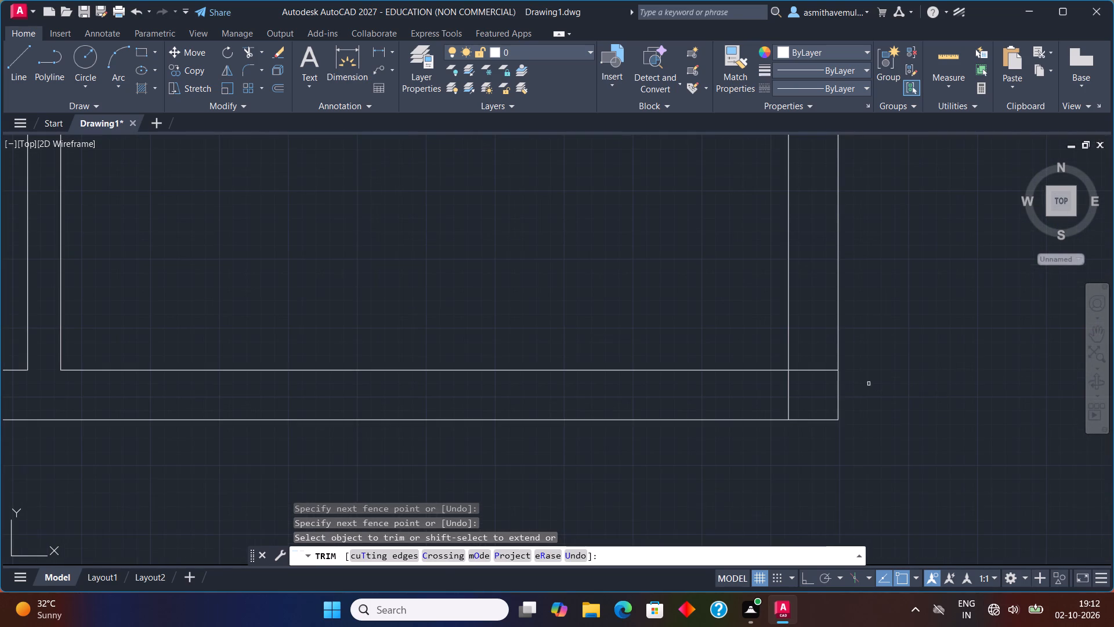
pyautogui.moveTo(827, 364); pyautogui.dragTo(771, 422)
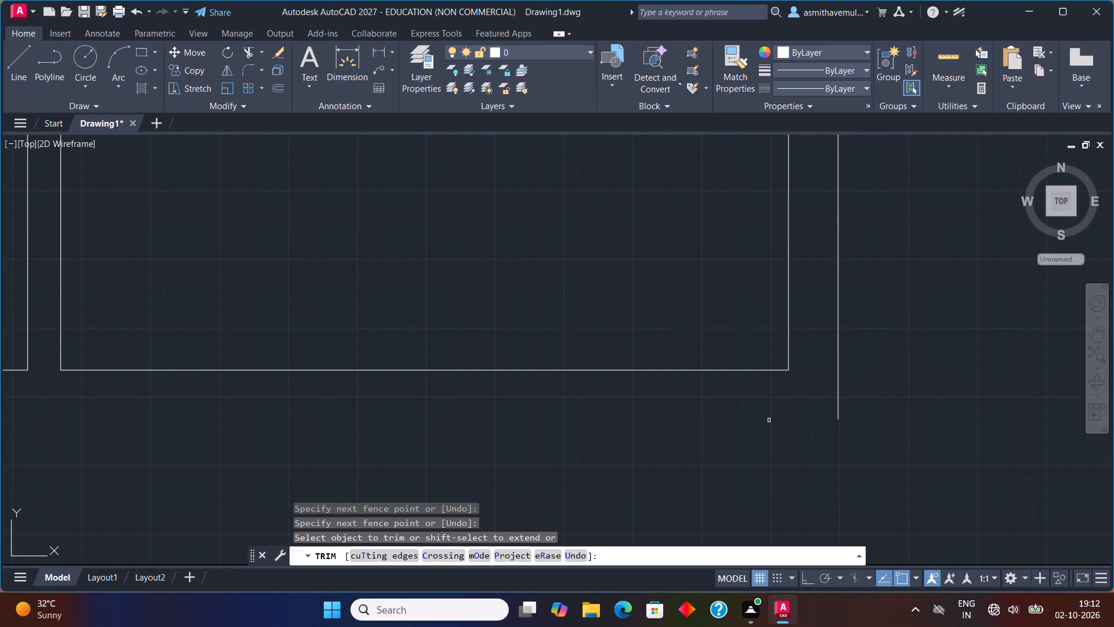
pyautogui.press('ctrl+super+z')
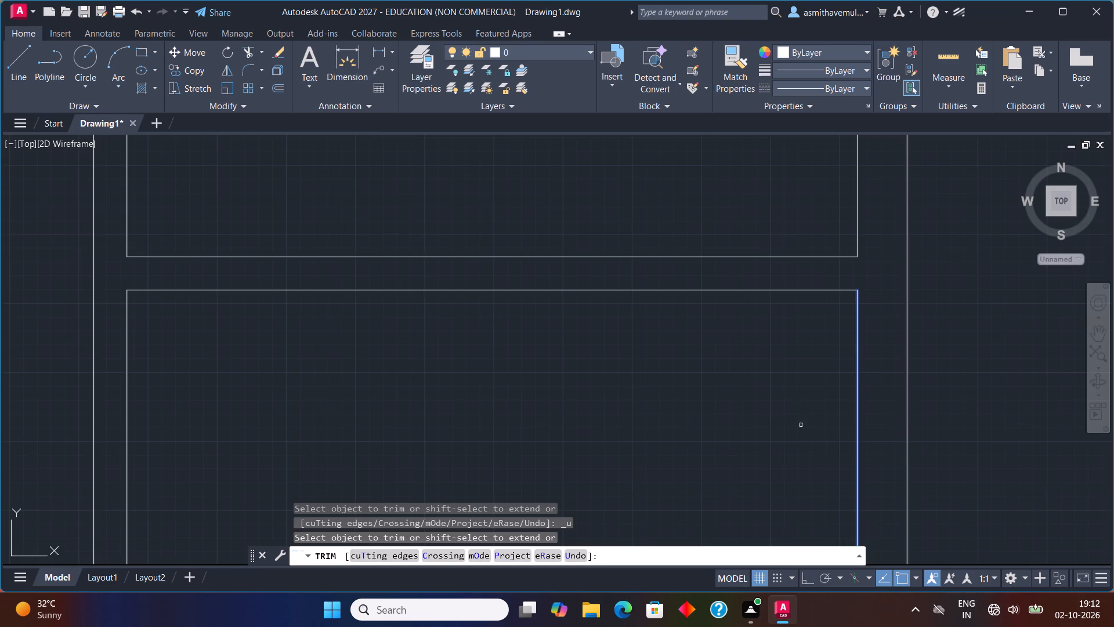
# Trim the overhanging ends of the inner wall lines at the bottom-right exterior corner, keeping the outer wall lines.
pyautogui.scroll(-2, 801, 426)
pyautogui.moveTo(801, 466); pyautogui.dragTo(772, 369, button='middle')
pyautogui.scroll(1, 797, 428)
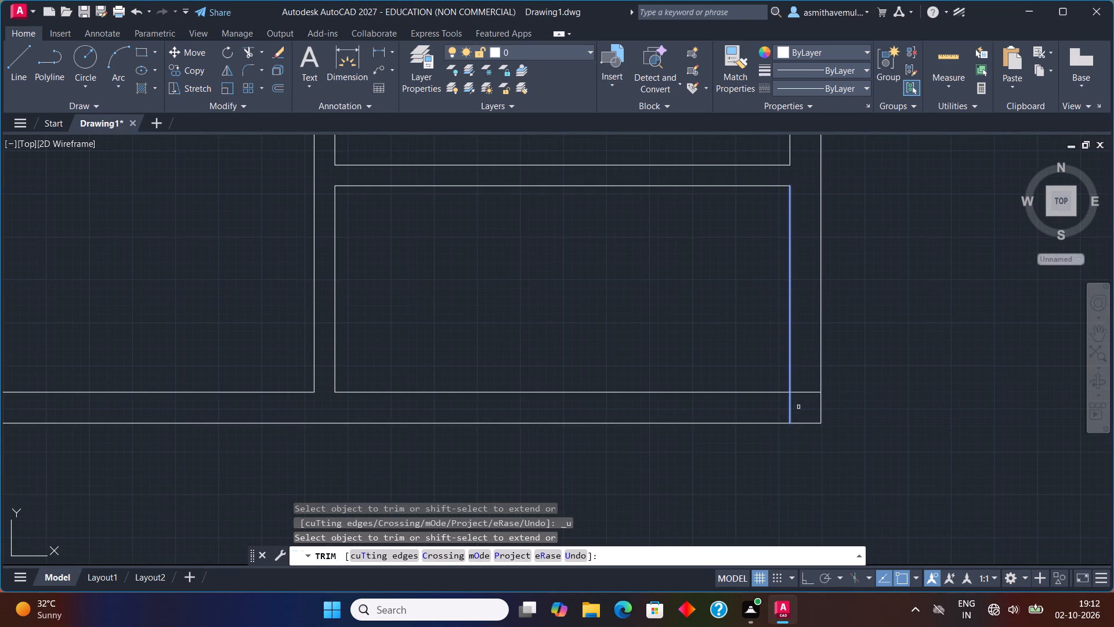
pyautogui.click(806, 388)
pyautogui.click(806, 395)
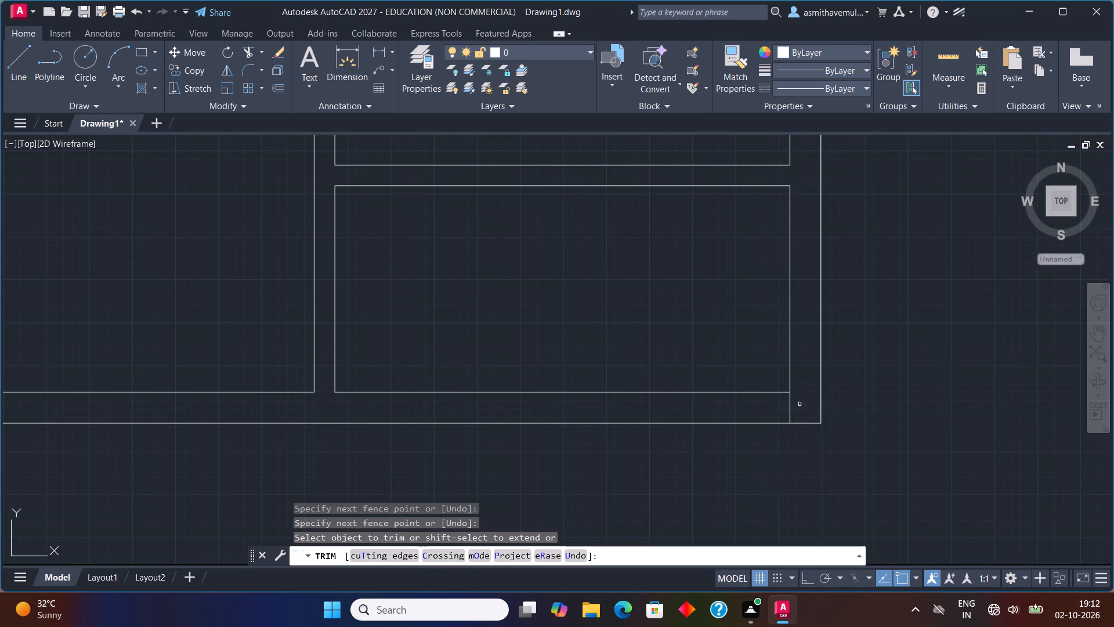
pyautogui.moveTo(799, 405); pyautogui.dragTo(785, 410)
pyautogui.click(785, 410)
pyautogui.click(735, 416)
# End trimming and examine the whole floor plan for clean wall junctions.
pyautogui.scroll(-2, 736, 333)
pyautogui.moveTo(735, 332); pyautogui.dragTo(751, 456, button='middle')
pyautogui.scroll(-1, 721, 345)
pyautogui.moveTo(694, 288); pyautogui.dragTo(667, 401, button='middle')
pyautogui.moveTo(771, 348); pyautogui.dragTo(719, 471, button='middle')
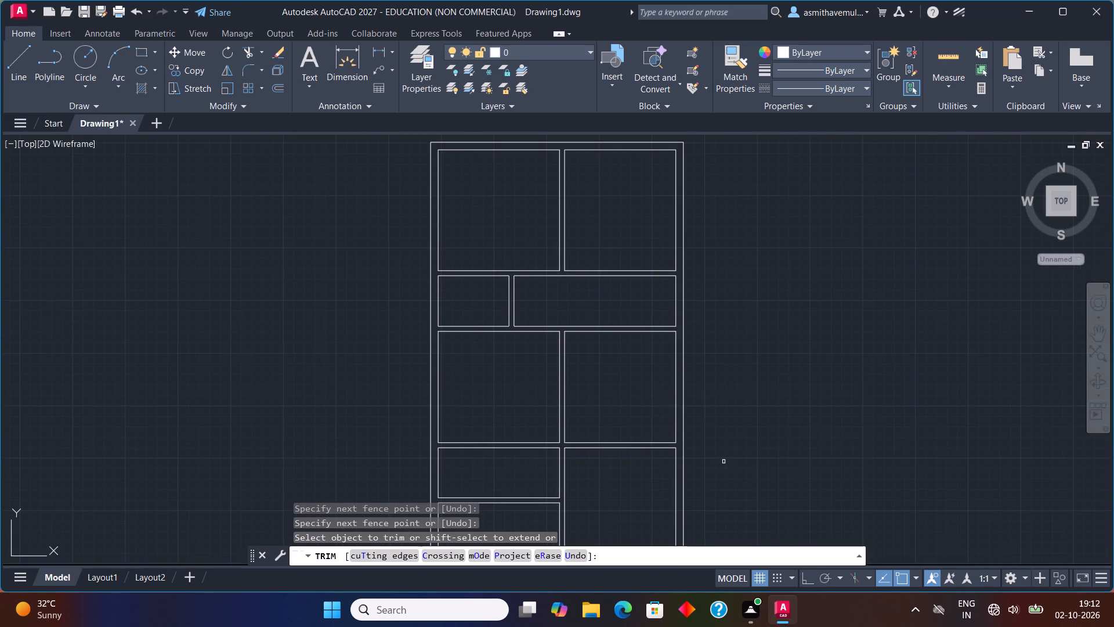
pyautogui.press('Escape')
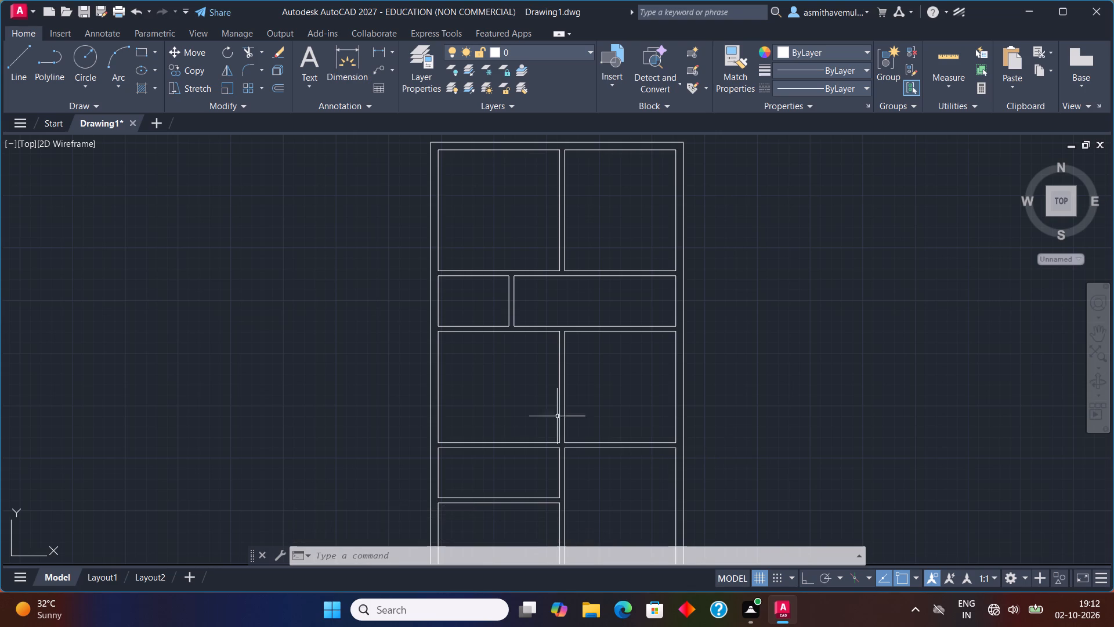
pyautogui.scroll(-1, 495, 398)
pyautogui.moveTo(536, 415); pyautogui.dragTo(538, 381, button='middle')
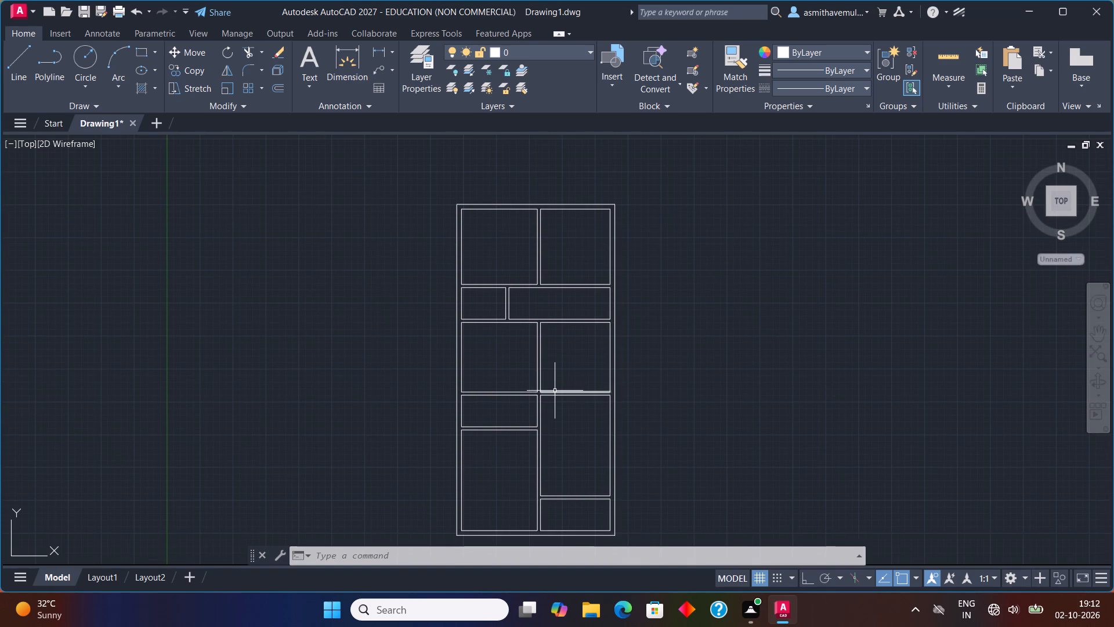
pyautogui.scroll(1, 555, 391)
pyautogui.moveTo(545, 394); pyautogui.dragTo(554, 383, button='middle')
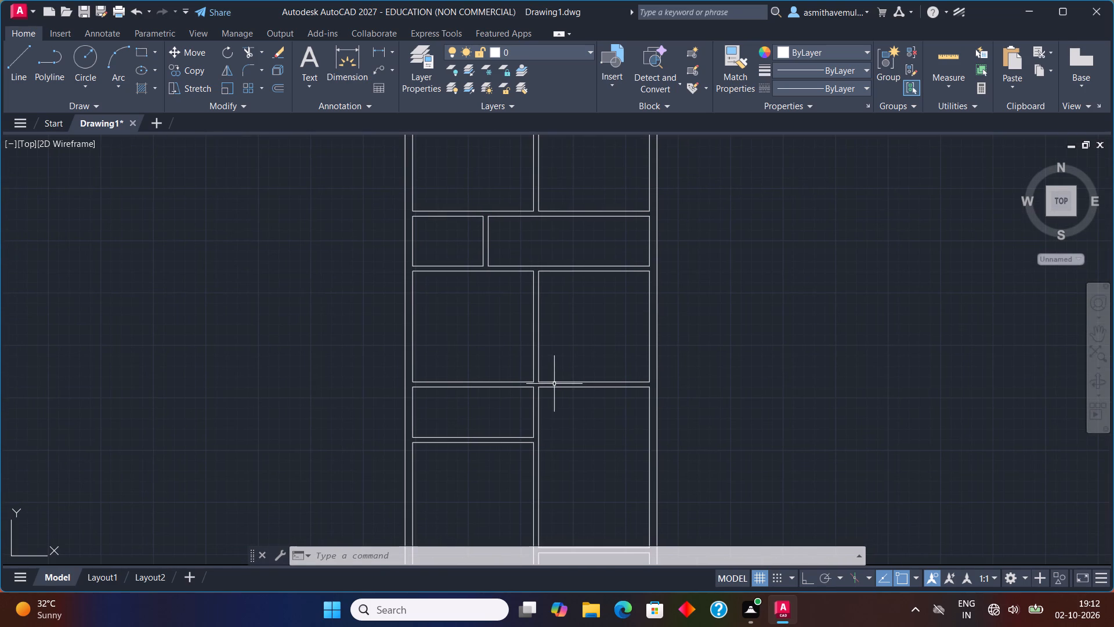
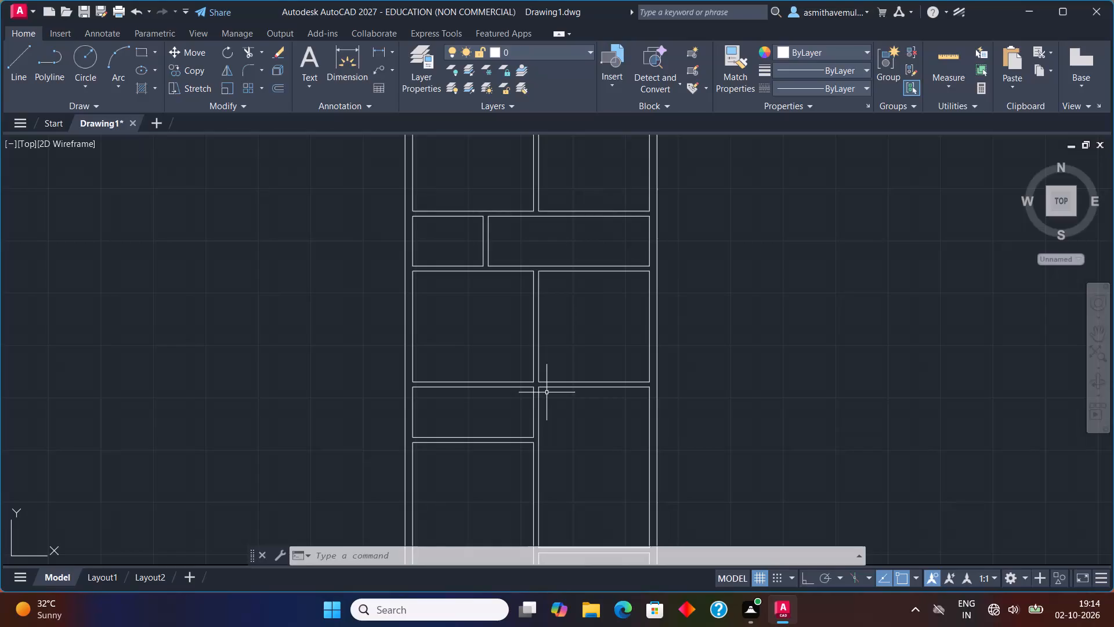
# Draw a vertical jamb line across the horizontal wall below the upper-left room, starting 3" left of the room's lower-right corner, with Ortho on.
pyautogui.scroll(1, 519, 288)
pyautogui.moveTo(518, 287); pyautogui.dragTo(516, 333, button='middle')
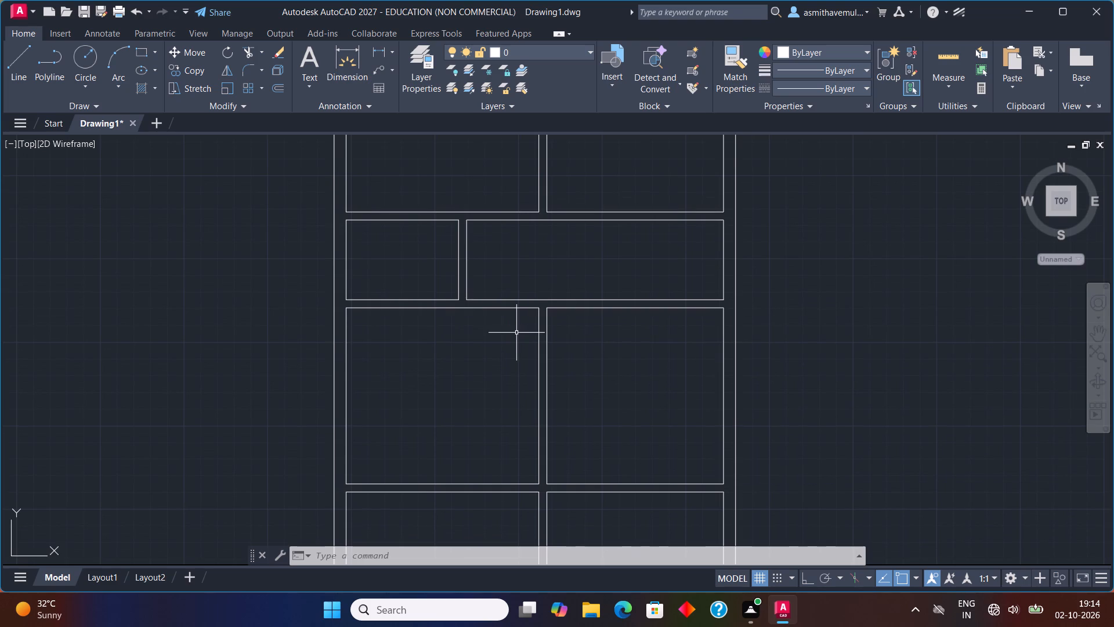
pyautogui.scroll(-1, 530, 305)
pyautogui.moveTo(530, 299); pyautogui.dragTo(504, 349, button='middle')
pyautogui.scroll(2, 505, 313)
pyautogui.moveTo(502, 302); pyautogui.dragTo(489, 348, button='middle')
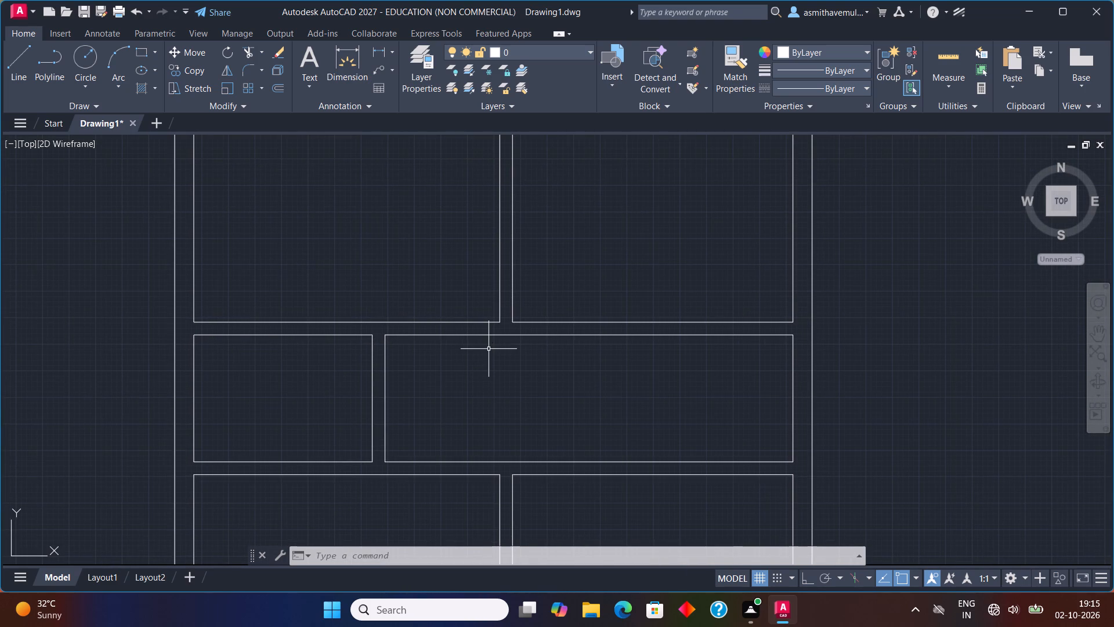
pyautogui.press('l')
pyautogui.press('Return')
pyautogui.write('FROM')
pyautogui.press('Return')
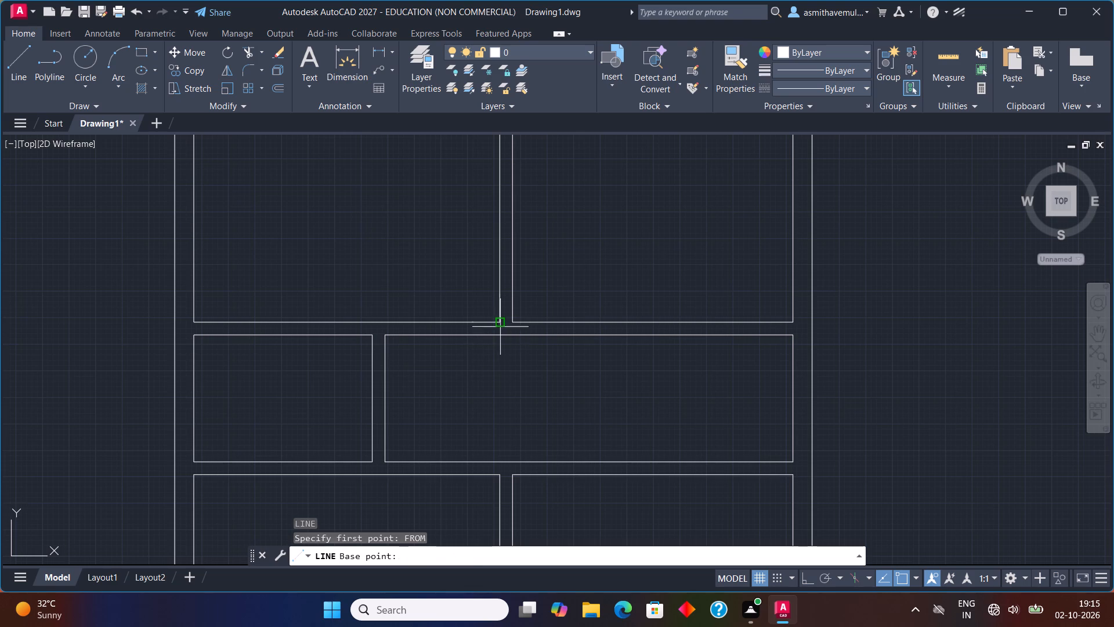
pyautogui.click(498, 325)
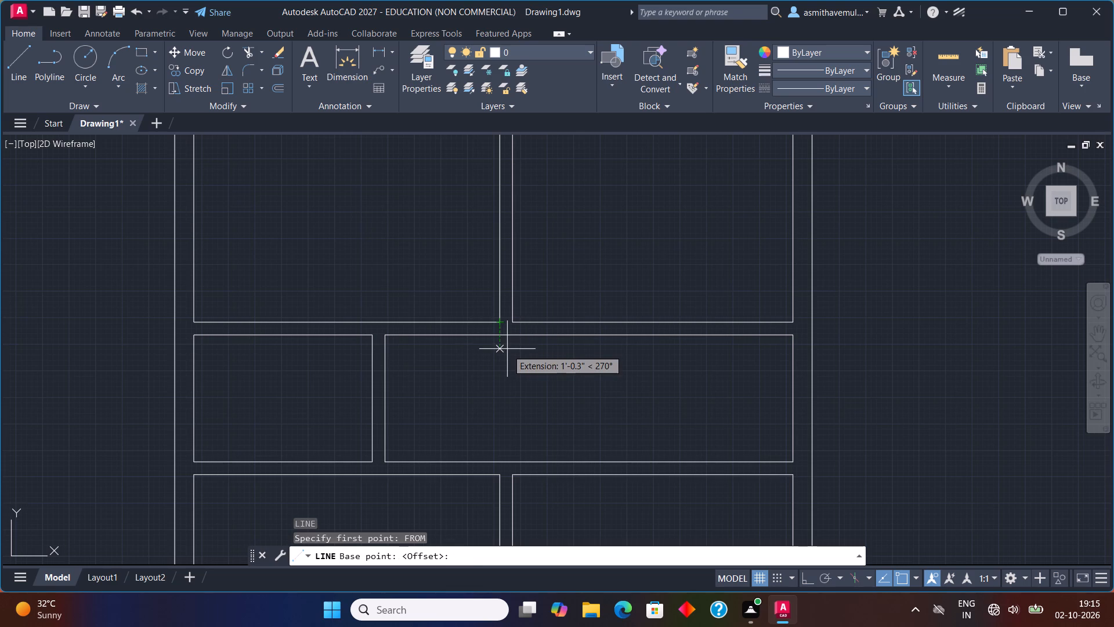
pyautogui.hotkey('shift', '@')
pyautogui.write('-3')
pyautogui.hotkey('shift', '"')
pyautogui.write(',0')
pyautogui.press('Return')
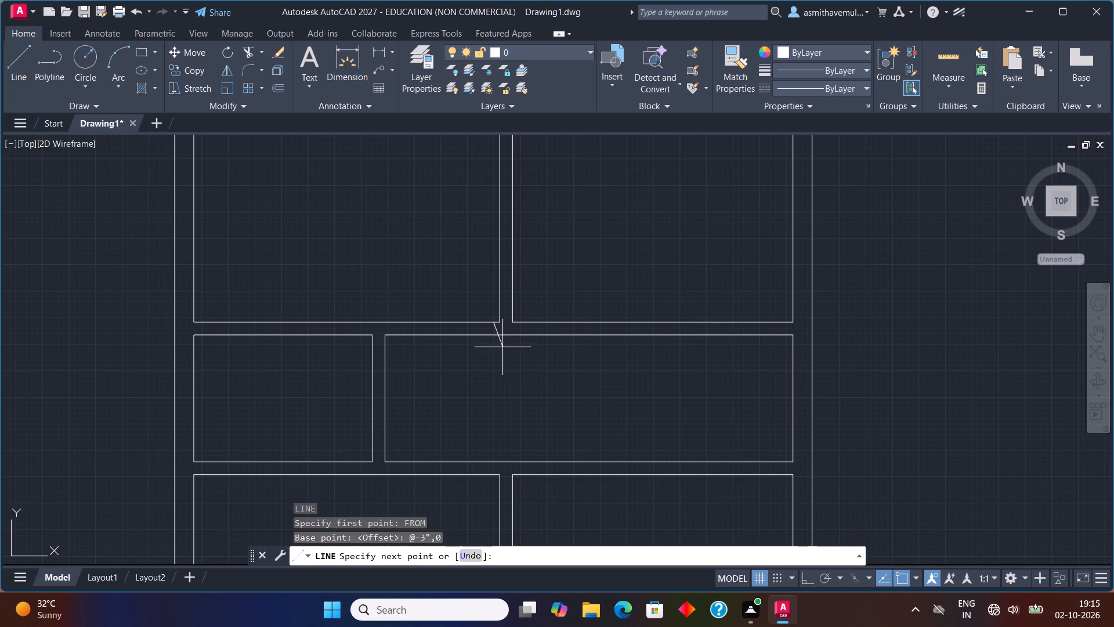
pyautogui.press('F8')
pyautogui.scroll(1, 500, 352)
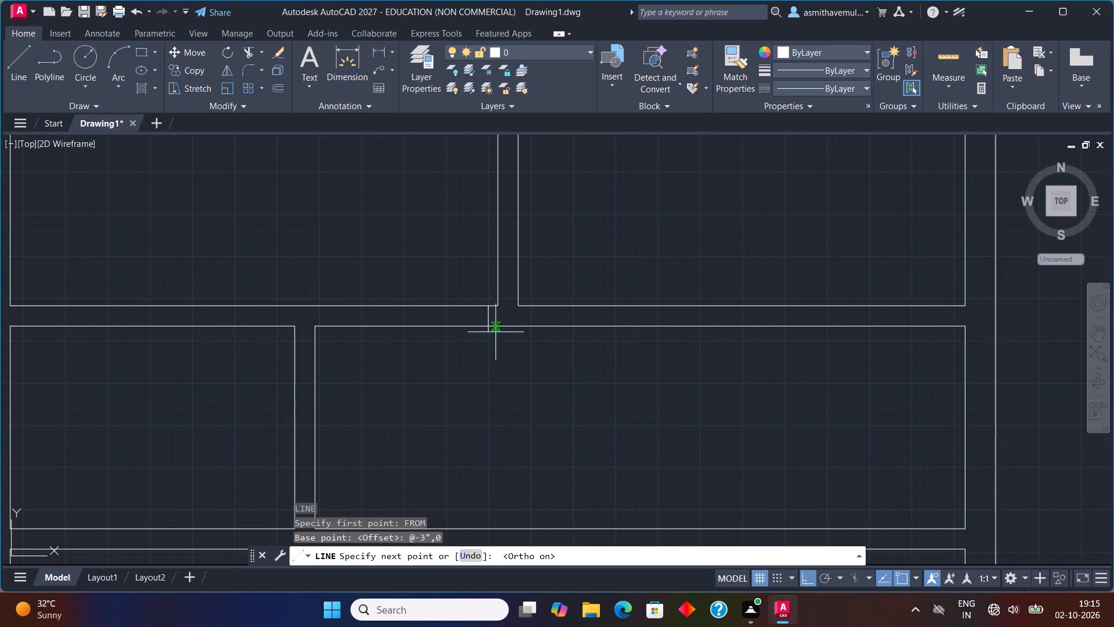
pyautogui.click(488, 322)
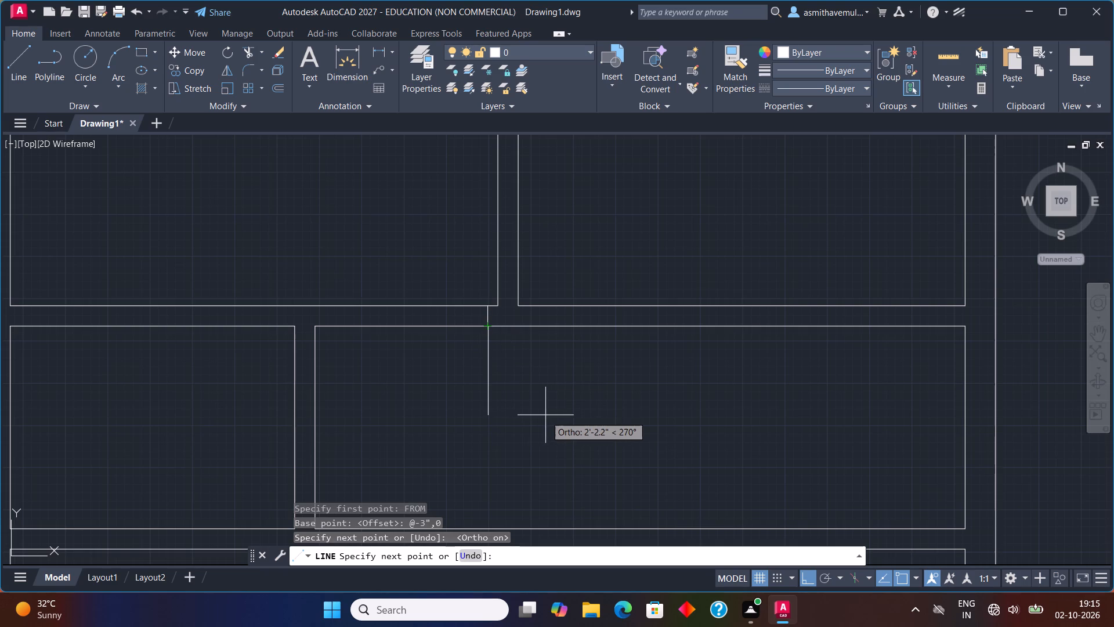
pyautogui.press('Escape')
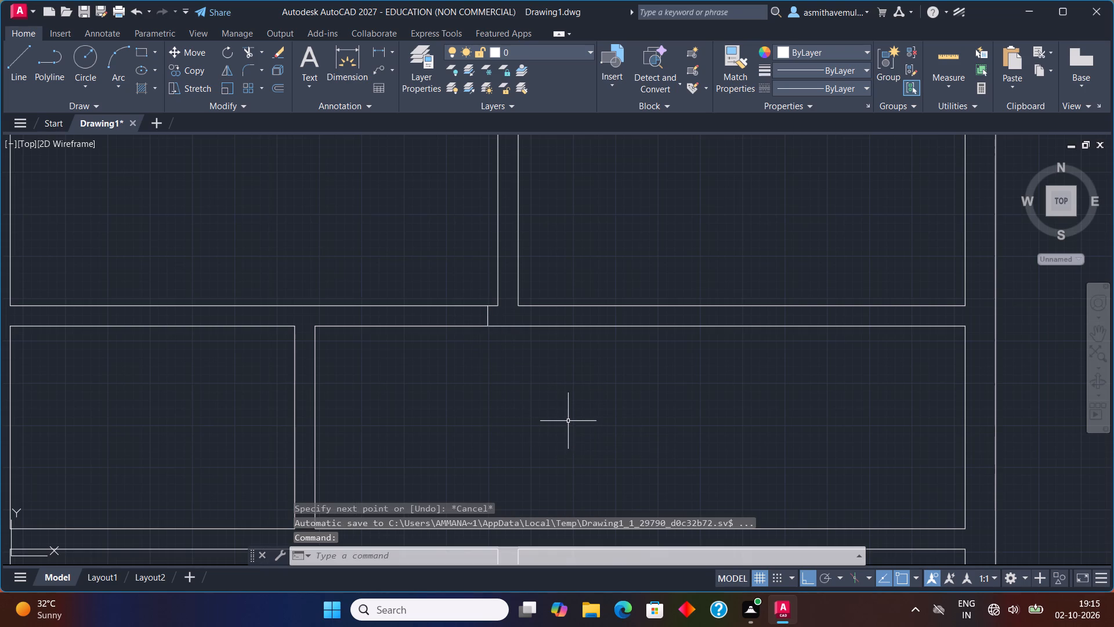
# Offset the new jamb line 3" to the left within the wall to form the door frame's thickness.
pyautogui.press('o')
pyautogui.press('Return')
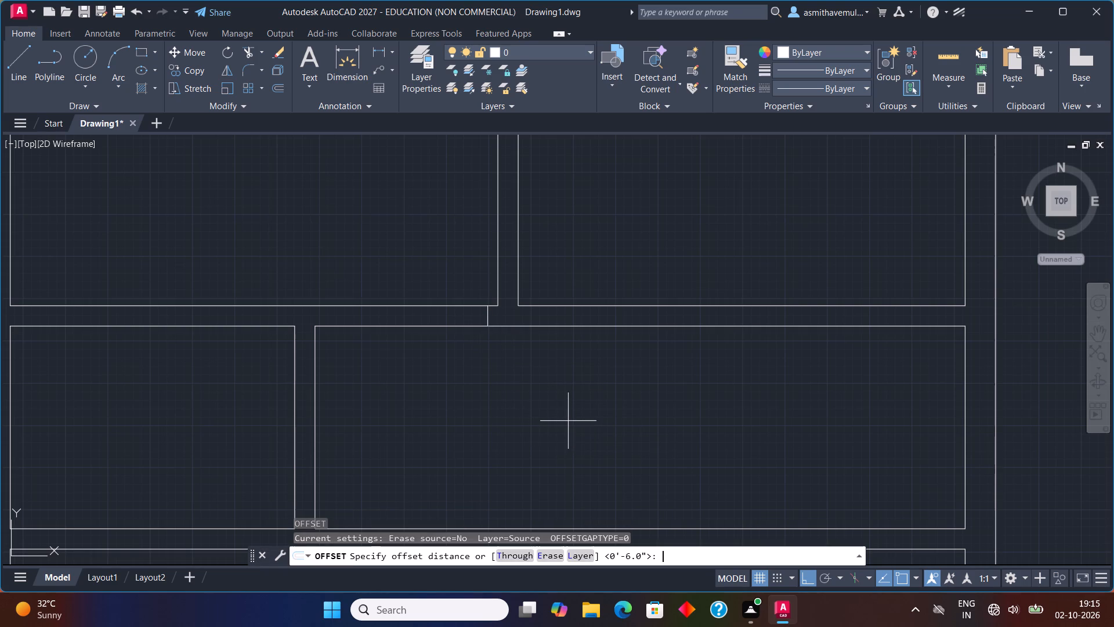
pyautogui.press('3')
pyautogui.hotkey('shift', '"')
pyautogui.press('Return')
pyautogui.scroll(1, 531, 408)
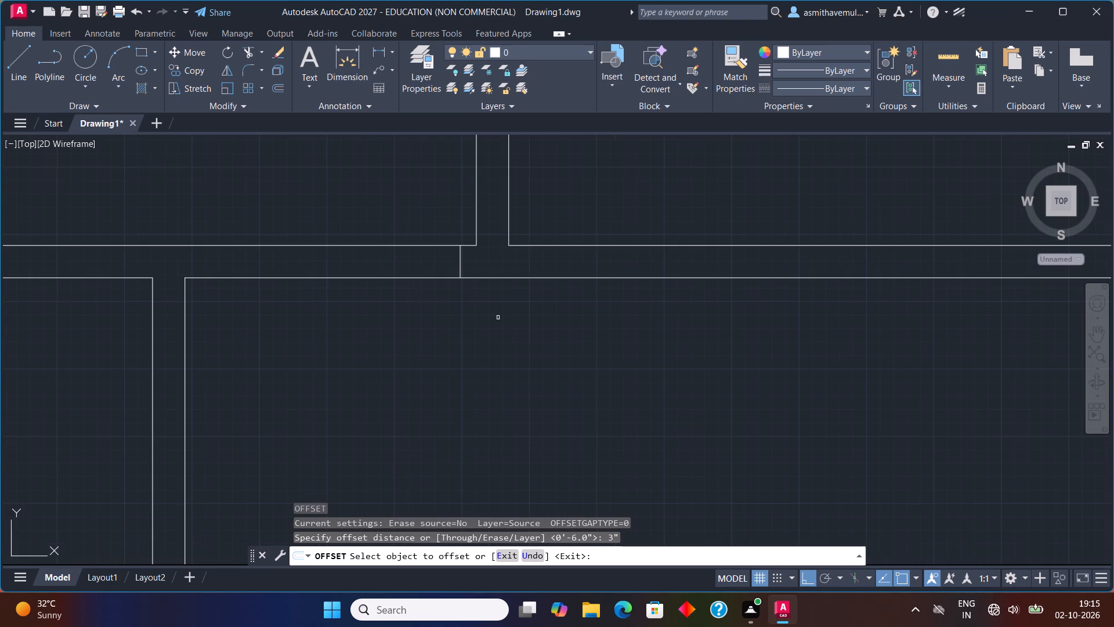
pyautogui.click(461, 266)
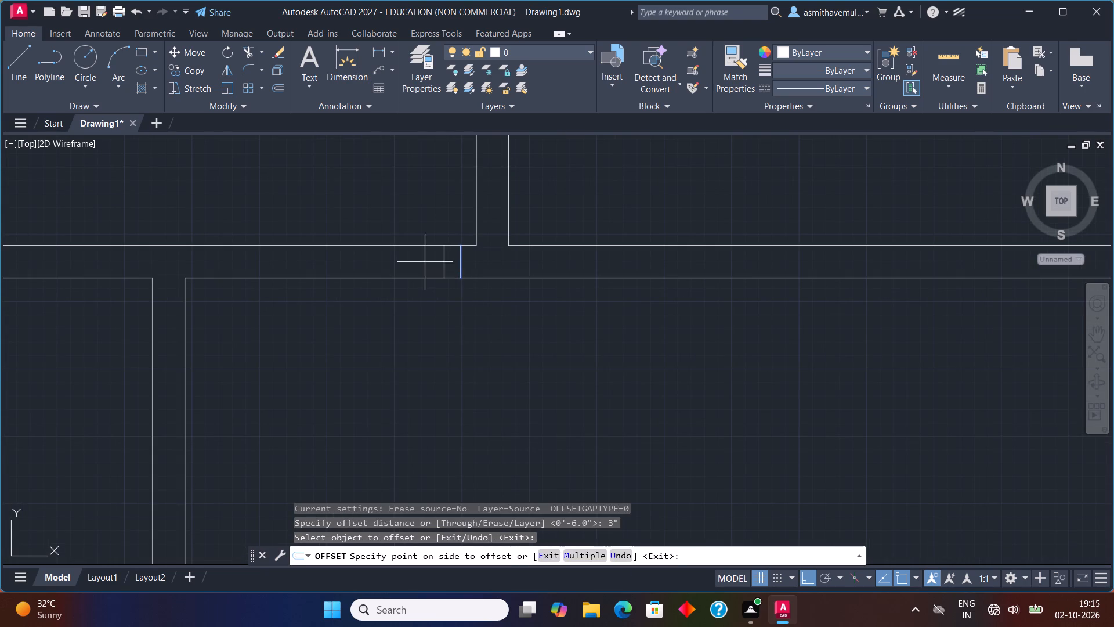
pyautogui.click(422, 262)
pyautogui.press('Escape')
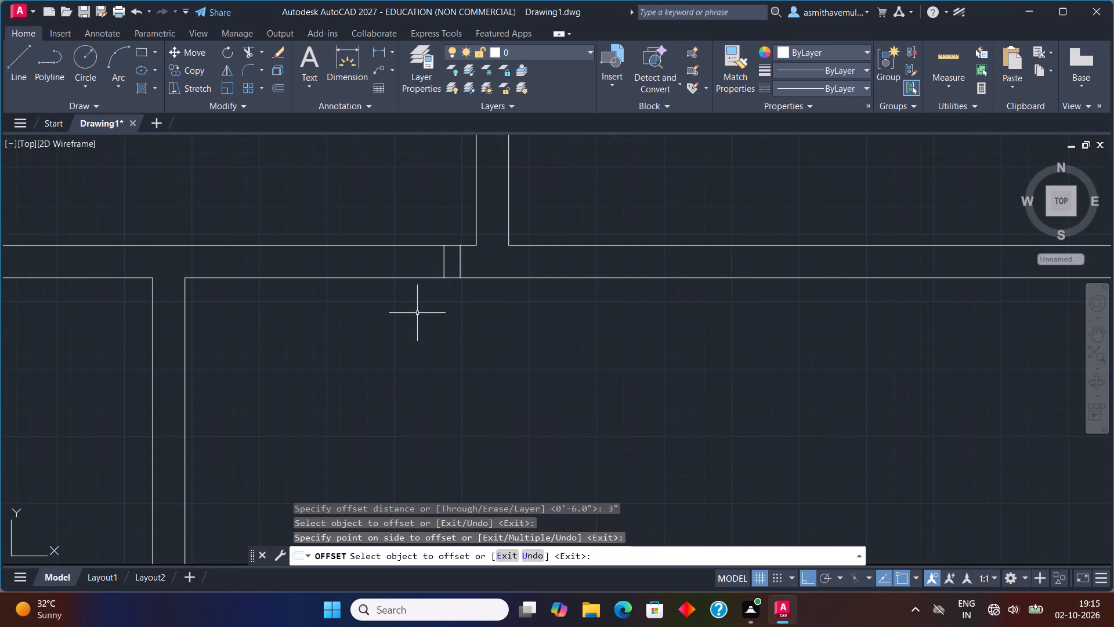
# Offset the frame's inner line 3' to the left to mark the opposite side of the door opening.
pyautogui.press('o')
pyautogui.press('Return')
pyautogui.write("3'")
pyautogui.press('Return')
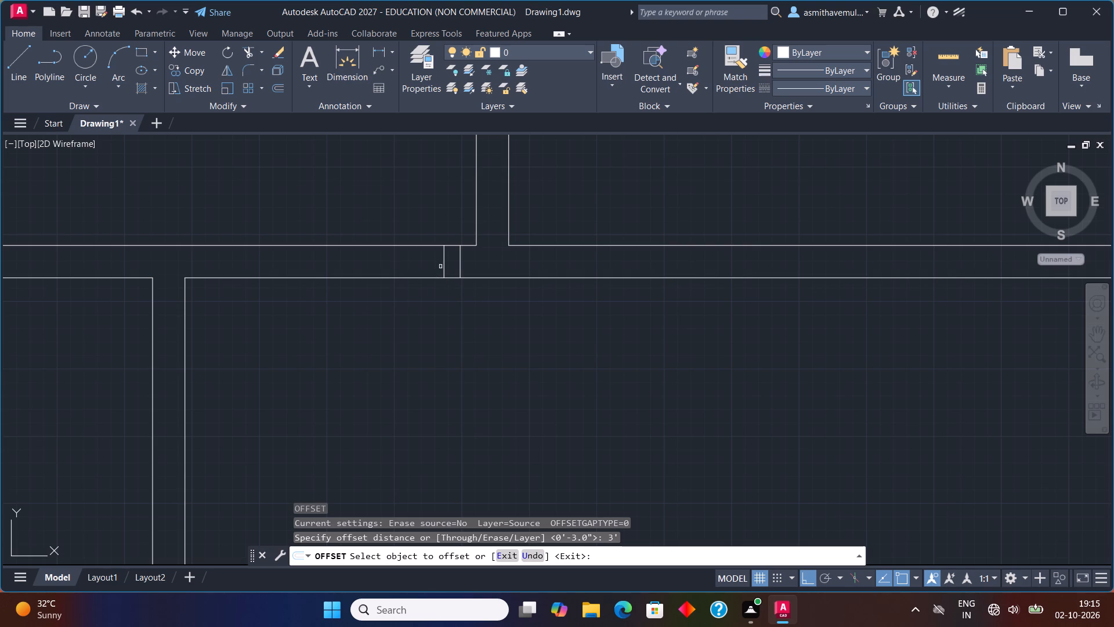
pyautogui.click(444, 262)
pyautogui.click(392, 251)
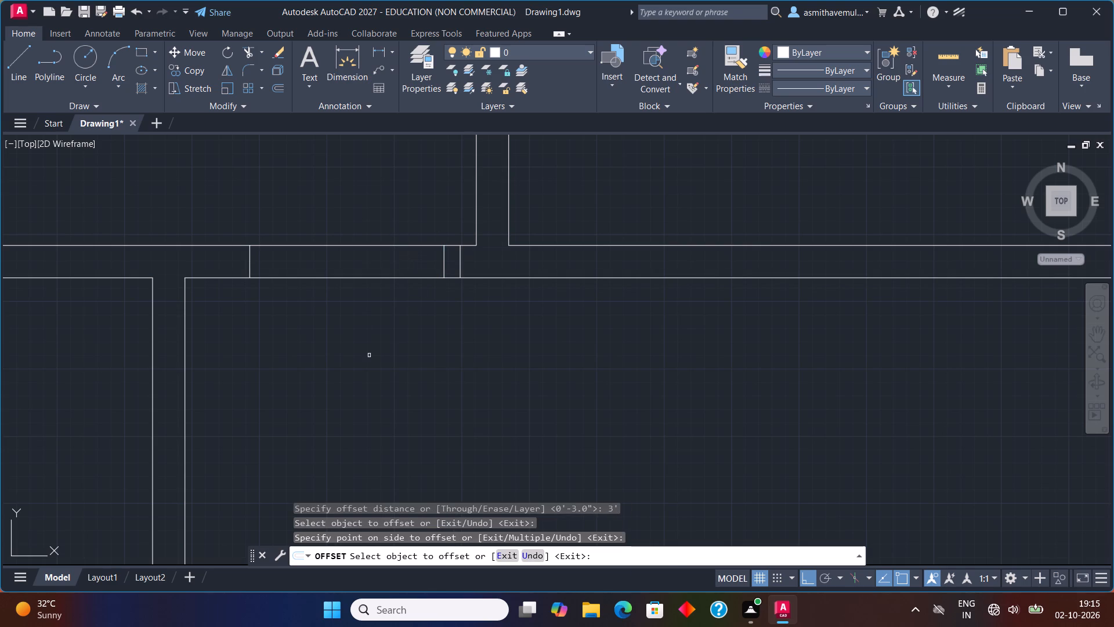
pyautogui.press('Escape')
# Offset the left line of the door opening 3" further left to form the second door frame.
pyautogui.press('o')
pyautogui.press('Return')
pyautogui.press('3')
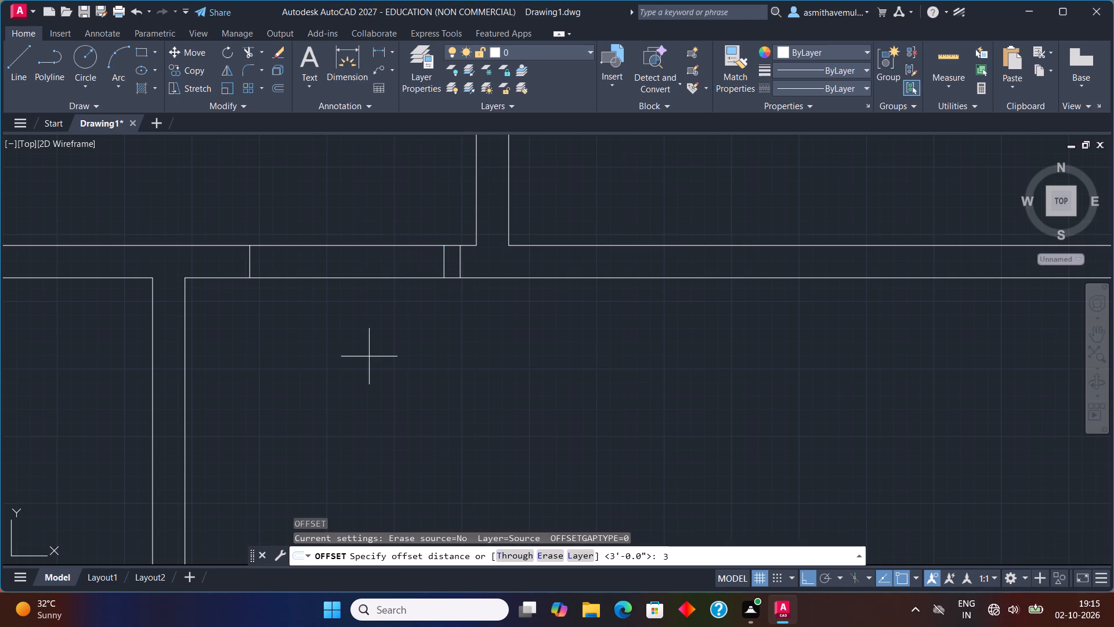
pyautogui.hotkey('shift', '"')
pyautogui.press('Return')
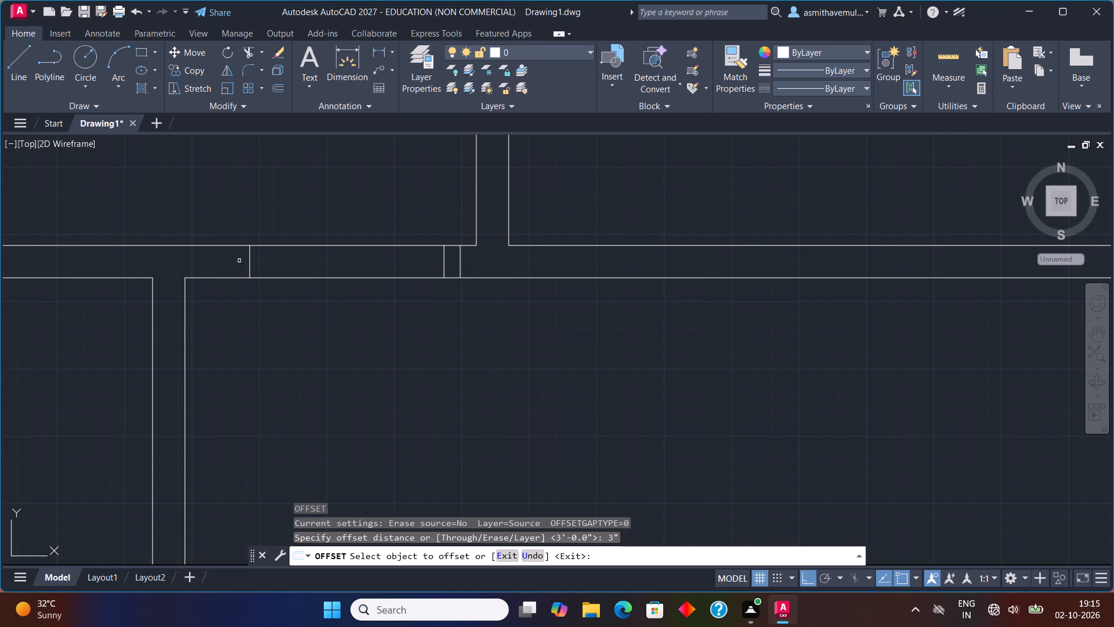
pyautogui.click(249, 263)
pyautogui.click(204, 255)
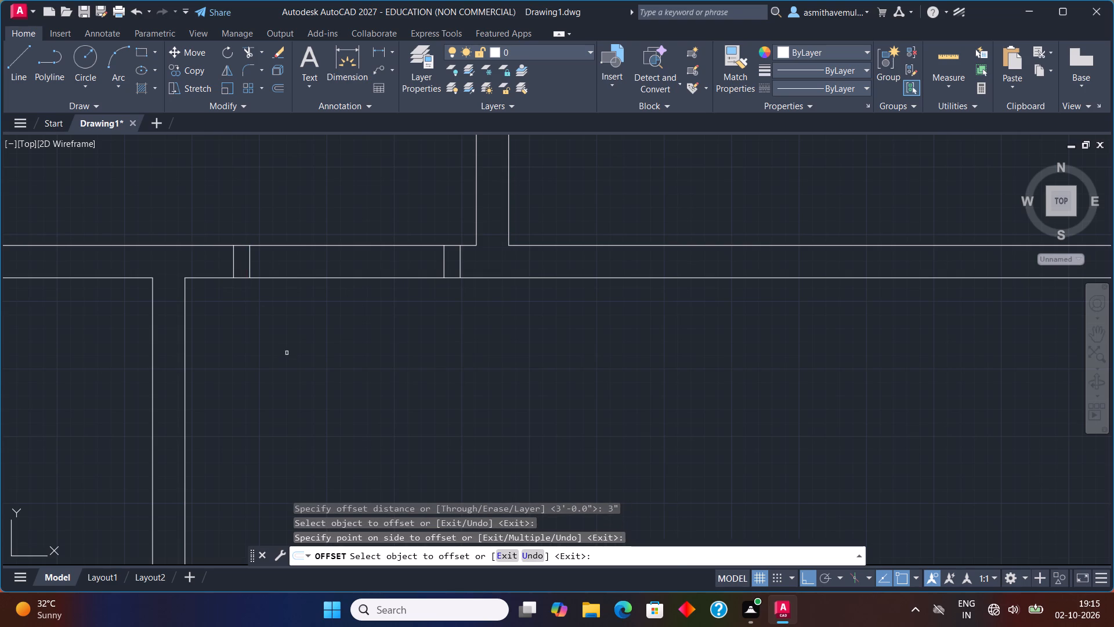
pyautogui.press('Escape')
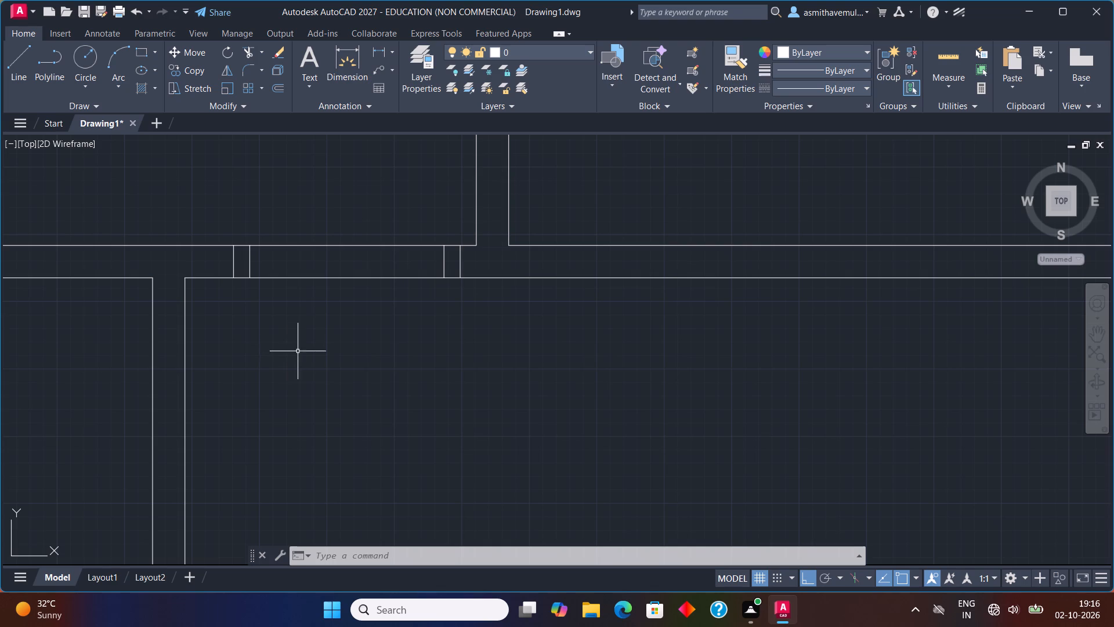
# Trim both wall lines between the two door frames to open up the doorway.
pyautogui.scroll(-2, 323, 352)
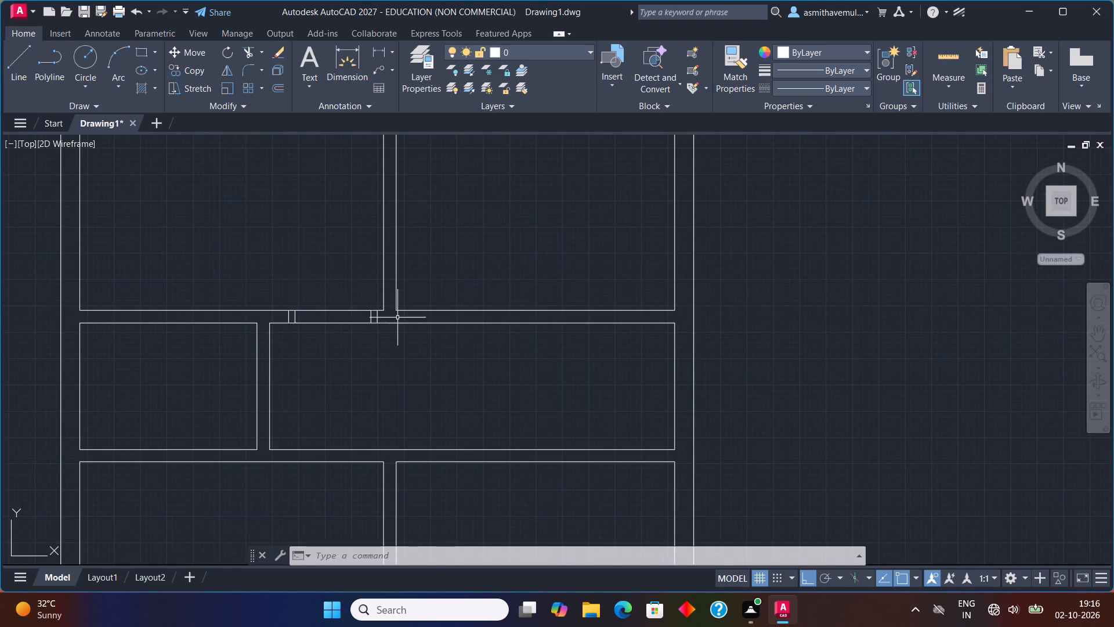
pyautogui.moveTo(346, 355); pyautogui.dragTo(389, 312, button='middle')
pyautogui.scroll(1, 372, 323)
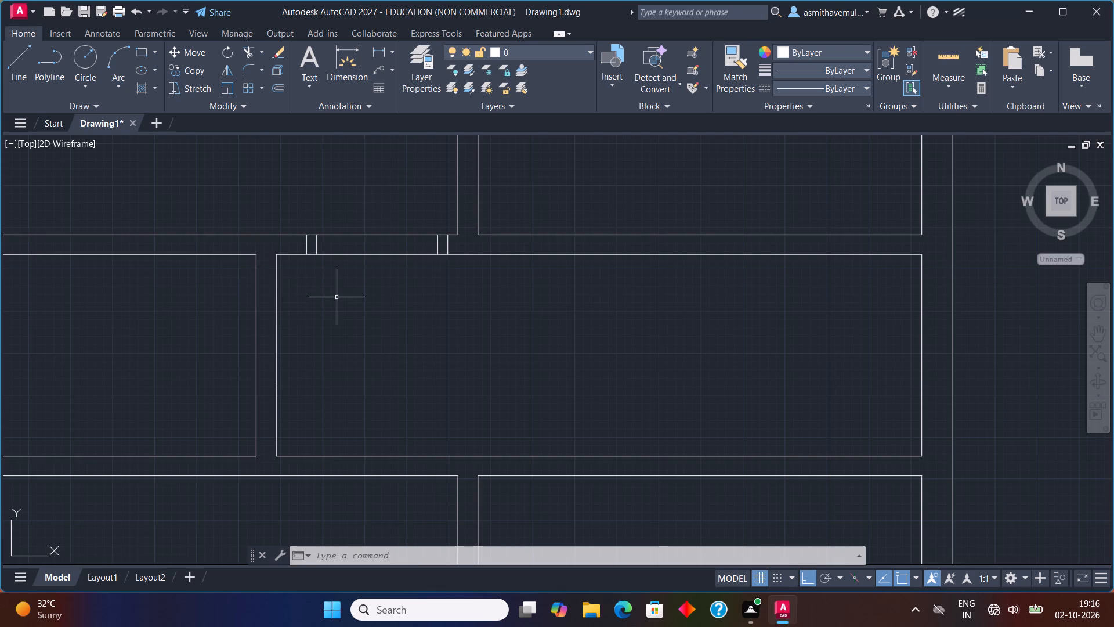
pyautogui.write('TRIM')
pyautogui.press('Return')
pyautogui.moveTo(360, 283); pyautogui.dragTo(370, 243)
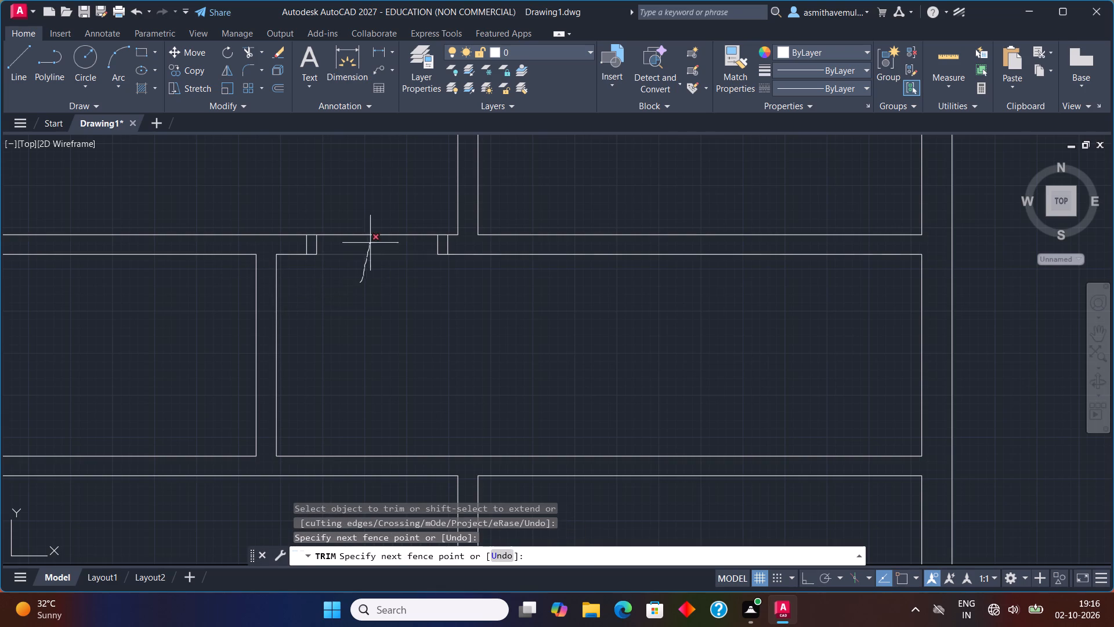
pyautogui.moveTo(370, 243); pyautogui.dragTo(370, 240)
pyautogui.moveTo(376, 226); pyautogui.dragTo(375, 251)
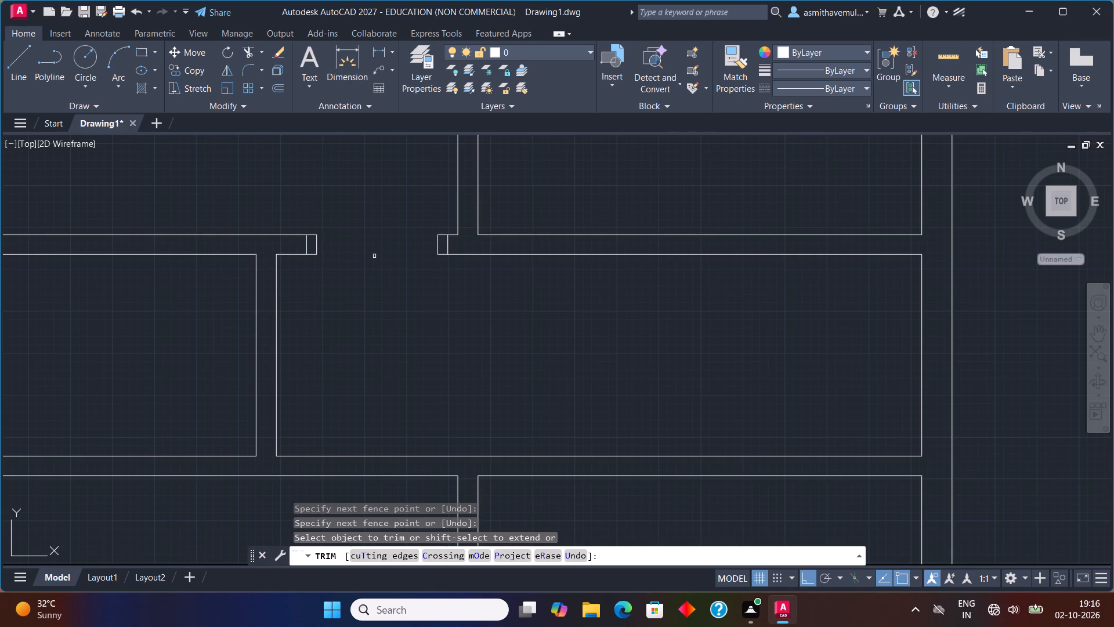
pyautogui.press('Escape')
# Draw a 3" by 3' rectangle as the open door leaf, rising into the upper-left room from the right frame's upper inner corner.
pyautogui.write('REC')
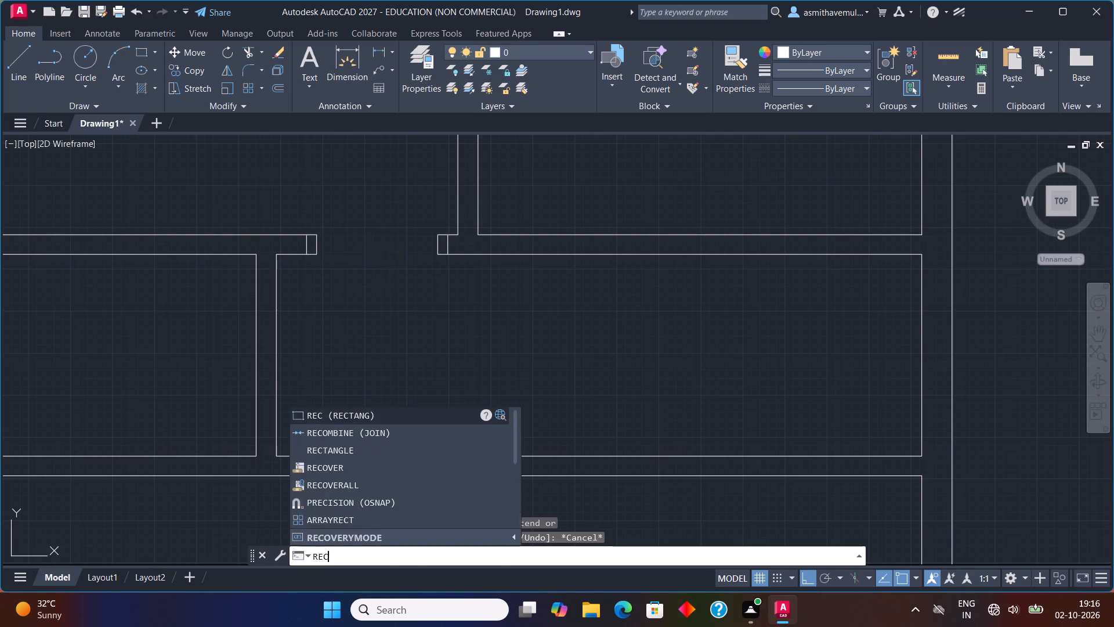
pyautogui.press('Return')
pyautogui.moveTo(380, 193); pyautogui.dragTo(319, 334, button='middle')
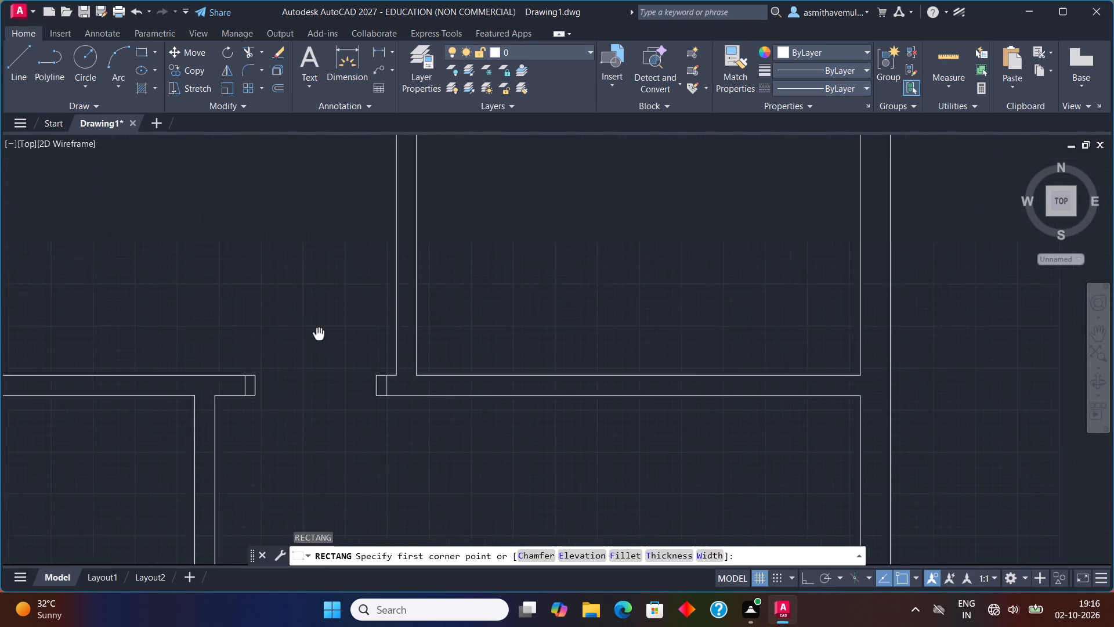
pyautogui.moveTo(319, 334); pyautogui.dragTo(288, 384, button='middle')
pyautogui.click(345, 426)
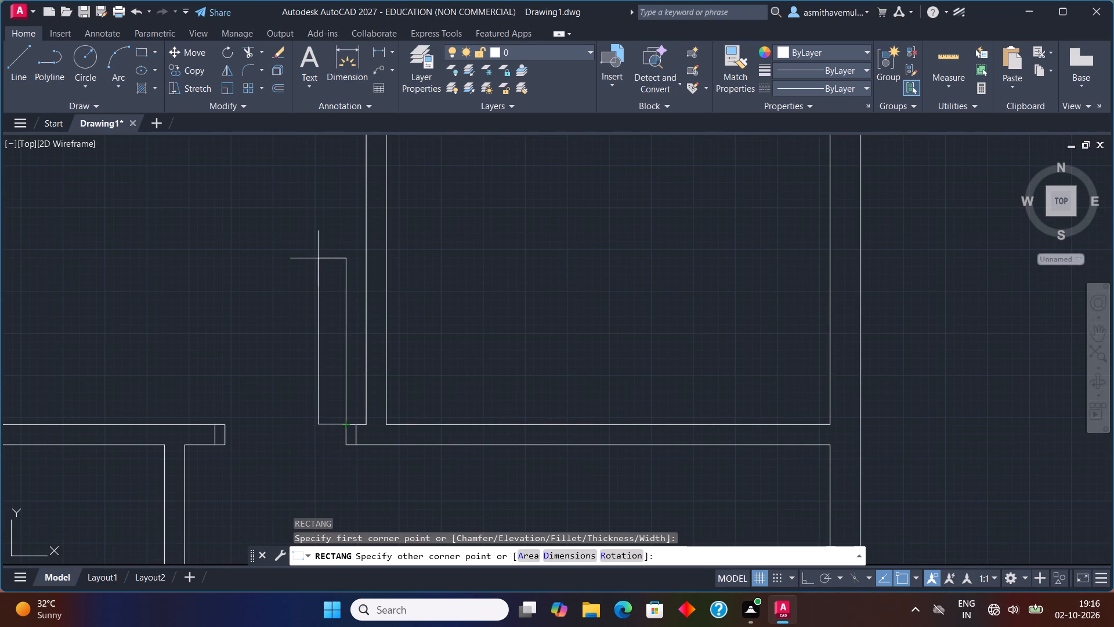
pyautogui.press('d')
pyautogui.press('Return')
pyautogui.press('3')
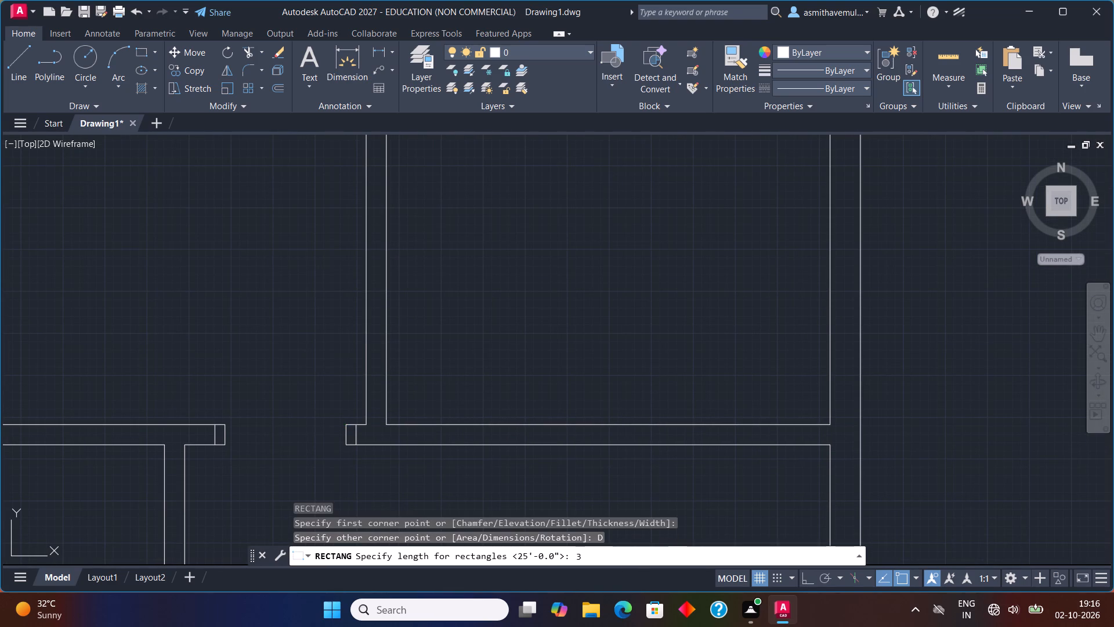
pyautogui.hotkey('shift', '"')
pyautogui.press('Return')
pyautogui.write("3'")
pyautogui.press('Return')
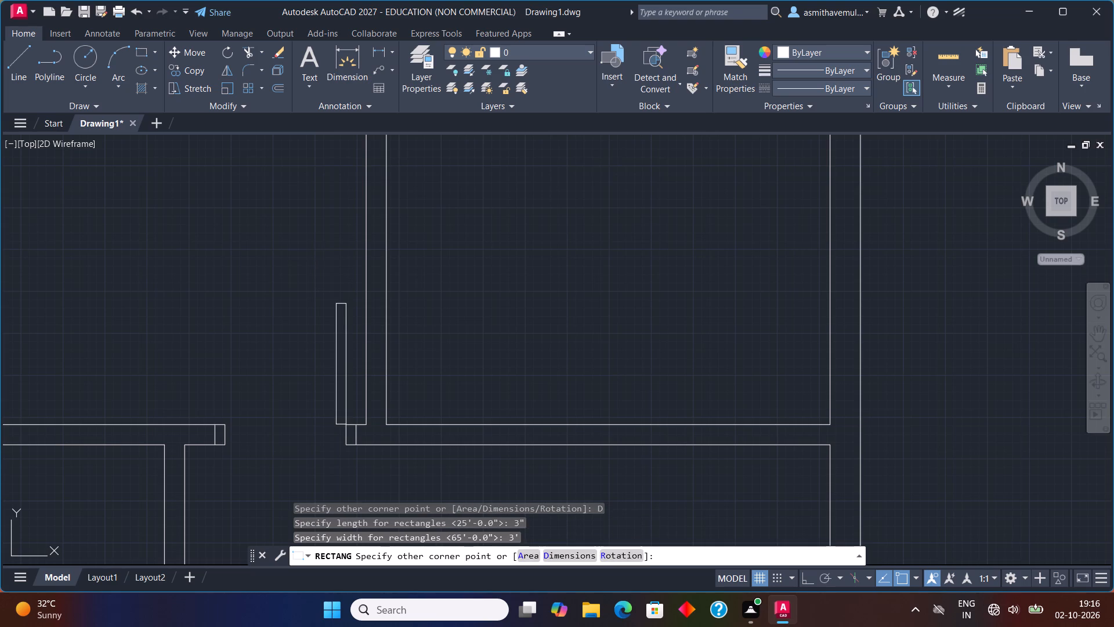
pyautogui.click(318, 263)
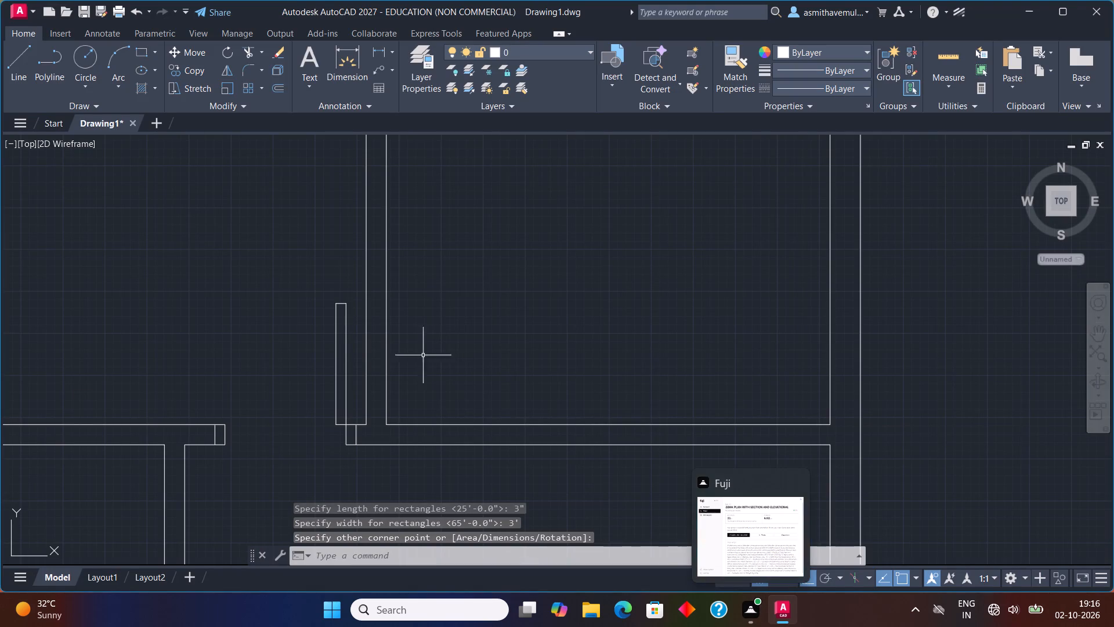
pyautogui.scroll(1, 356, 348)
pyautogui.moveTo(356, 346); pyautogui.dragTo(511, 344, button='middle')
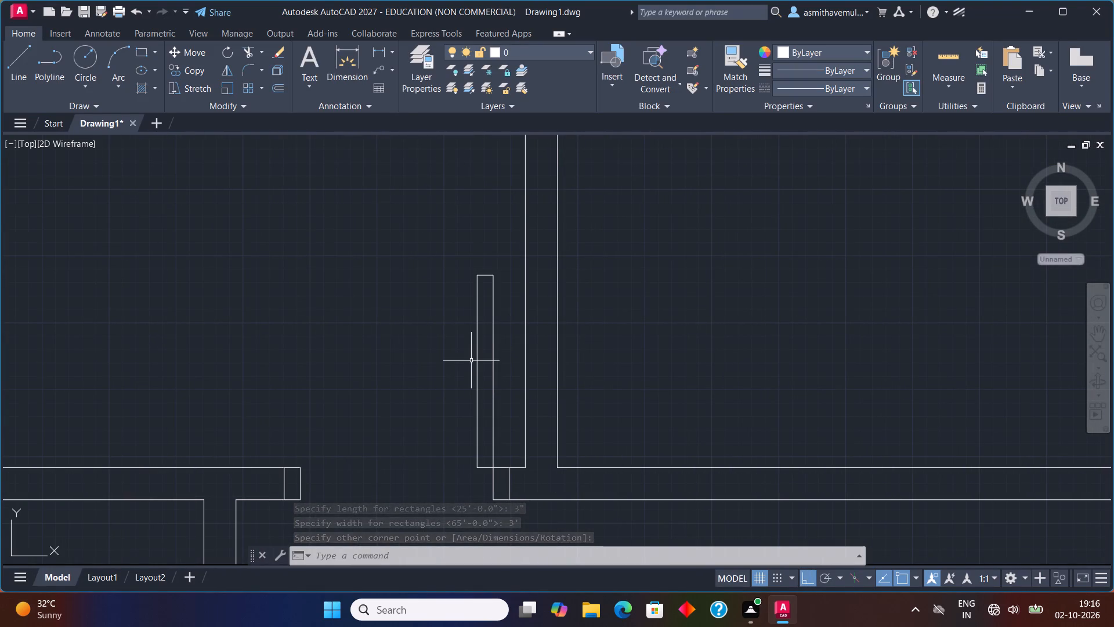
# Draw the door swing as a three-point arc from the leaf's top-right corner through its top-left corner to the left frame's upper inner corner.
pyautogui.write('AR')
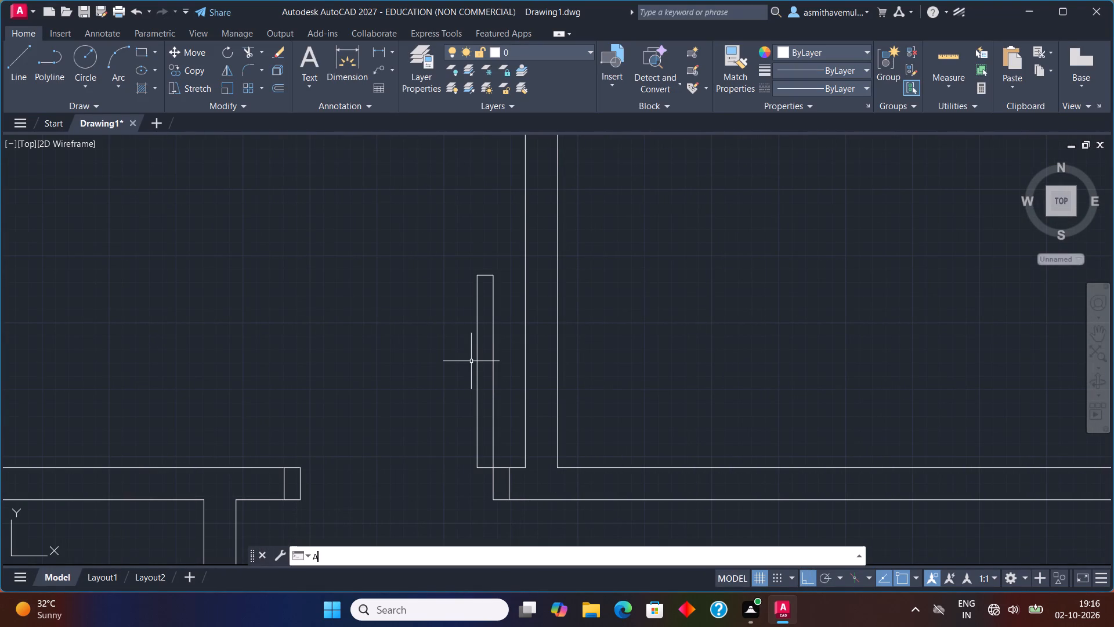
pyautogui.press('c')
pyautogui.press('Return')
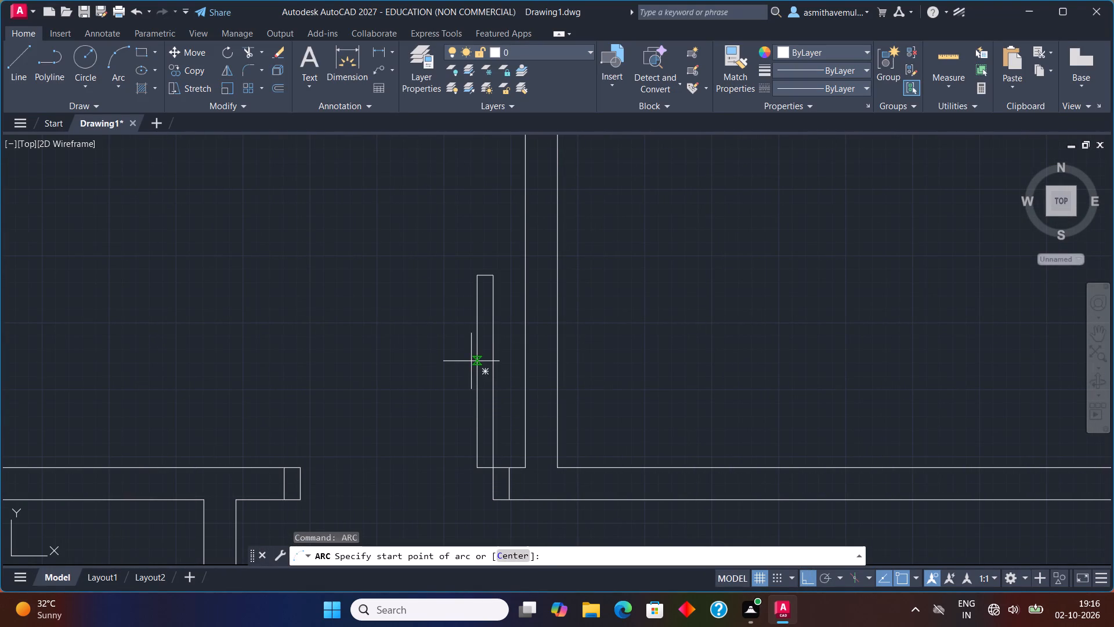
pyautogui.scroll(1, 503, 280)
pyautogui.click(486, 274)
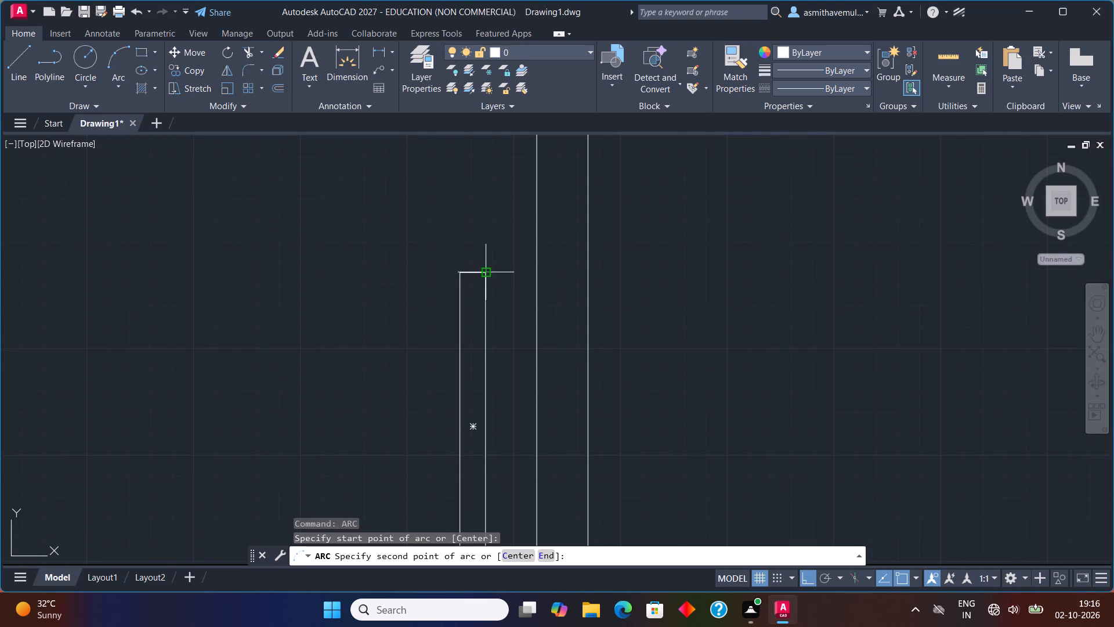
pyautogui.click(458, 274)
pyautogui.scroll(-2, 368, 315)
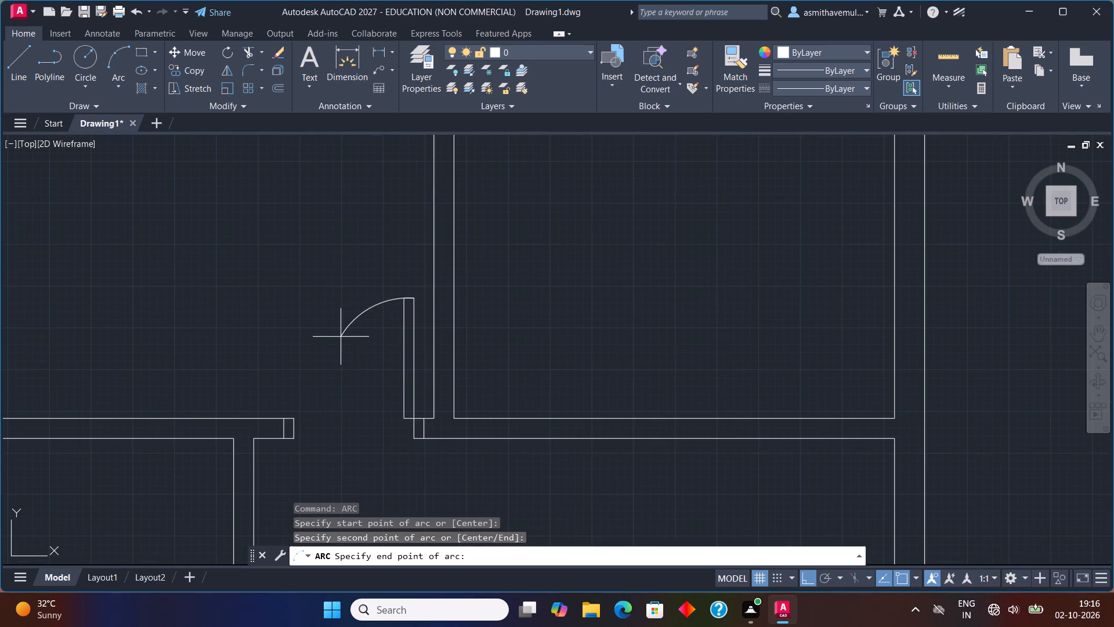
pyautogui.moveTo(340, 337); pyautogui.dragTo(466, 288, button='middle')
pyautogui.click(424, 366)
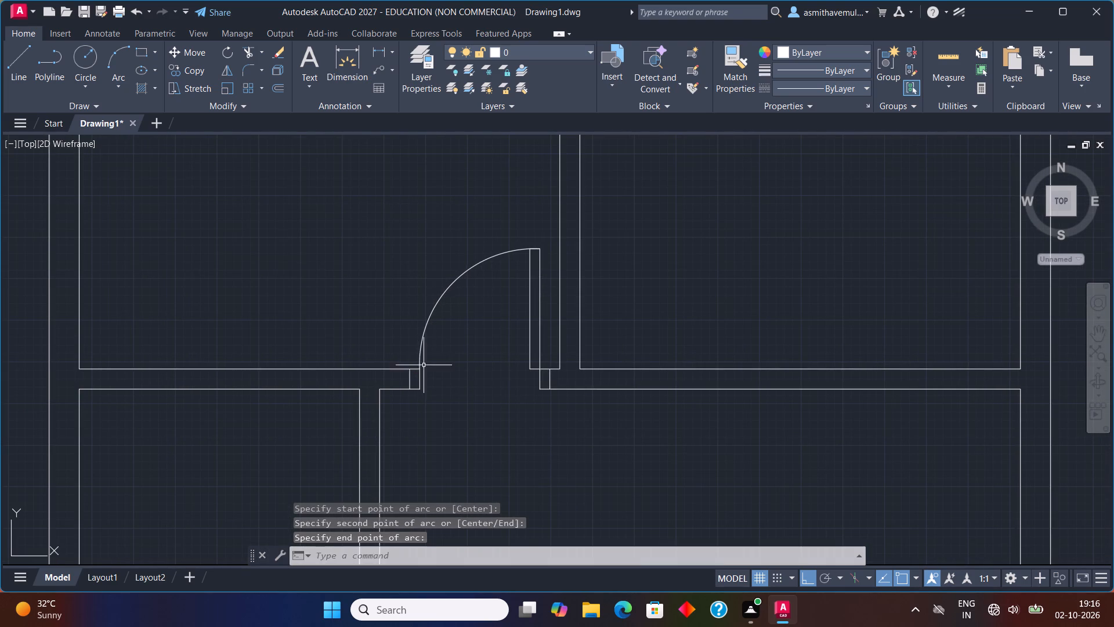
# Draw a line across the vertical partition left of the doorway, starting 3" below the top corner of its left face (From offset @0,-3").
pyautogui.scroll(-1, 469, 383)
pyautogui.moveTo(486, 453); pyautogui.dragTo(493, 437, button='middle')
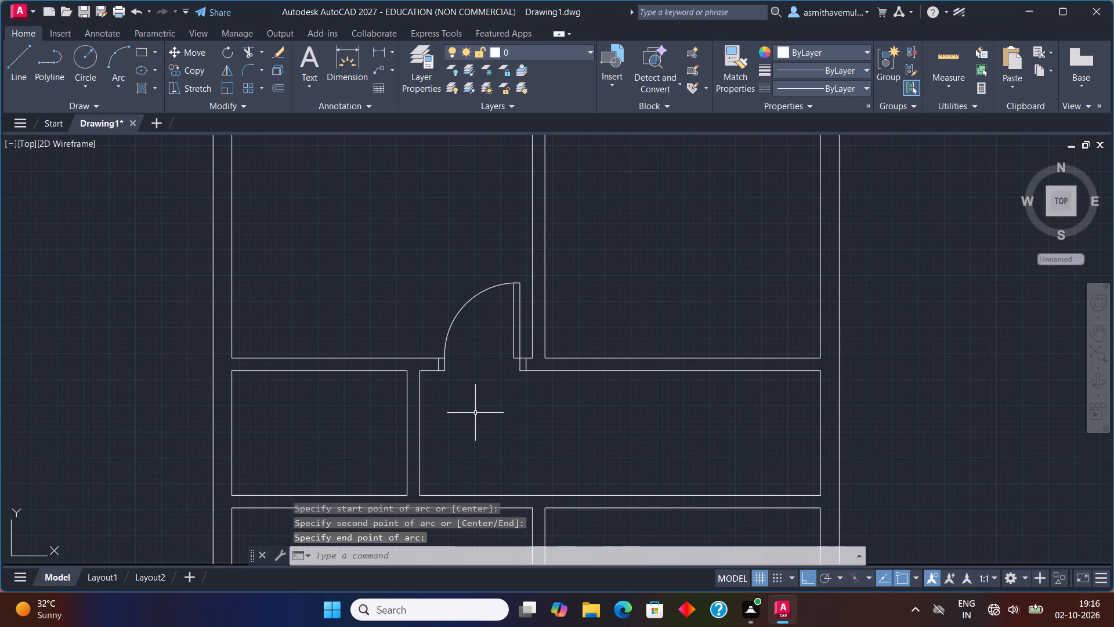
pyautogui.scroll(1, 474, 412)
pyautogui.press('l')
pyautogui.press('Return')
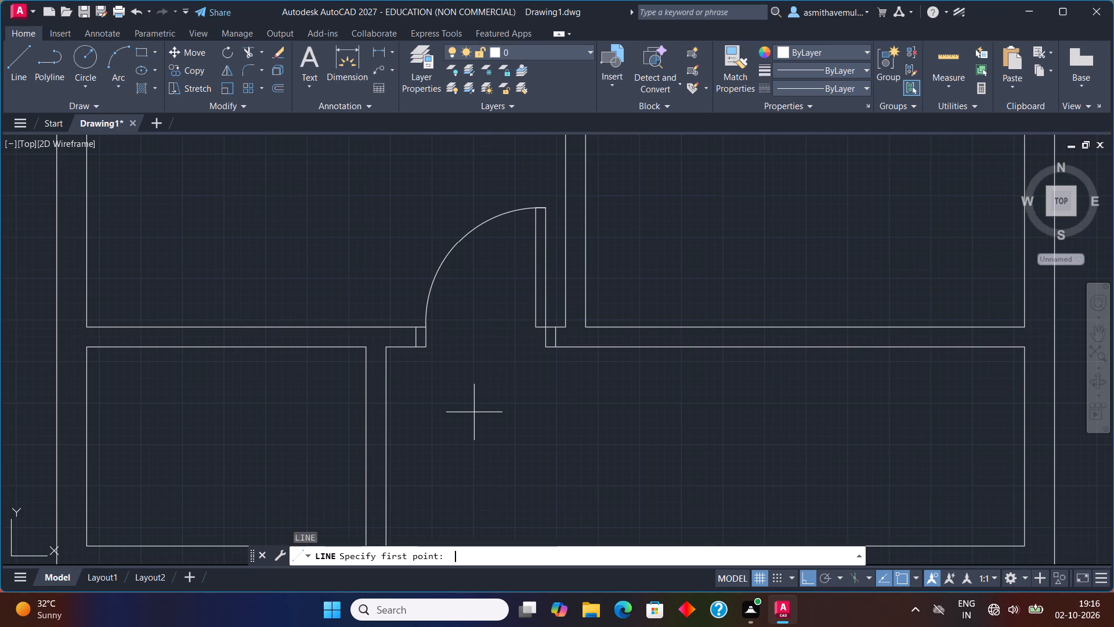
pyautogui.write('FROM')
pyautogui.press('Return')
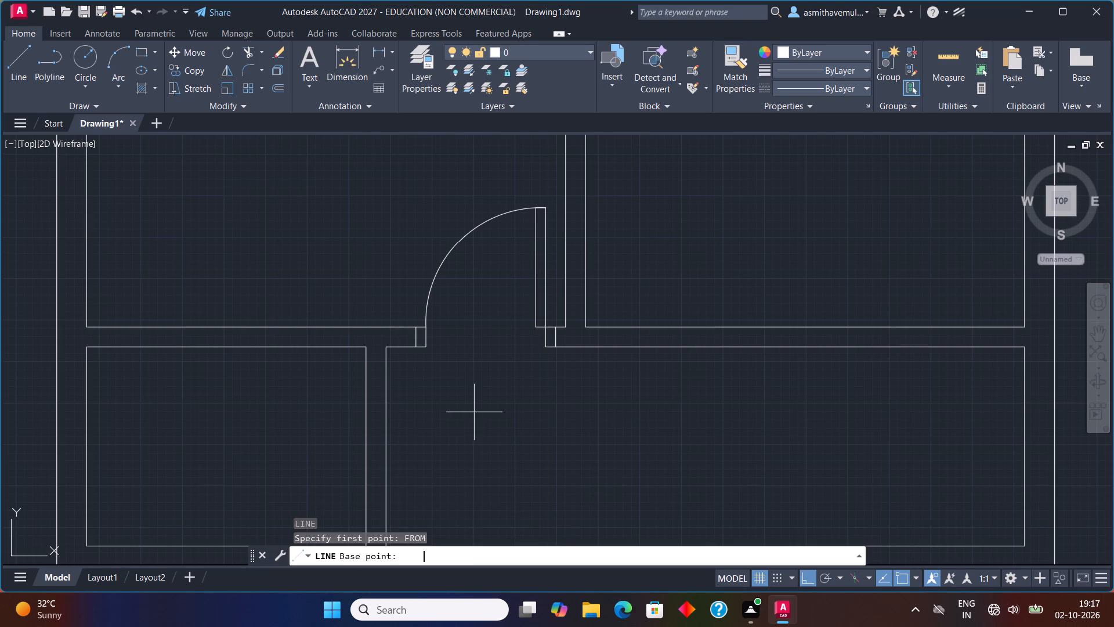
pyautogui.click(367, 348)
pyautogui.write('@0')
pyautogui.write(',=')
pyautogui.press('3')
pyautogui.press('BackSpace')
pyautogui.press('BackSpace')
pyautogui.write('-3')
pyautogui.hotkey('shift', '"')
pyautogui.press('Return')
pyautogui.scroll(2, 410, 349)
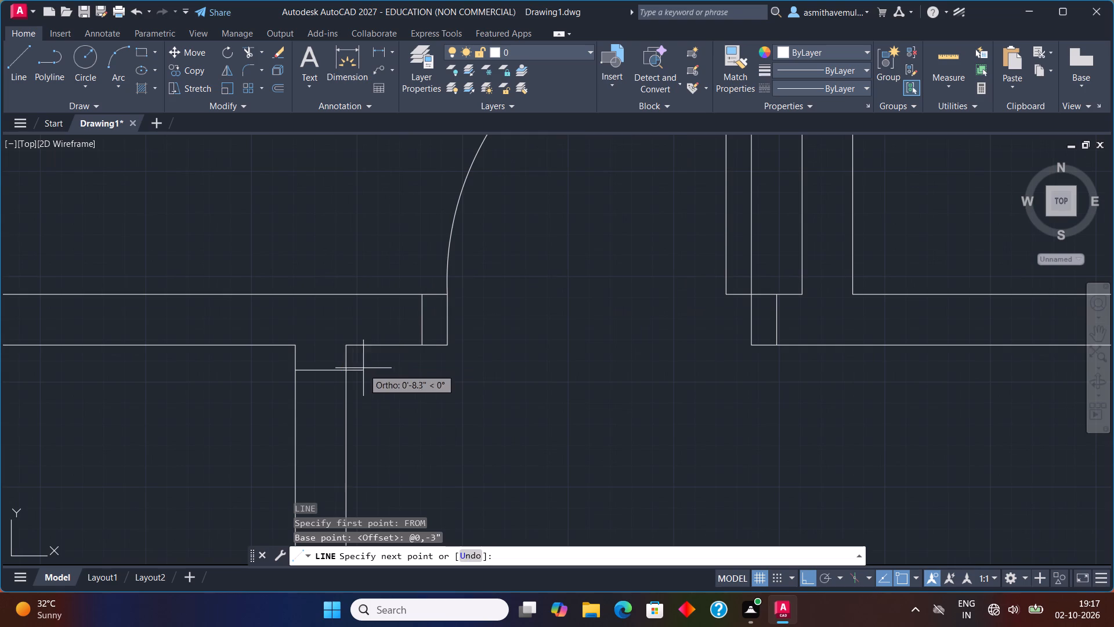
pyautogui.click(343, 376)
pyautogui.press('Escape')
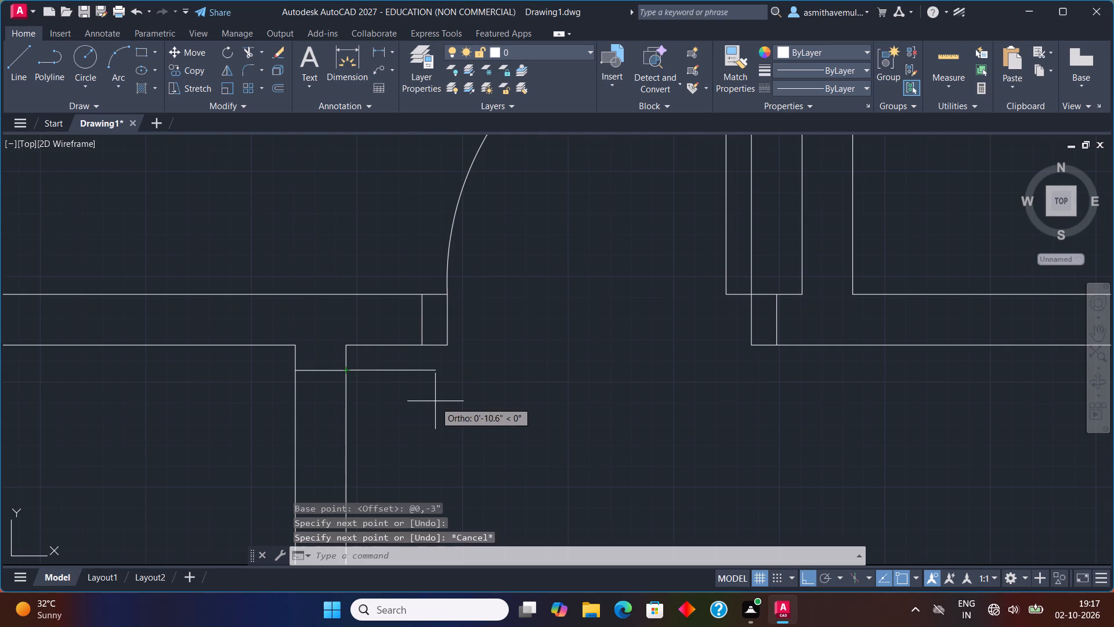
# Offset the new line across the partition 3" downward to form the upper door frame.
pyautogui.scroll(-1, 433, 402)
pyautogui.moveTo(464, 368); pyautogui.dragTo(490, 333, button='middle')
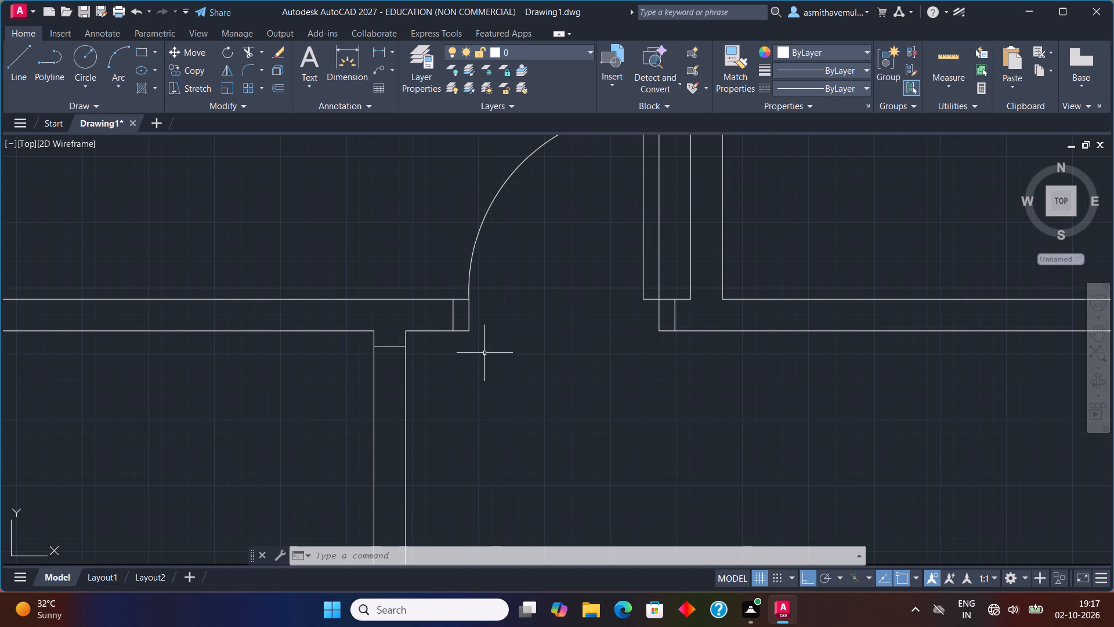
pyautogui.moveTo(505, 395); pyautogui.dragTo(556, 358, button='middle')
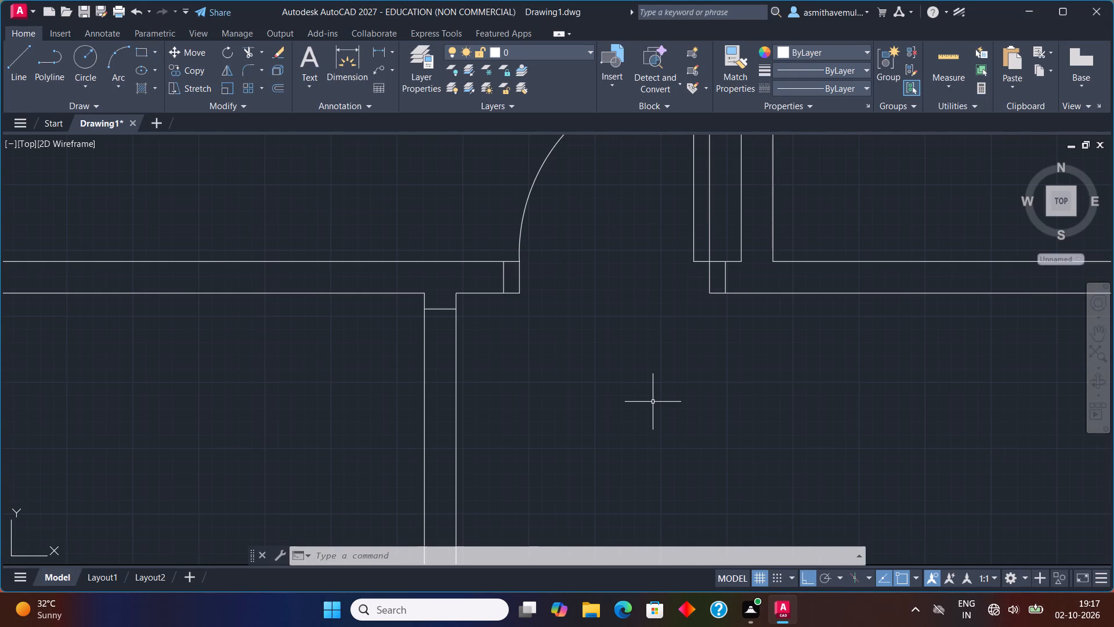
pyautogui.press('o')
pyautogui.press('Return')
pyautogui.press('3')
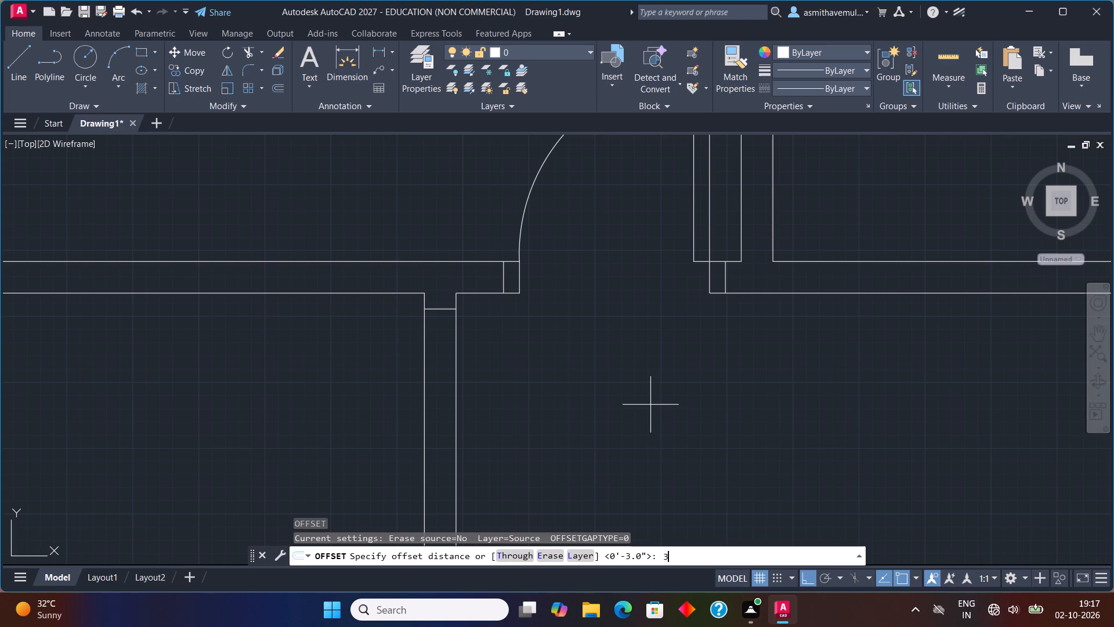
pyautogui.hotkey('shift', '"')
pyautogui.press('Return')
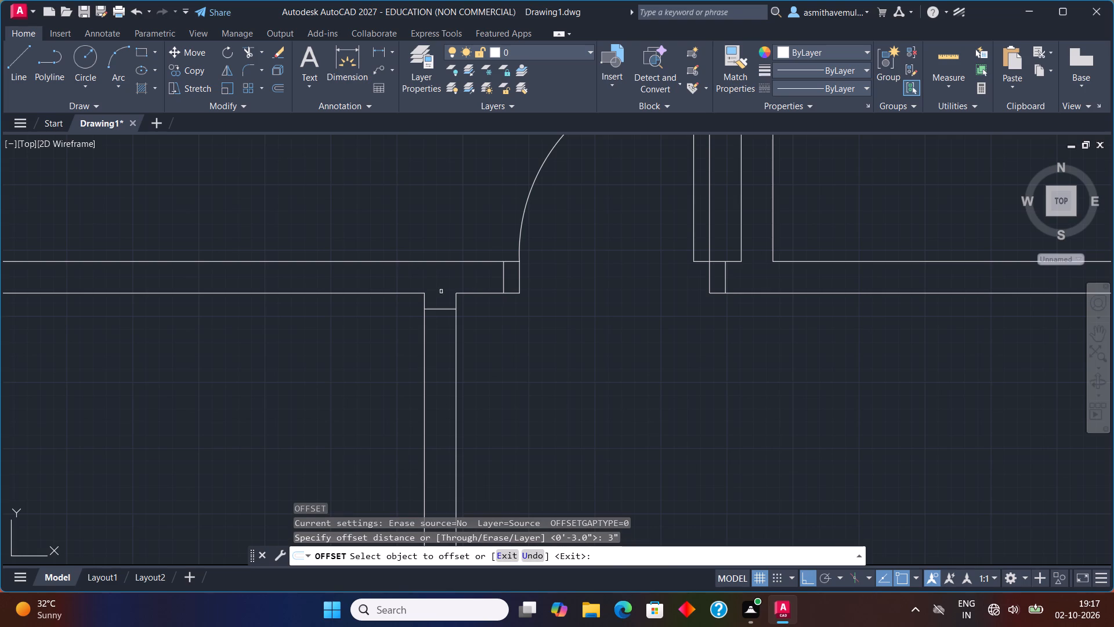
pyautogui.click(438, 311)
pyautogui.click(440, 330)
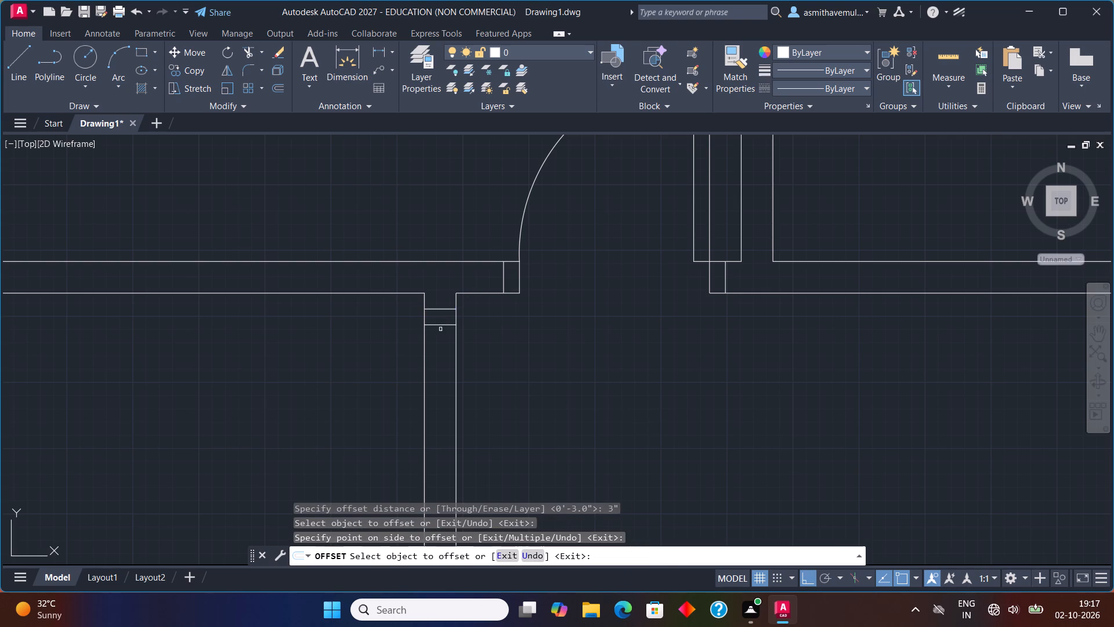
pyautogui.press('Escape')
# Offset the upper frame's lower line 3' downward to mark the opposite side of the door opening in the partition.
pyautogui.scroll(-1, 508, 354)
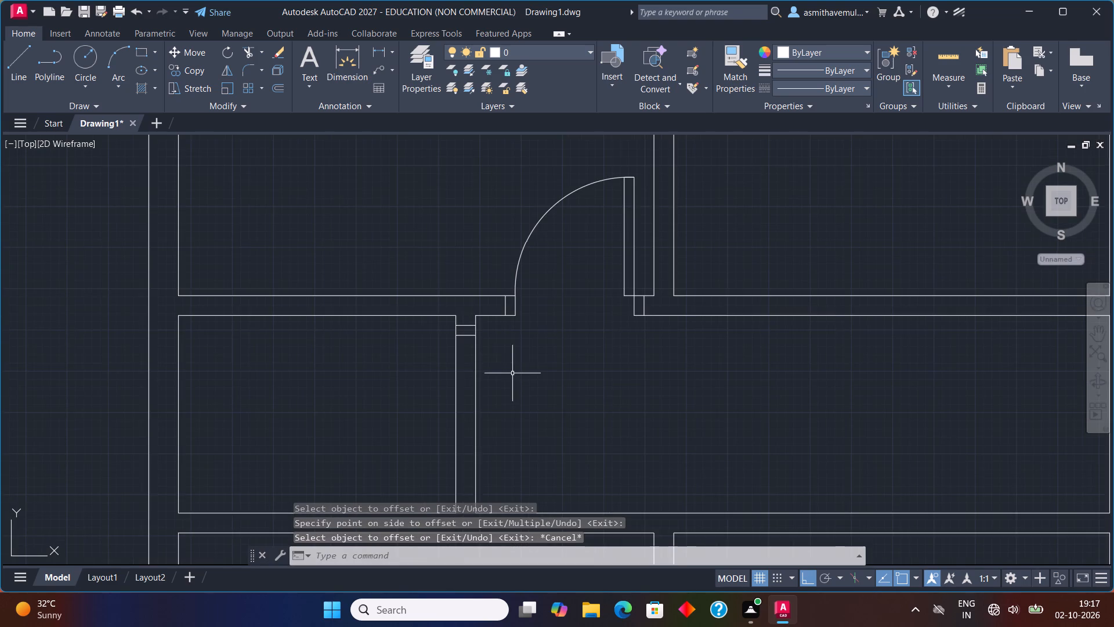
pyautogui.moveTo(513, 377); pyautogui.dragTo(547, 326, button='middle')
pyautogui.scroll(1, 538, 313)
pyautogui.press('o')
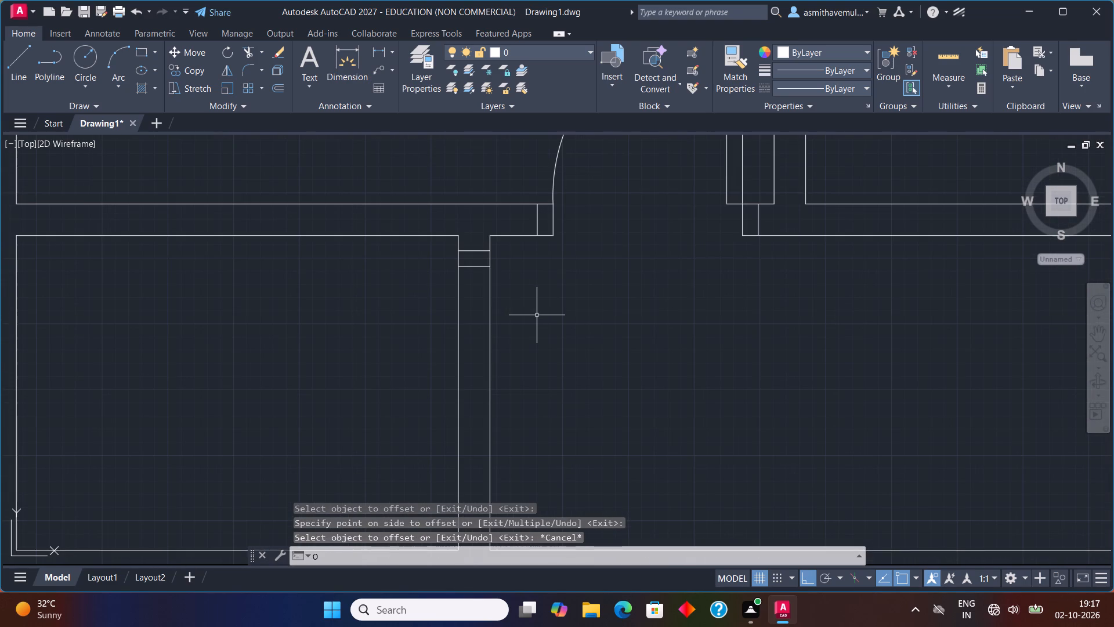
pyautogui.press('Return')
pyautogui.write("3'")
pyautogui.press('Return')
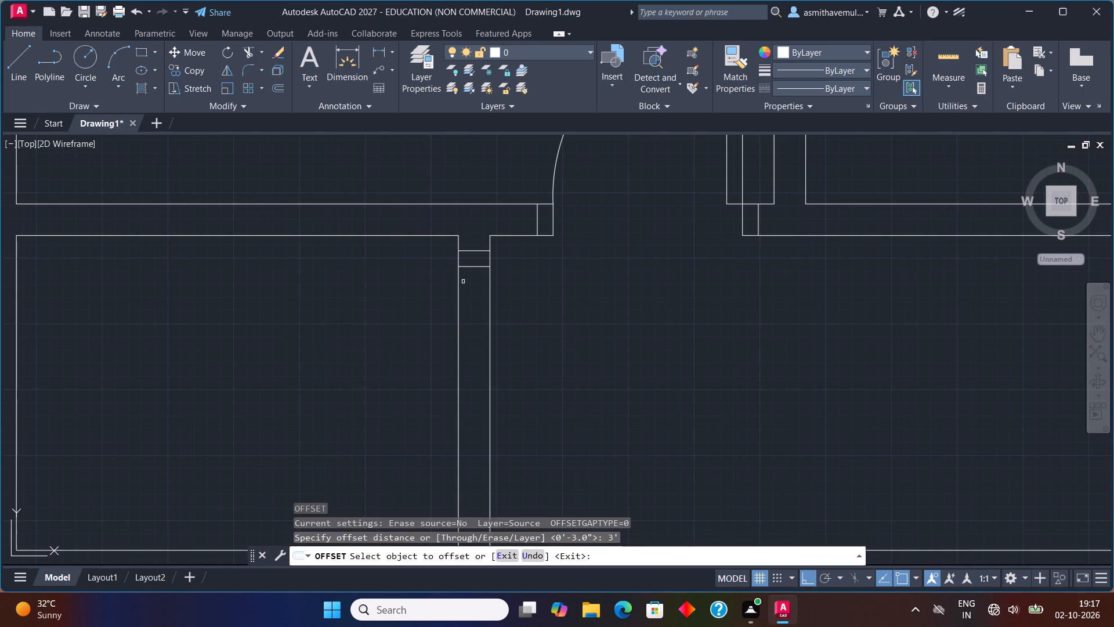
pyautogui.click(475, 266)
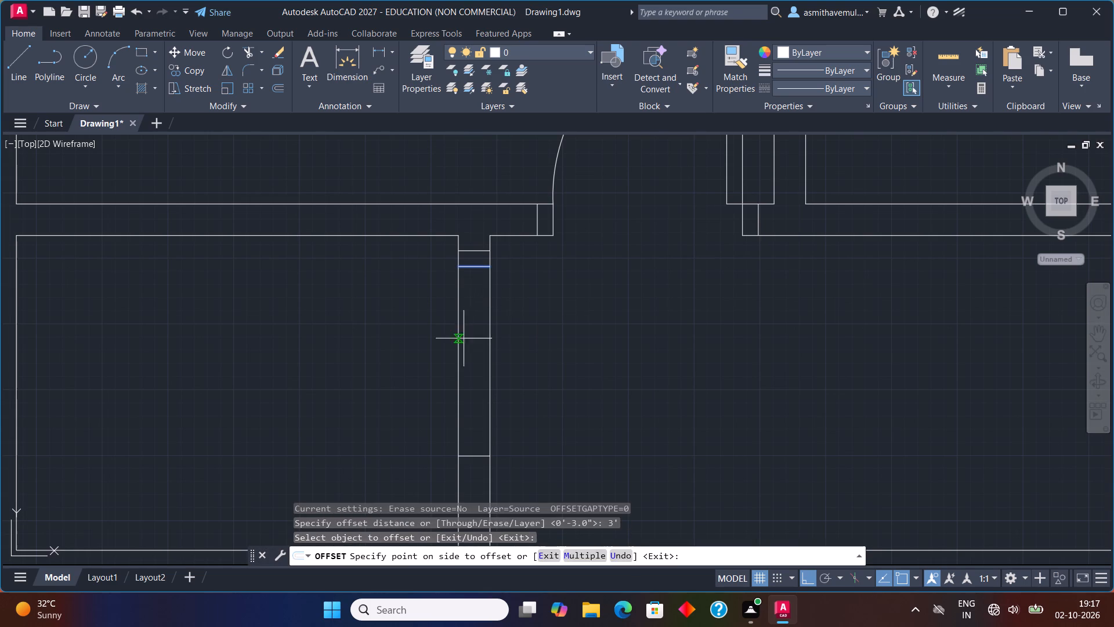
pyautogui.click(464, 339)
pyautogui.press('Escape')
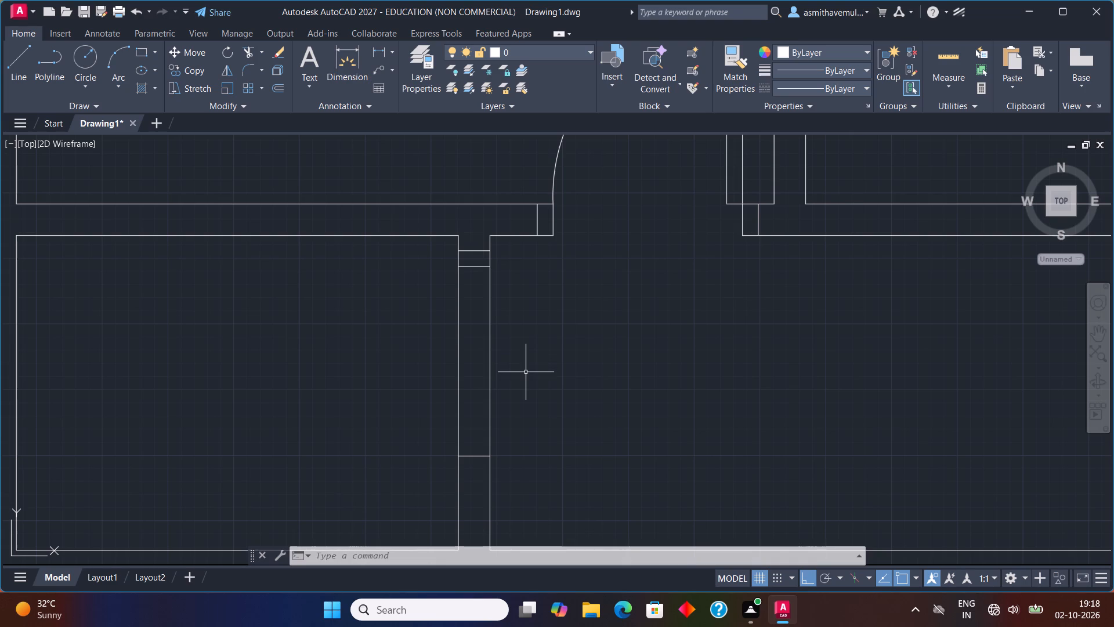
# Offset the lower line of the partition's door opening 3" further down to form the second door frame.
pyautogui.press('o')
pyautogui.press('Return')
pyautogui.press('3')
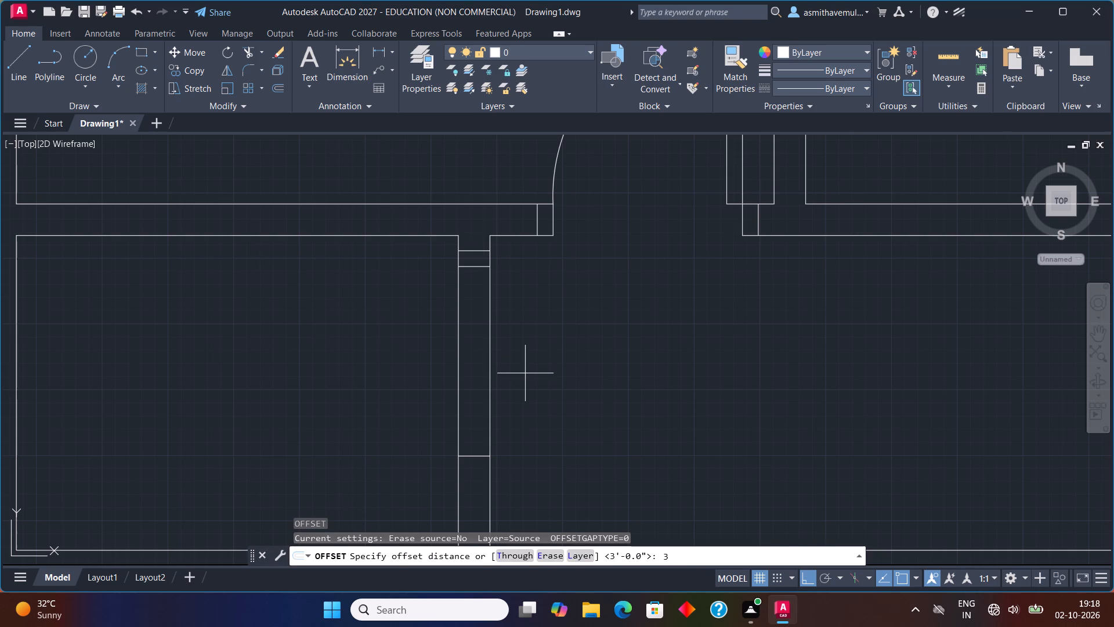
pyautogui.hotkey('shift', '"')
pyautogui.press('Return')
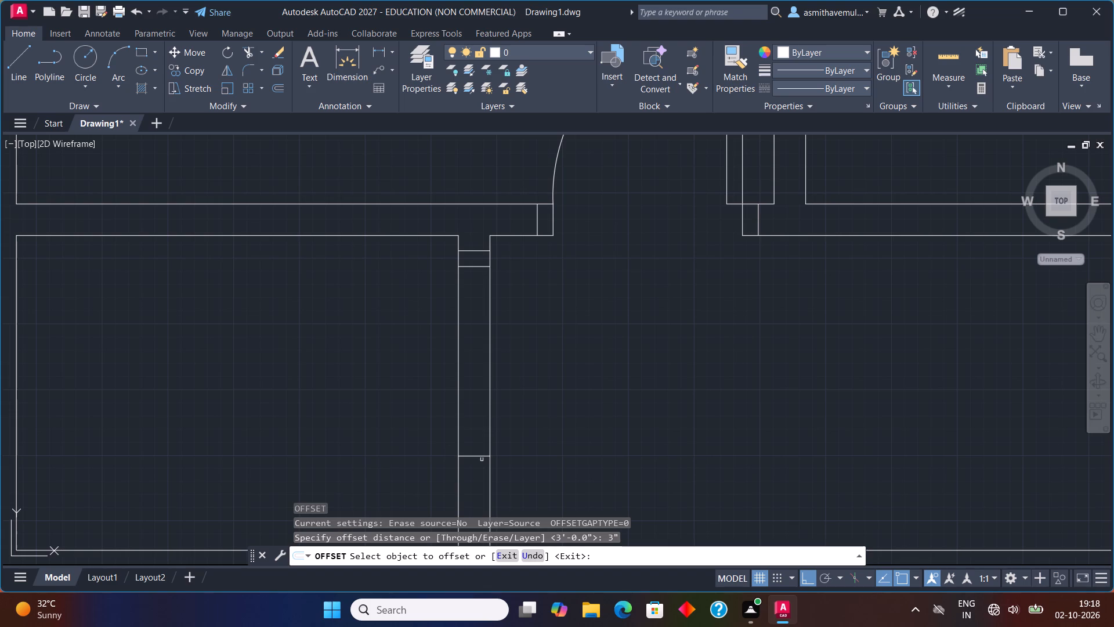
pyautogui.click(482, 457)
pyautogui.click(476, 476)
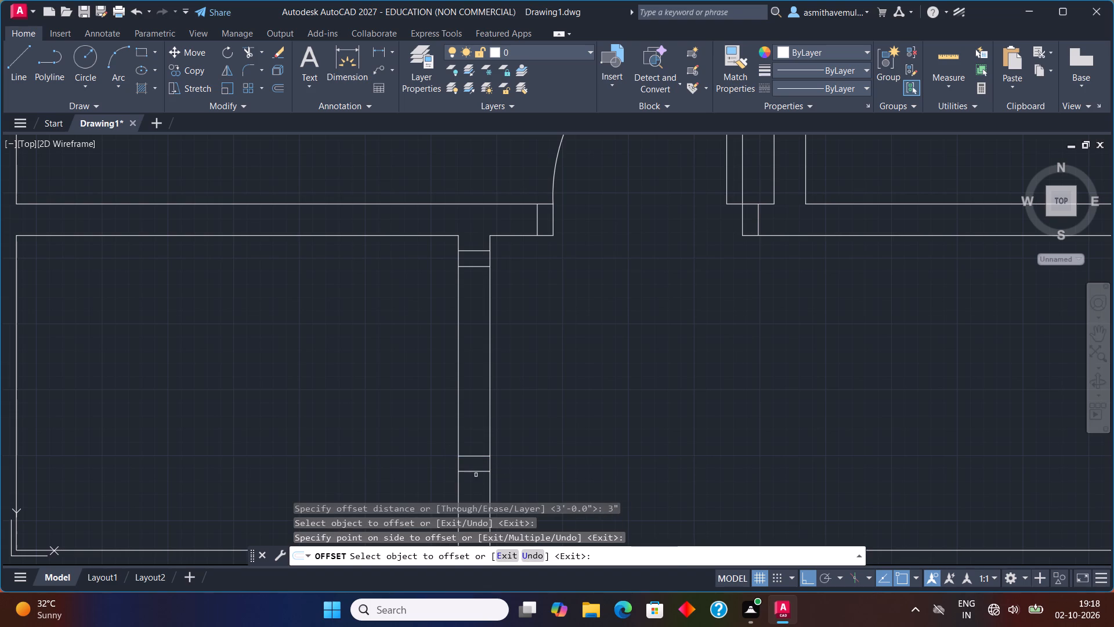
pyautogui.press('`')
pyautogui.press('Escape')
# Trim both partition wall lines between the upper and lower door frames to open up the doorway.
pyautogui.write('TRIM')
pyautogui.press('Return')
pyautogui.moveTo(570, 402); pyautogui.dragTo(410, 390)
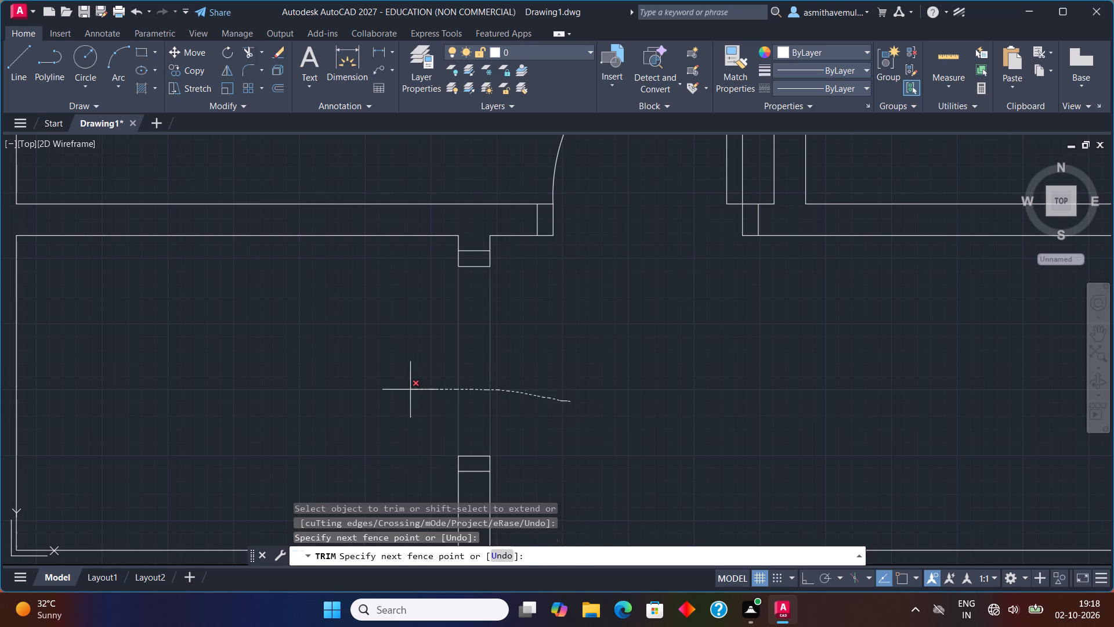
pyautogui.press('Escape')
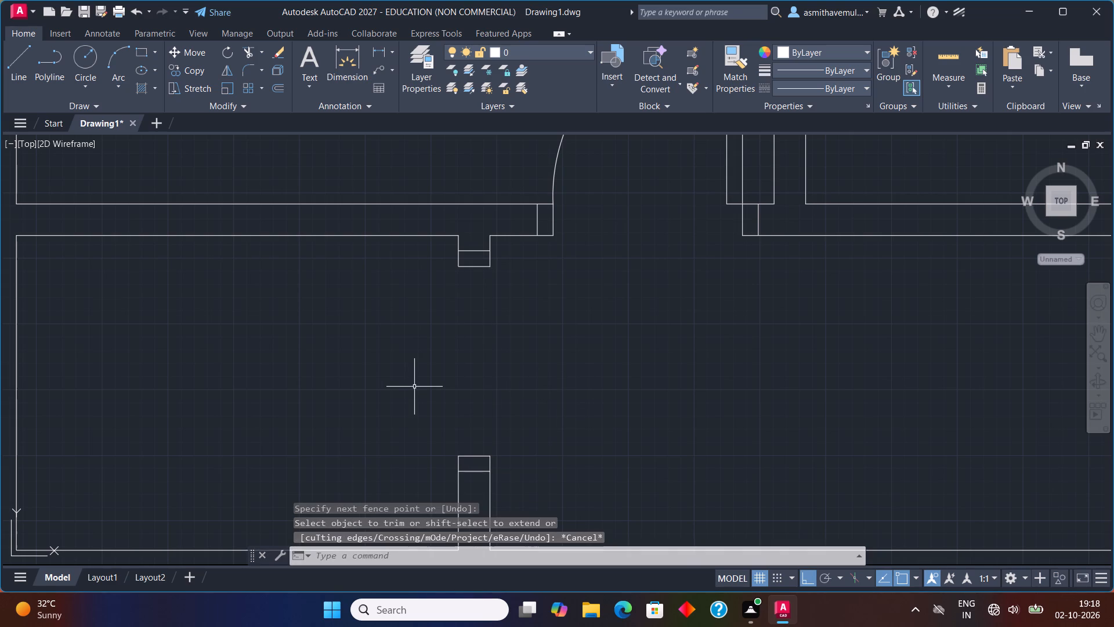
# Draw a 3' by 3" rectangle as the open door leaf, extending into the left room from the upper frame's lower-left corner.
pyautogui.write('REC')
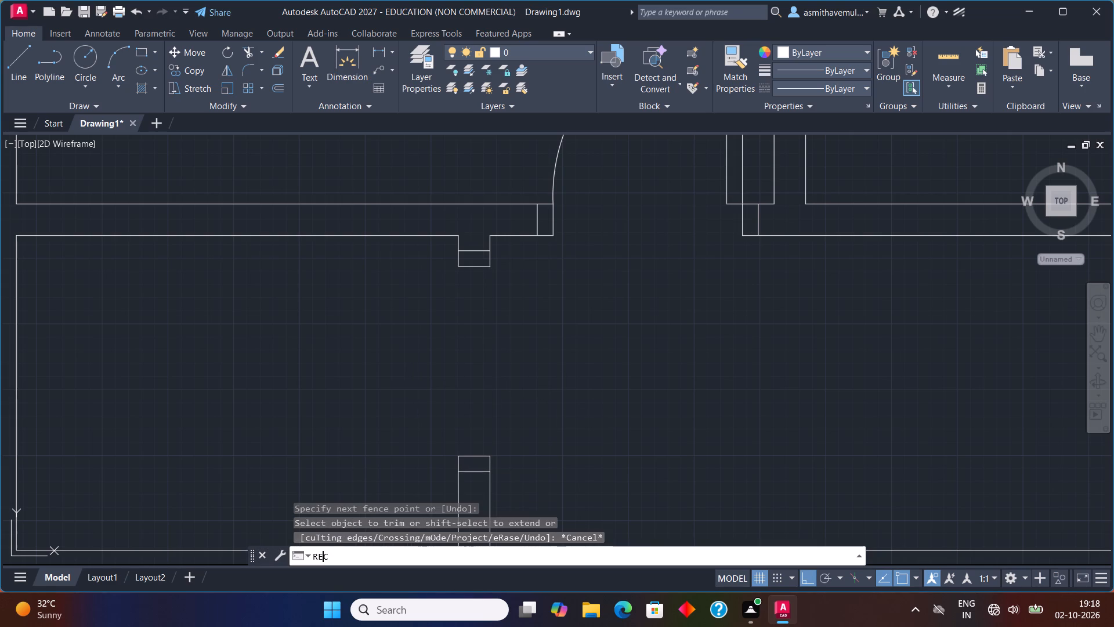
pyautogui.press('Return')
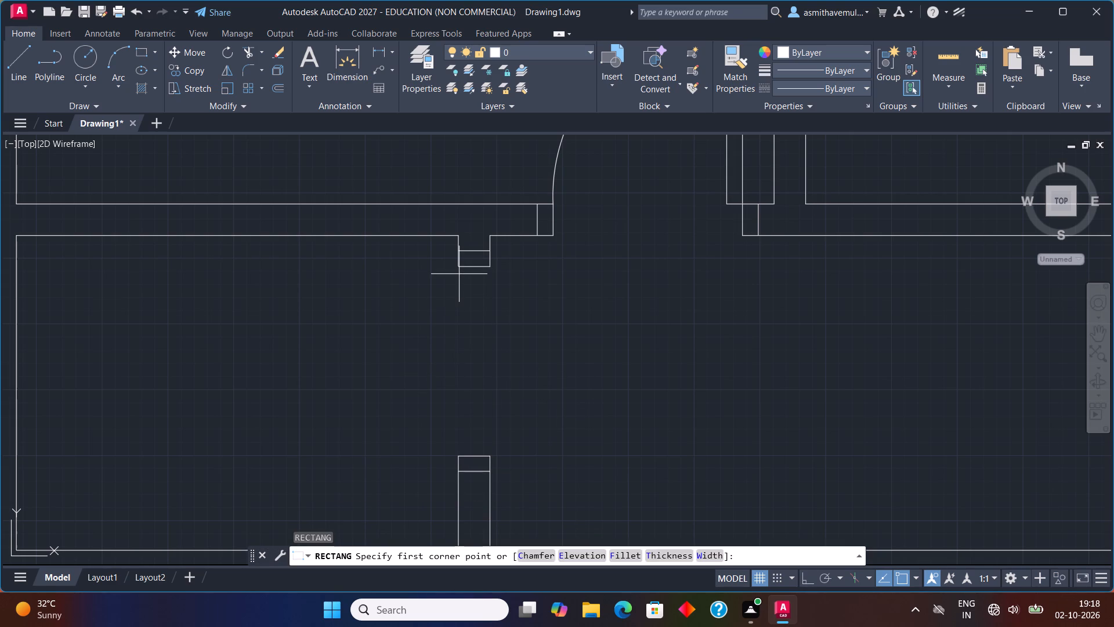
pyautogui.click(459, 268)
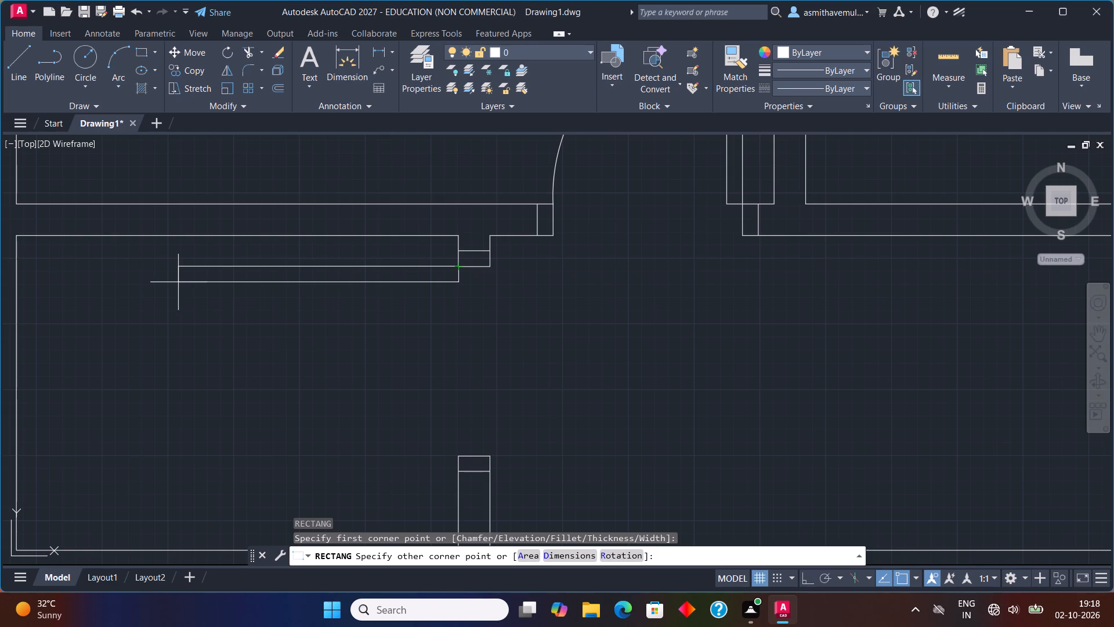
pyautogui.press('d')
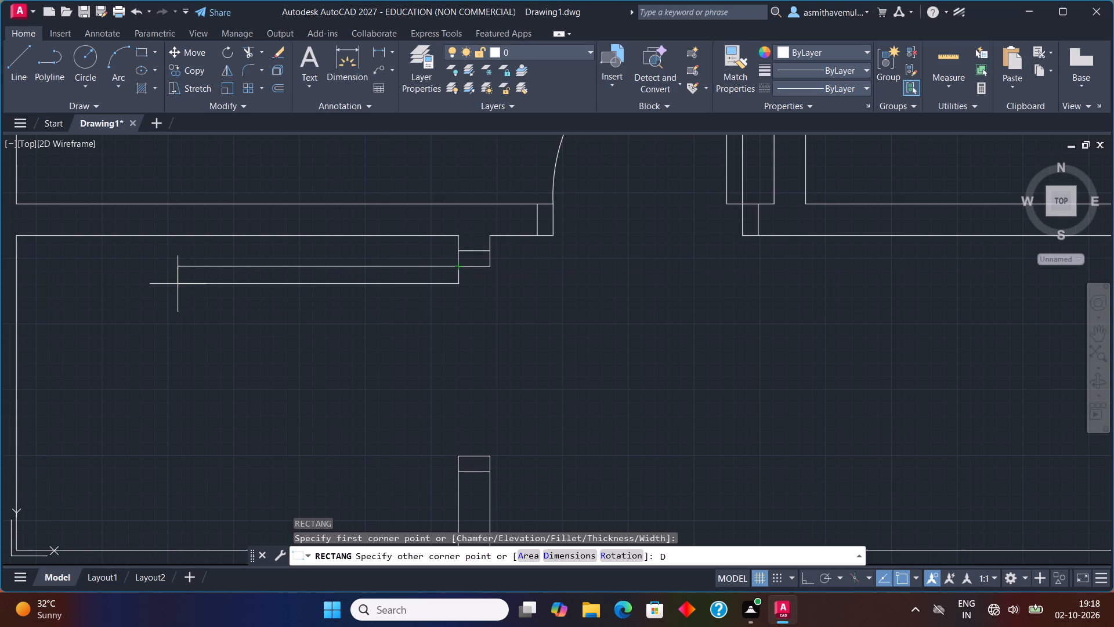
pyautogui.press('Return')
pyautogui.write("3'")
pyautogui.press('Return')
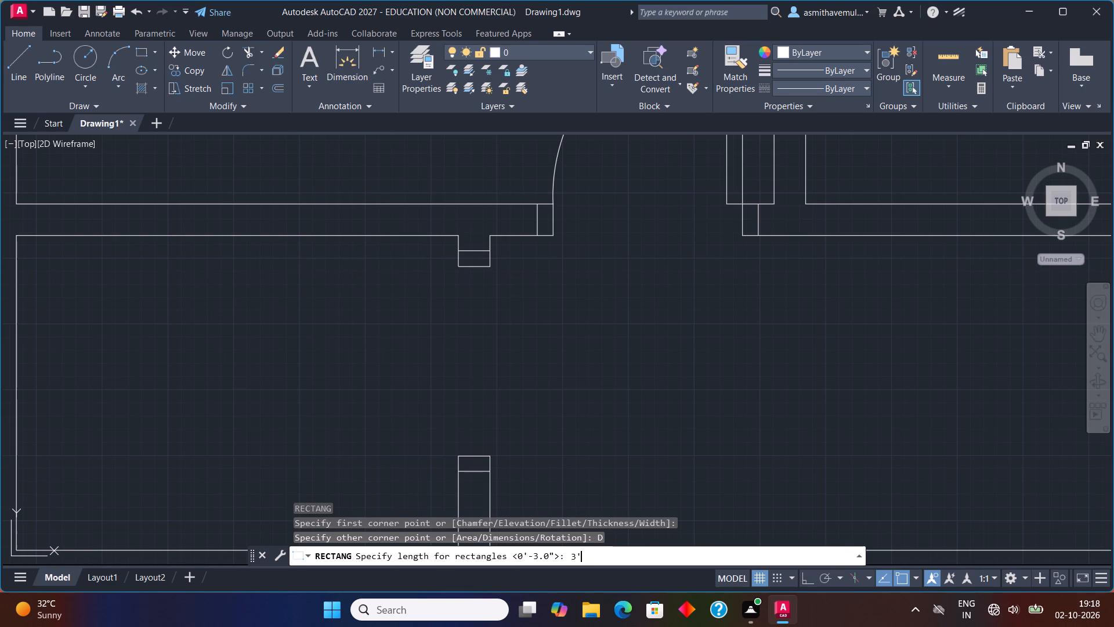
pyautogui.press('3')
pyautogui.hotkey('shift', '"')
pyautogui.press('Return')
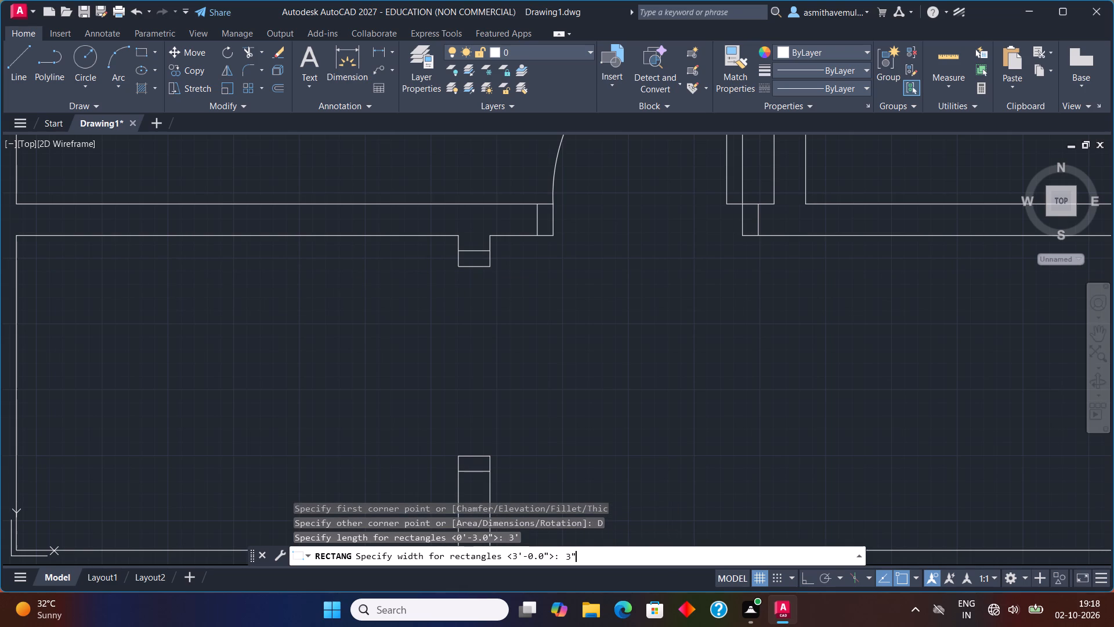
pyautogui.click(178, 283)
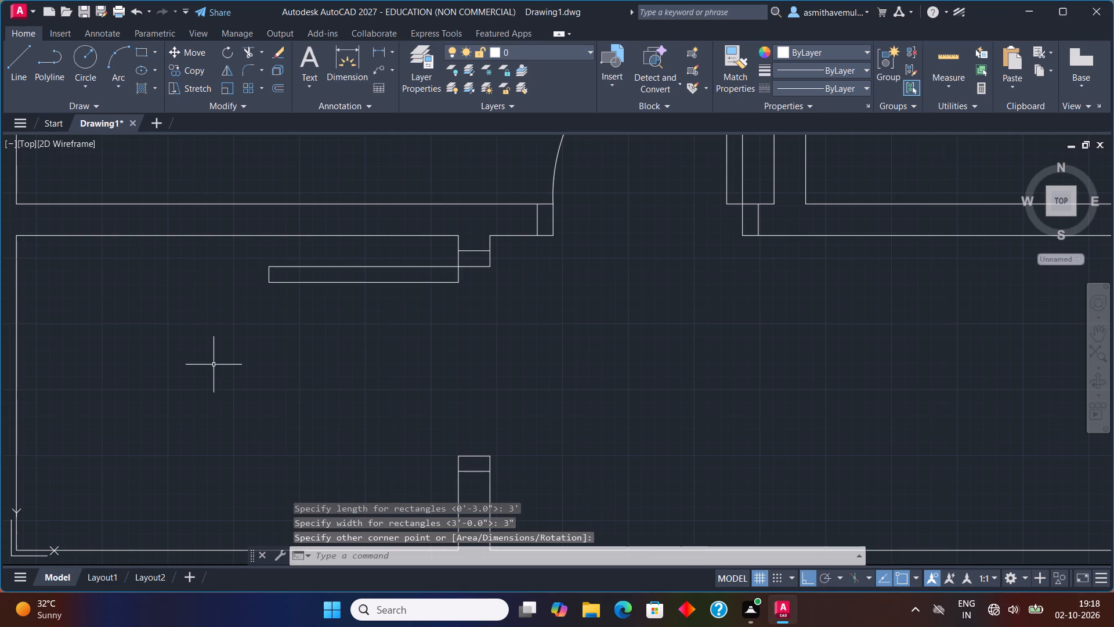
# Draw the door swing arc from the open leaf's outer end to the upper-left corner of the partition's lower door frame.
pyautogui.write('ARC')
pyautogui.press('Return')
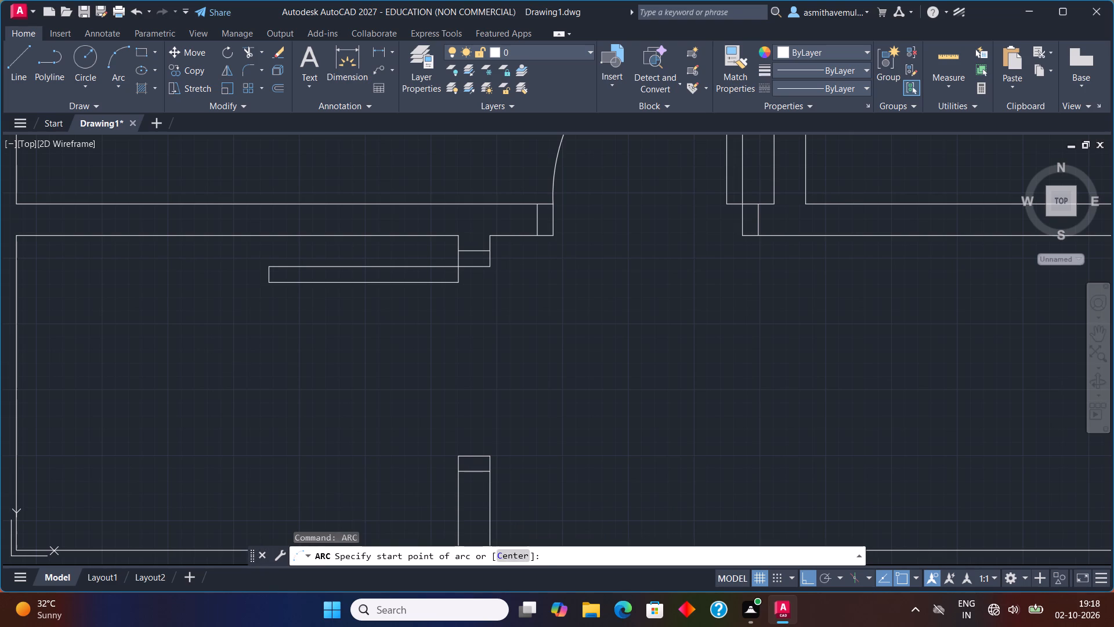
pyautogui.scroll(1, 247, 283)
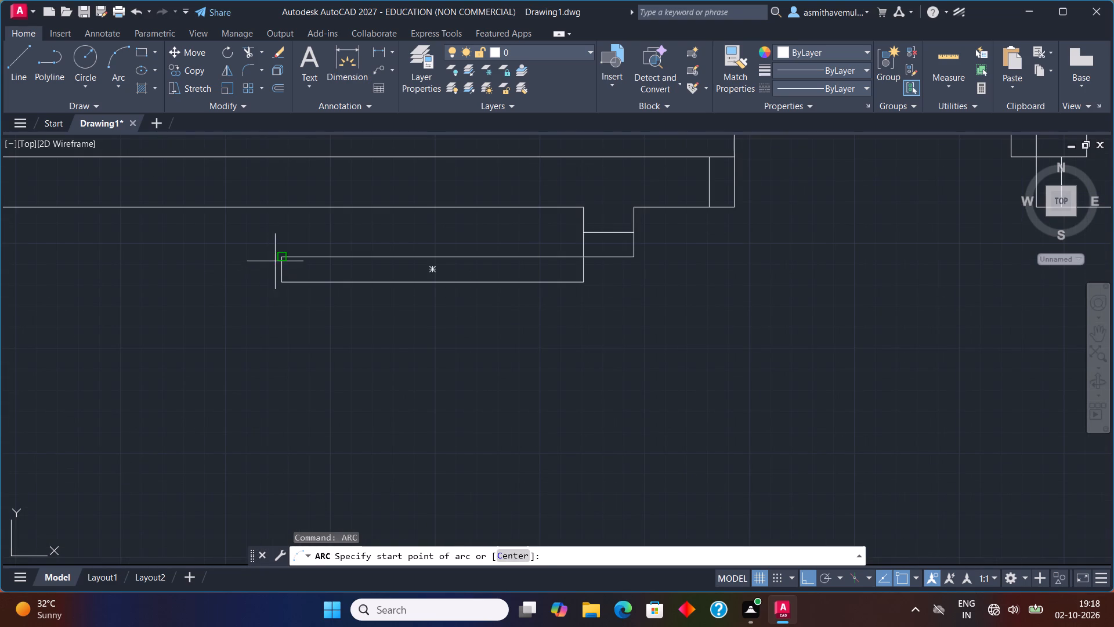
pyautogui.click(280, 258)
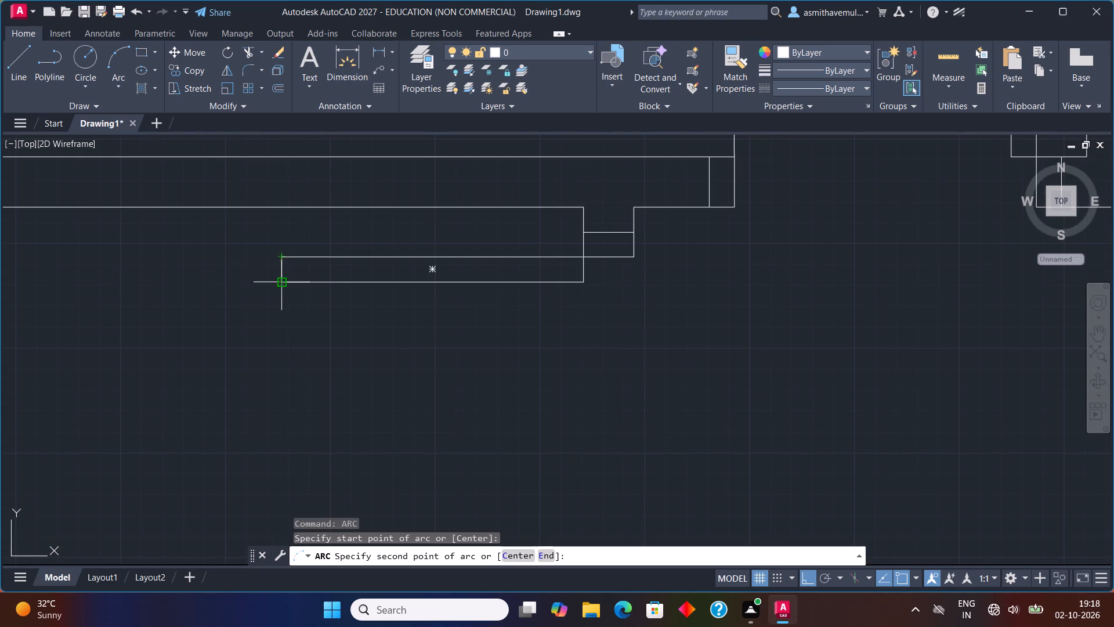
pyautogui.click(279, 283)
pyautogui.scroll(-2, 466, 380)
pyautogui.moveTo(491, 408); pyautogui.dragTo(433, 331, button='middle')
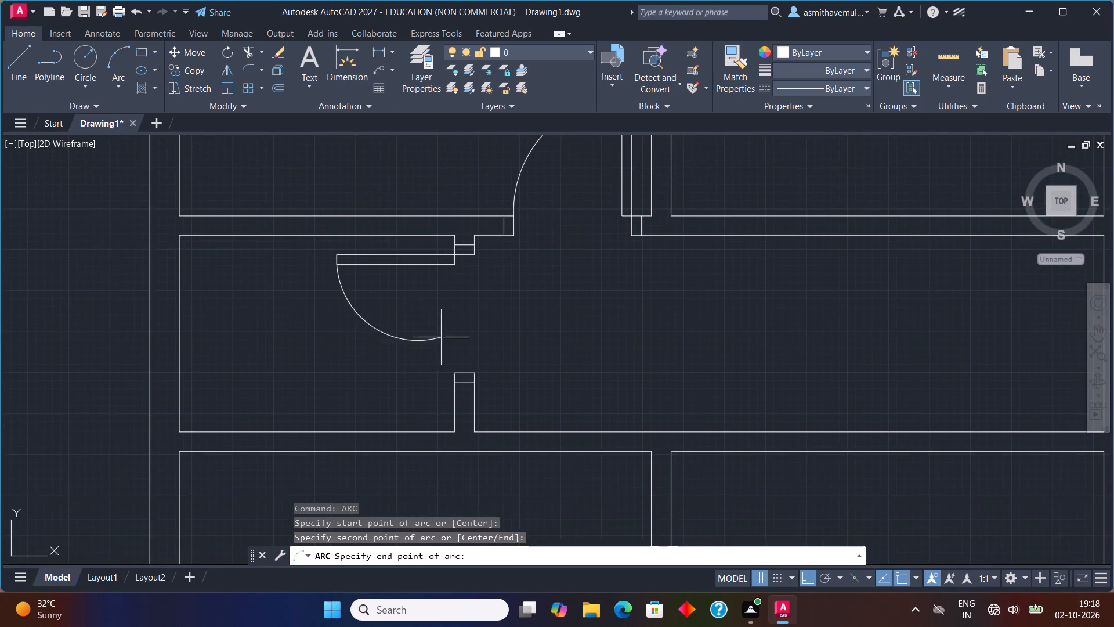
pyautogui.scroll(2, 471, 363)
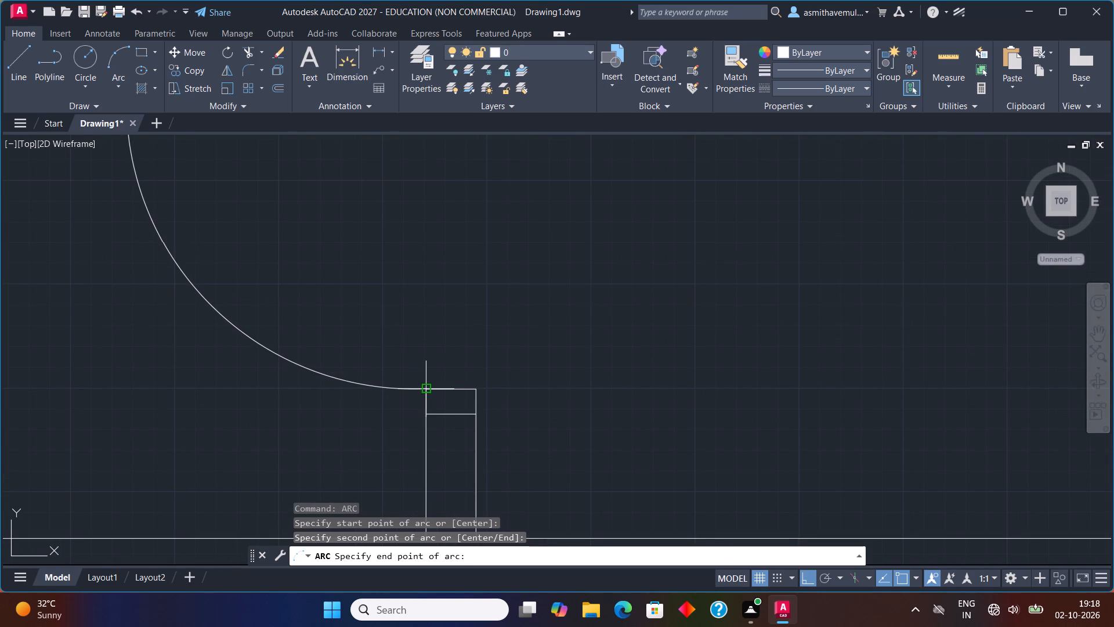
pyautogui.click(429, 391)
pyautogui.scroll(-2, 563, 344)
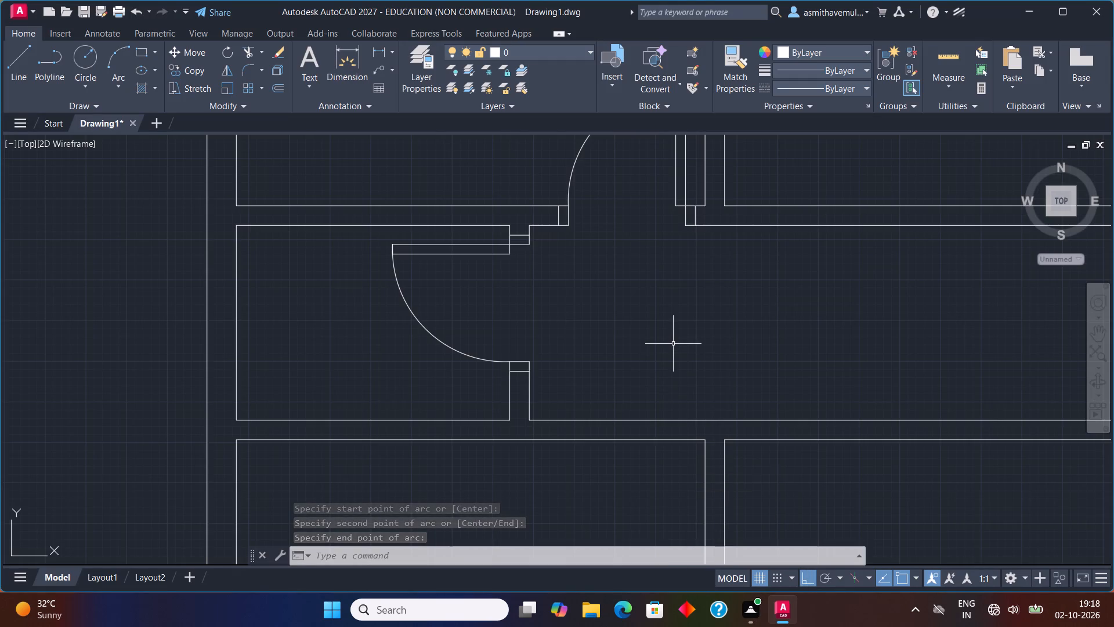
# Draw a line across the corridor's lower wall, starting 3" left of the upper-right corner of the left room below.
pyautogui.scroll(-2, 672, 343)
pyautogui.moveTo(671, 342); pyautogui.dragTo(676, 290, button='middle')
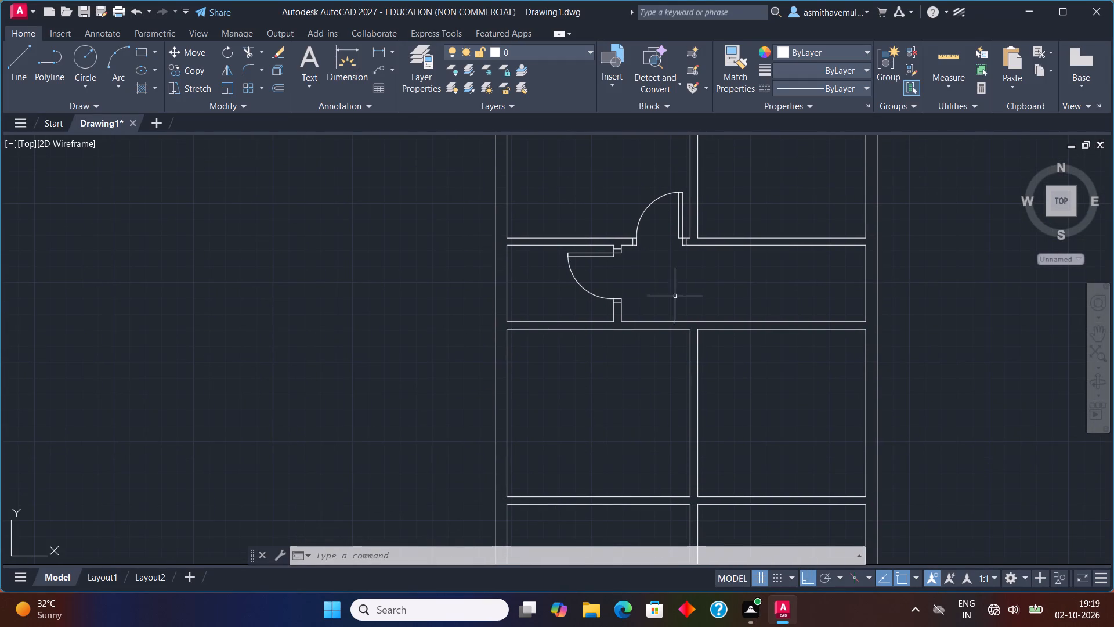
pyautogui.moveTo(660, 359); pyautogui.dragTo(618, 311, button='middle')
pyautogui.scroll(1, 633, 305)
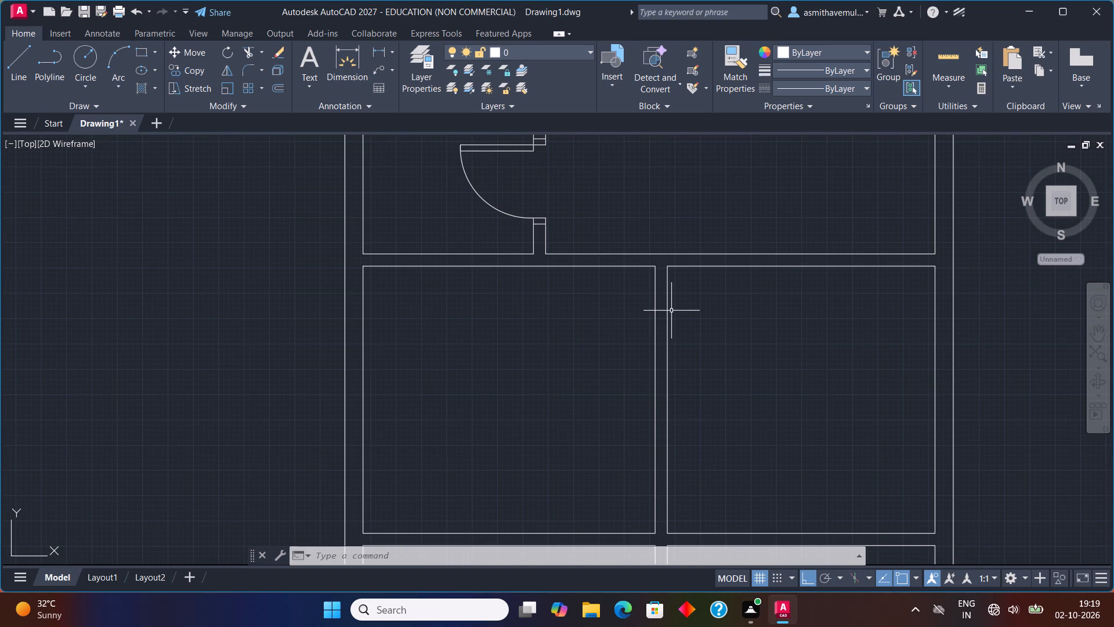
pyautogui.press('l')
pyautogui.press('Return')
pyautogui.write('FROM')
pyautogui.press('Return')
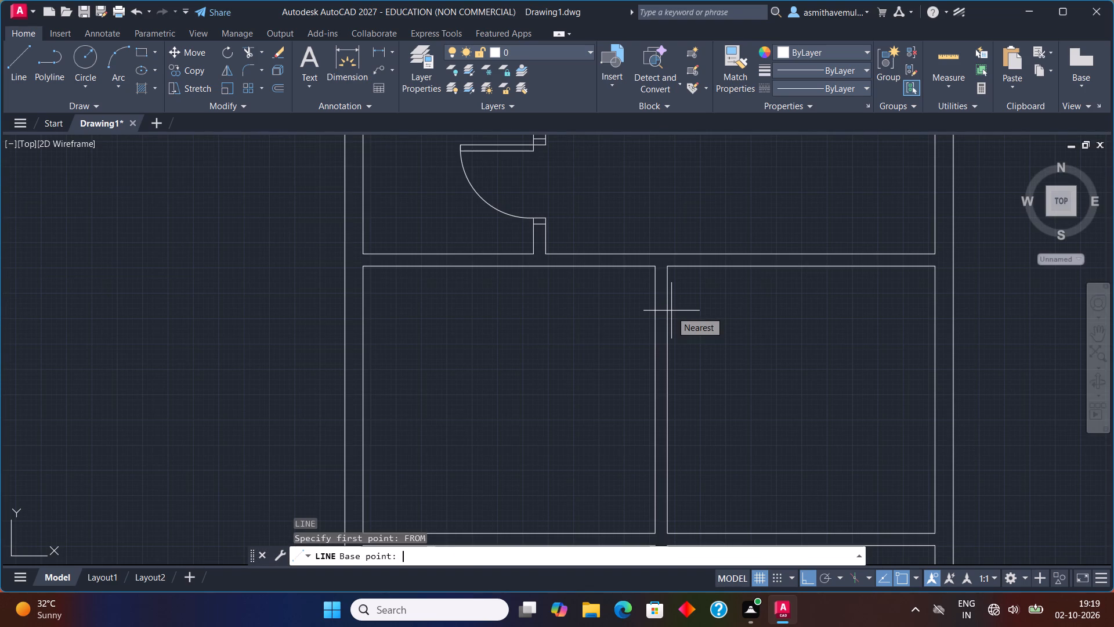
pyautogui.click(654, 270)
pyautogui.hotkey('shift', '@')
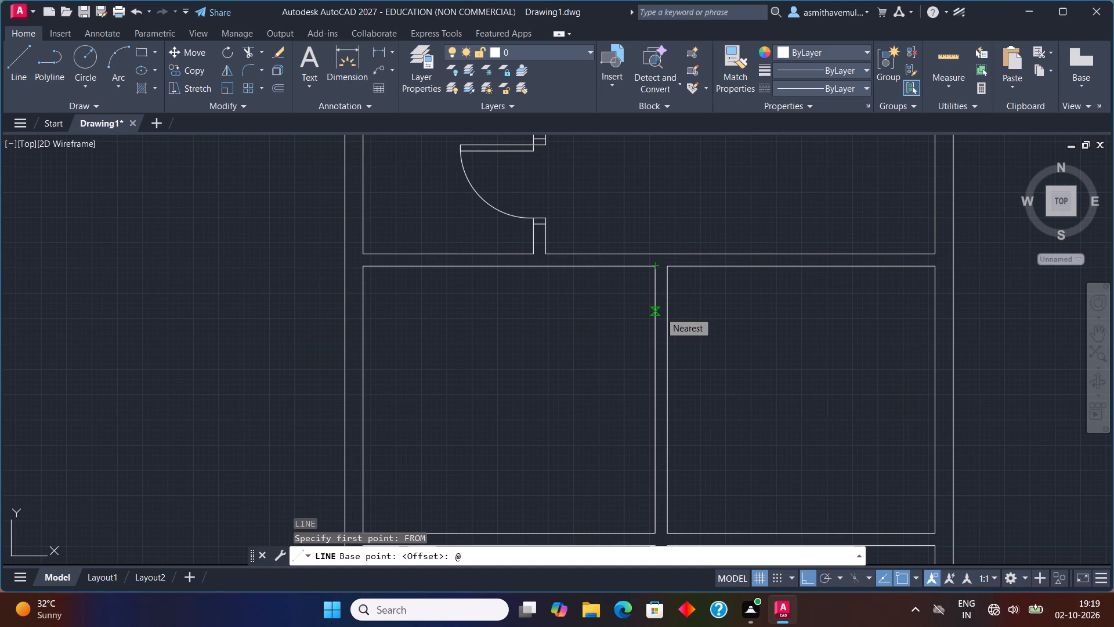
pyautogui.write('-3')
pyautogui.write('",')
pyautogui.press('-')
pyautogui.press('BackSpace')
pyautogui.press('0')
pyautogui.press('Return')
pyautogui.scroll(1, 647, 251)
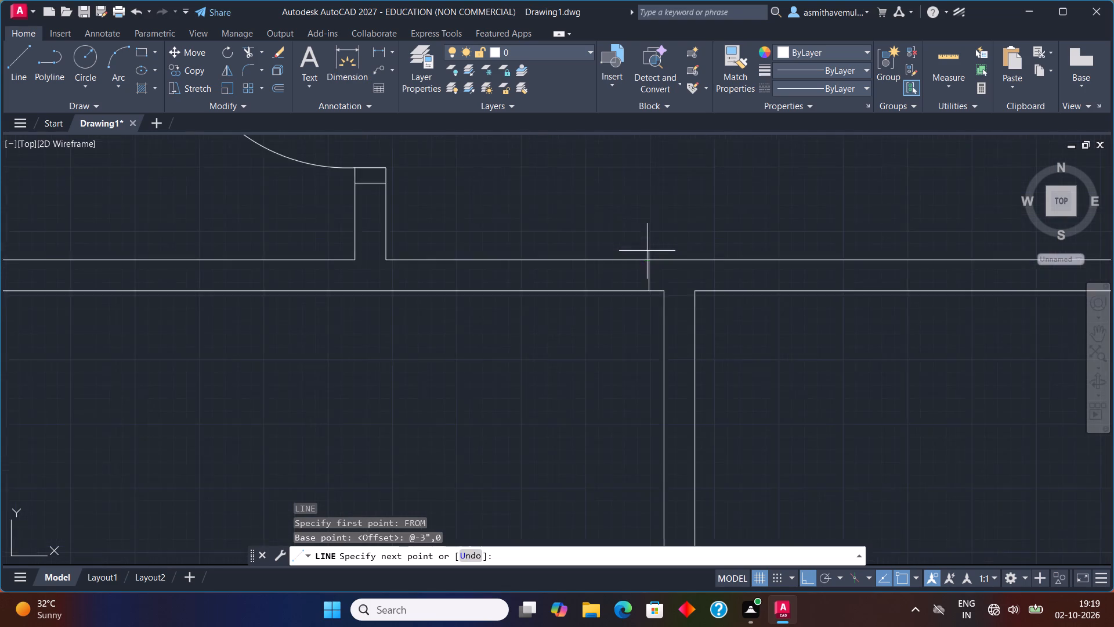
pyautogui.scroll(2, 647, 251)
pyautogui.click(650, 265)
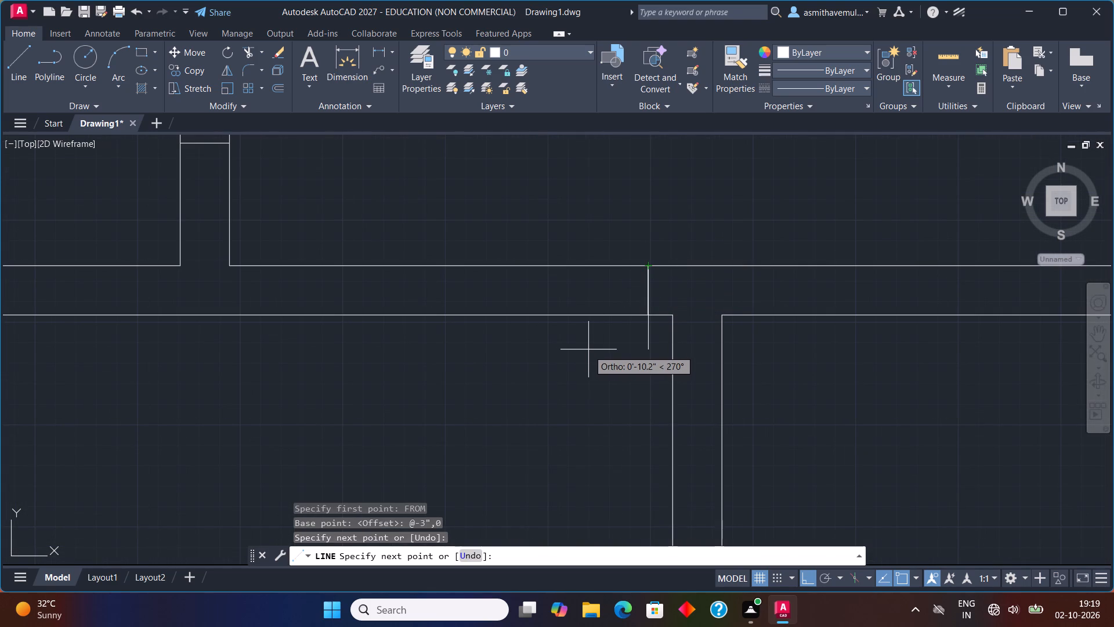
pyautogui.press('Escape')
# Offset the new line across the wall 3" to the left to form the first door frame.
pyautogui.press('o')
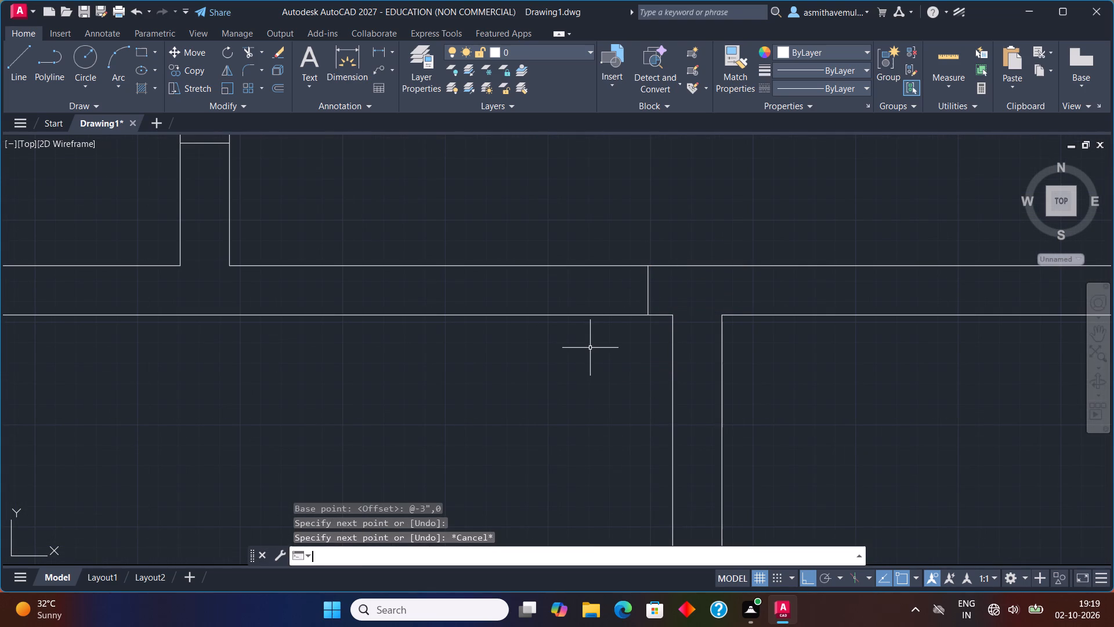
pyautogui.press('Return')
pyautogui.press('3')
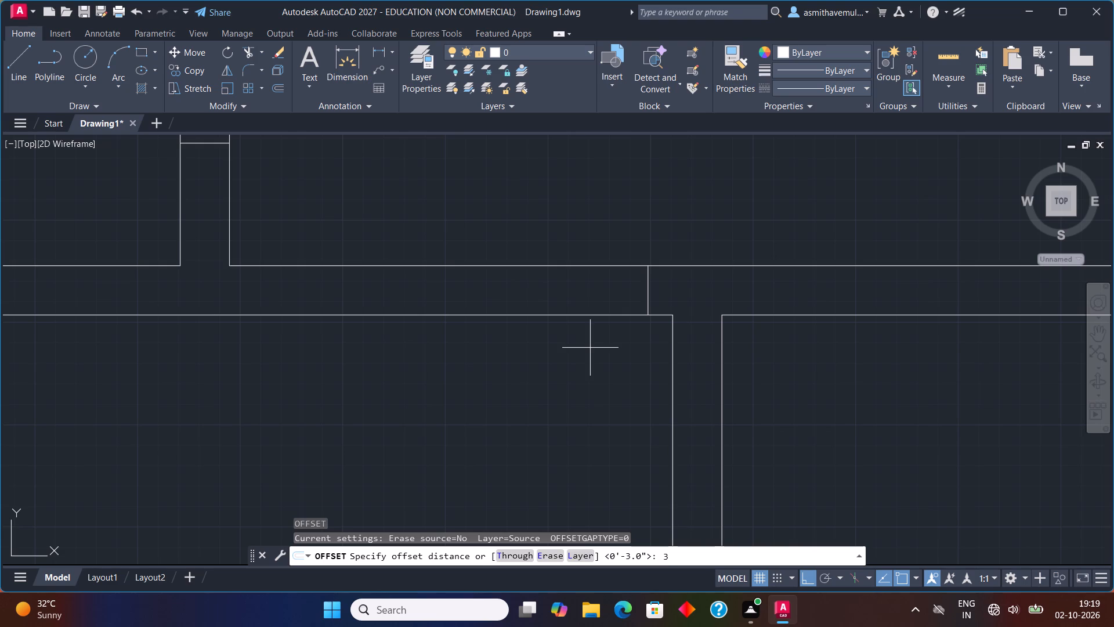
pyautogui.hotkey('shift', '"')
pyautogui.press('Return')
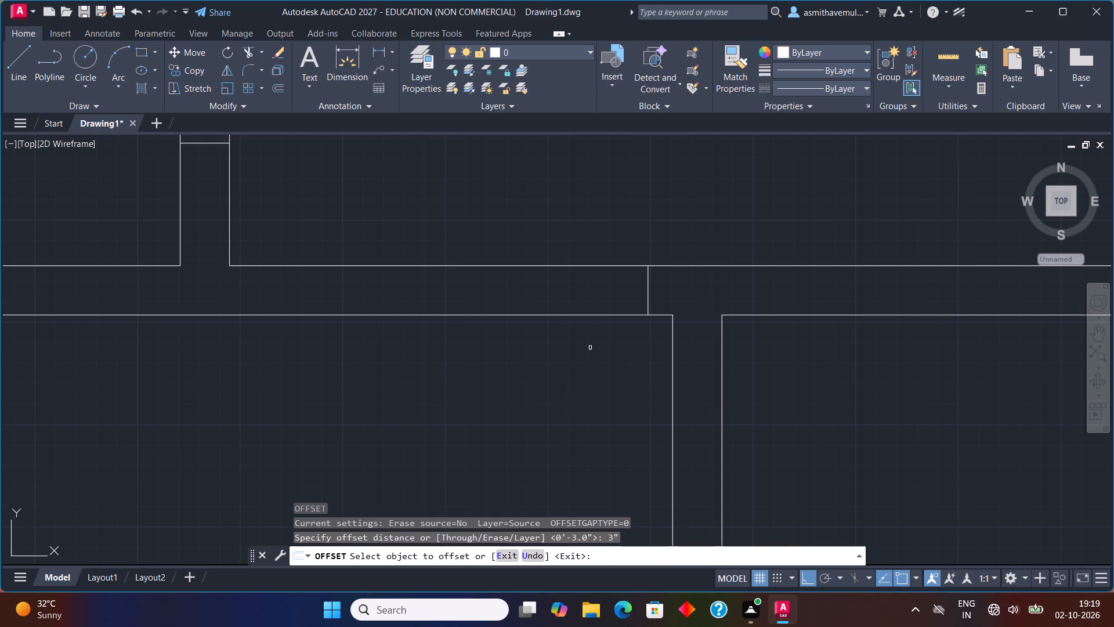
pyautogui.click(646, 297)
pyautogui.click(614, 301)
pyautogui.press('Escape')
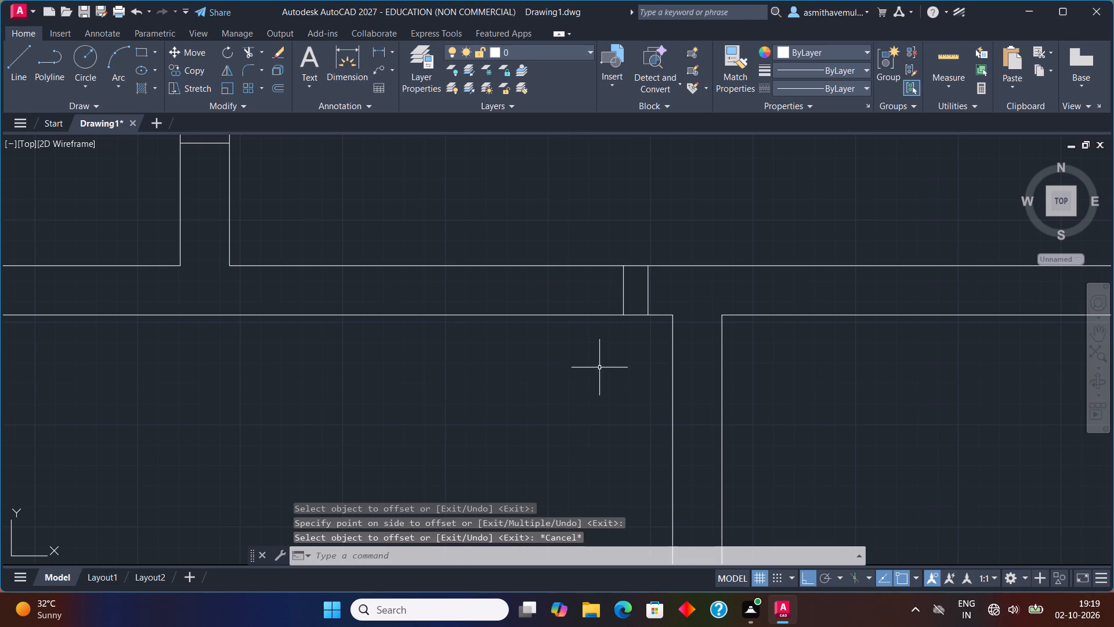
# Offset the first frame's left line 3' to the left to mark the opposite side of the door opening.
pyautogui.press('o')
pyautogui.press('Return')
pyautogui.write("3'")
pyautogui.press('Return')
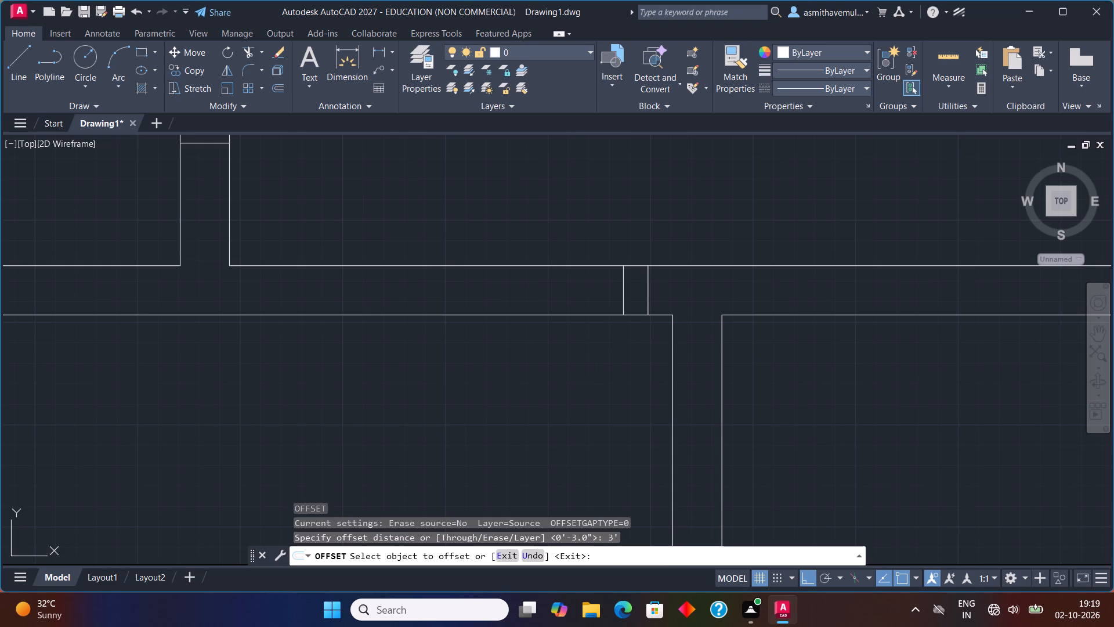
pyautogui.click(624, 287)
pyautogui.click(571, 297)
pyautogui.press('Escape')
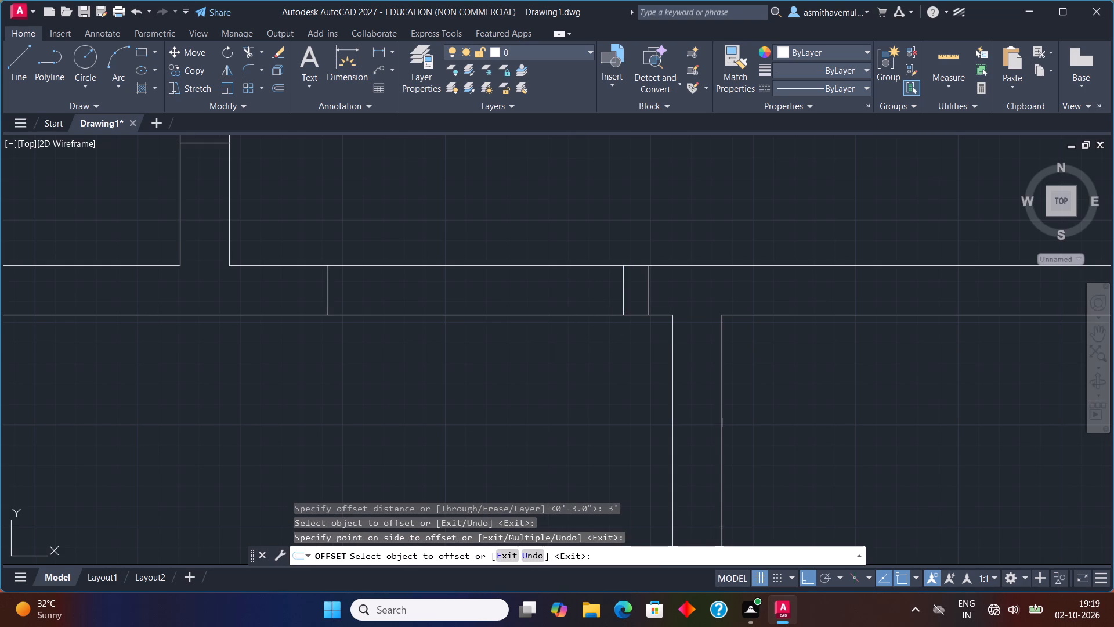
# Offset the left line of the door opening 3" further left to form the second door frame.
pyautogui.press('o')
pyautogui.press('Return')
pyautogui.press('3')
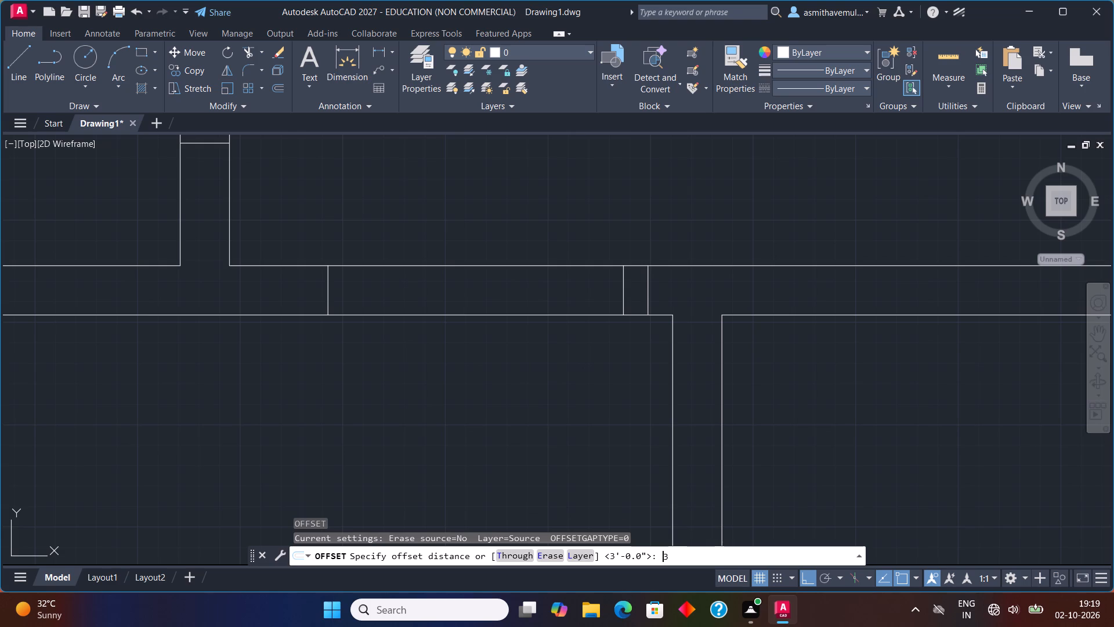
pyautogui.hotkey('shift', '"')
pyautogui.press('Return')
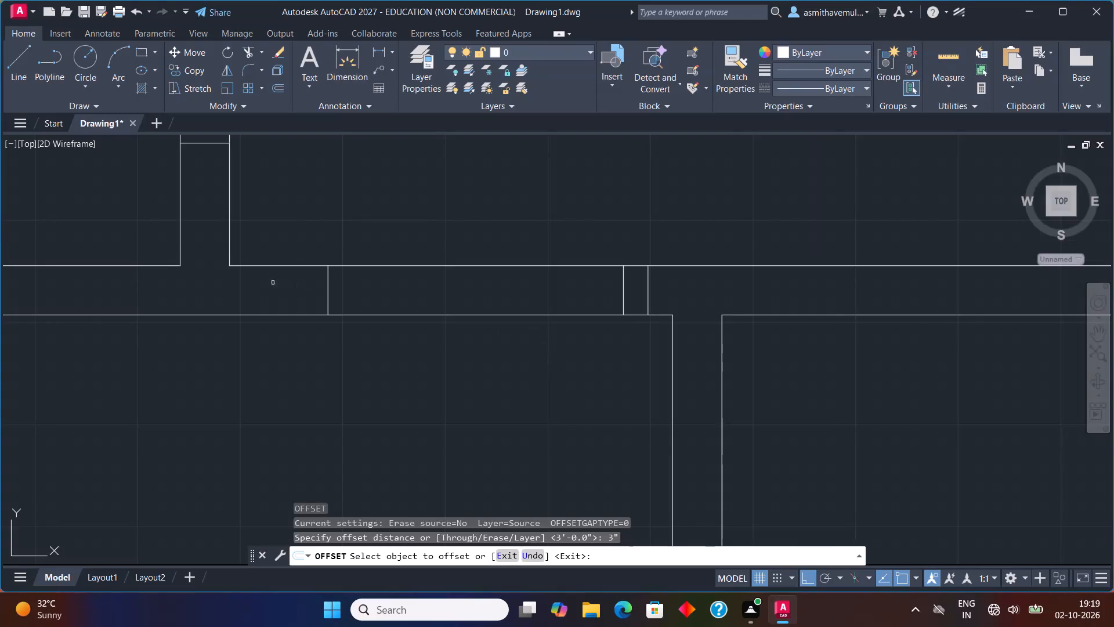
pyautogui.click(328, 298)
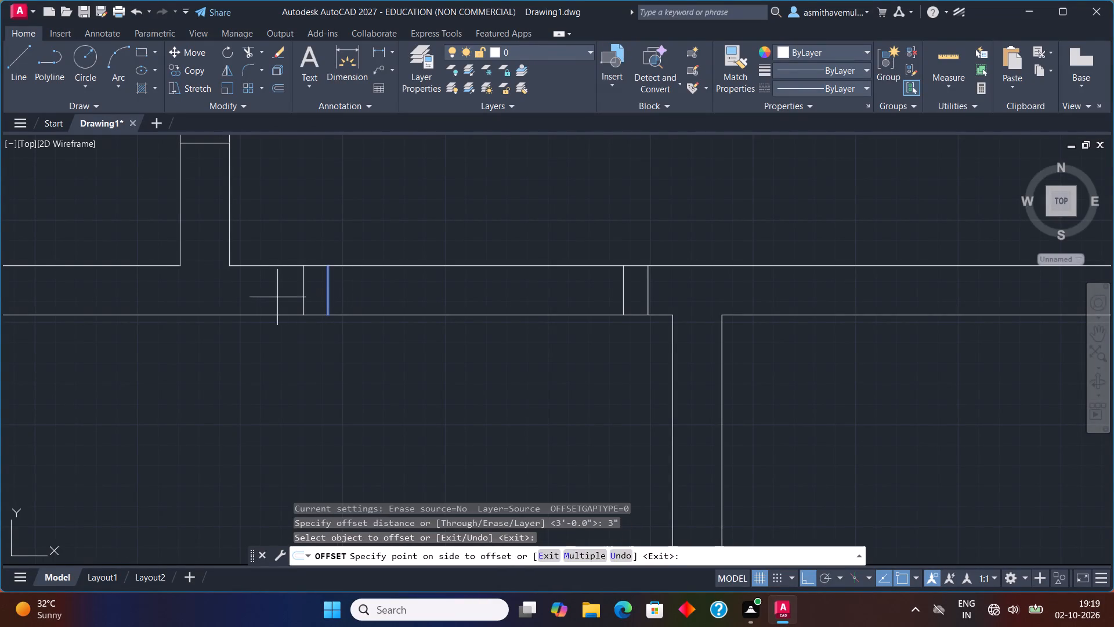
pyautogui.click(277, 298)
pyautogui.press('Escape')
# Trim both lines of the corridor's lower wall between the two door frames to open up the doorway.
pyautogui.scroll(-3, 385, 407)
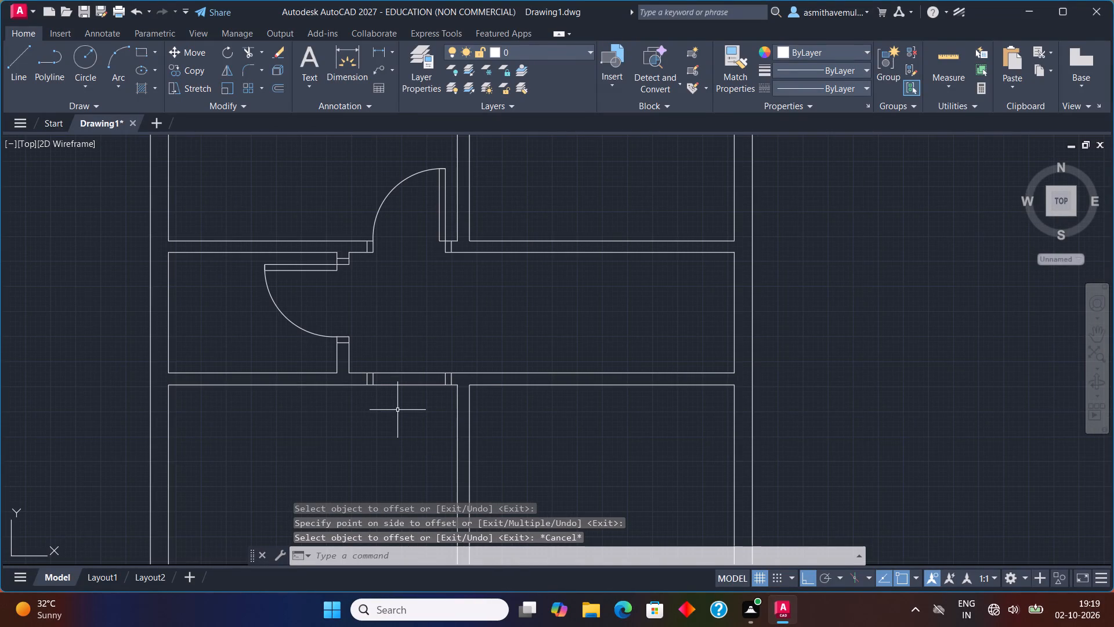
pyautogui.moveTo(398, 410); pyautogui.dragTo(382, 410, button='middle')
pyautogui.scroll(1, 385, 410)
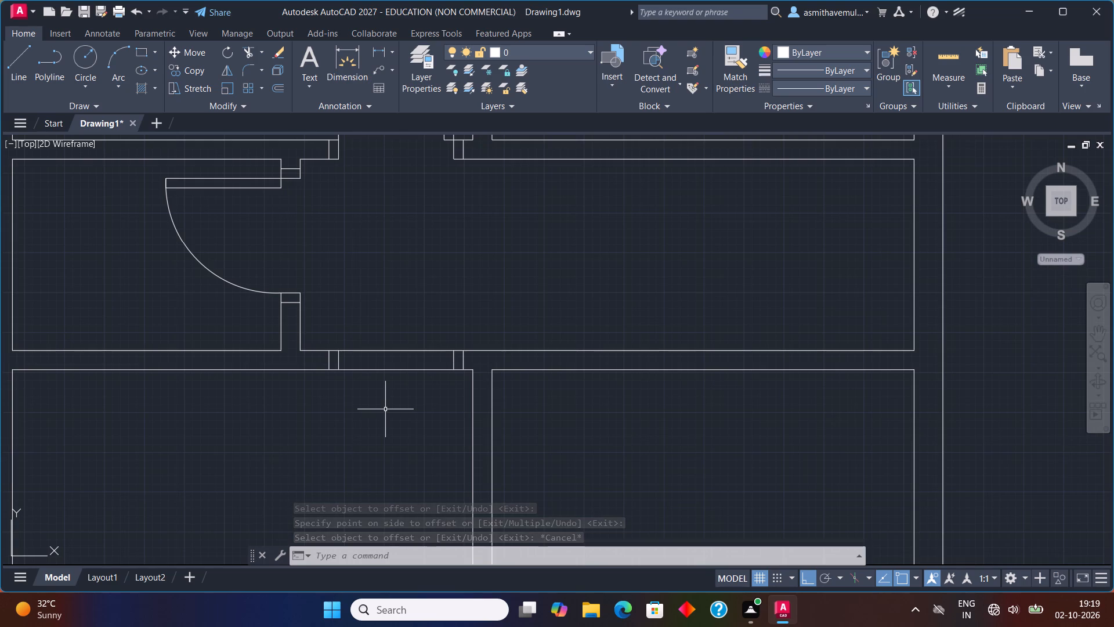
pyautogui.write('TRIM')
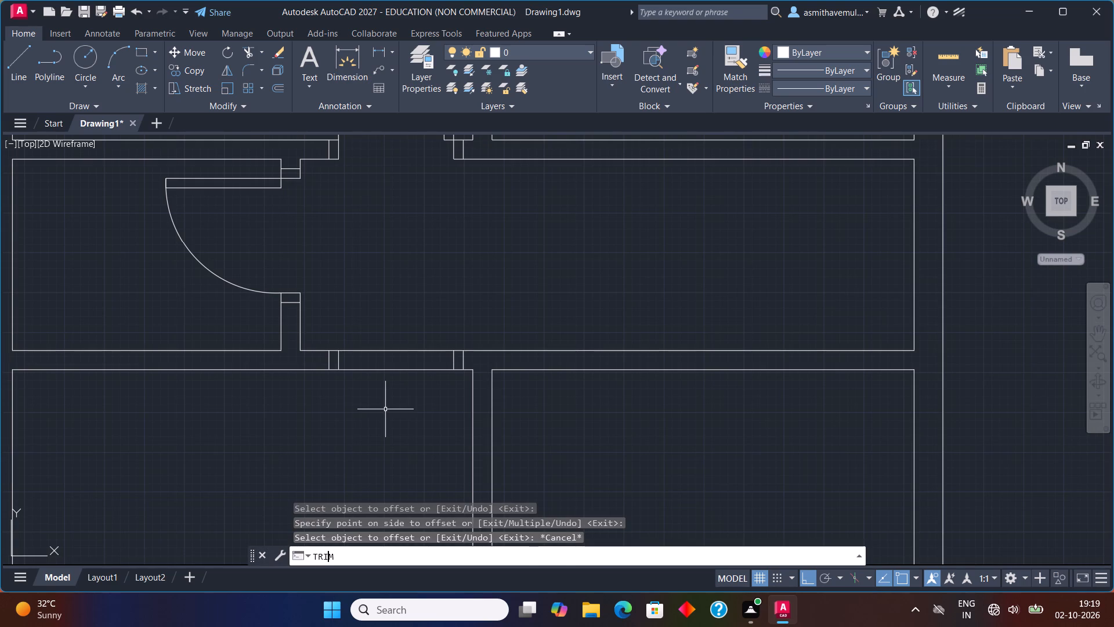
pyautogui.press('Return')
pyautogui.moveTo(385, 407); pyautogui.dragTo(404, 304)
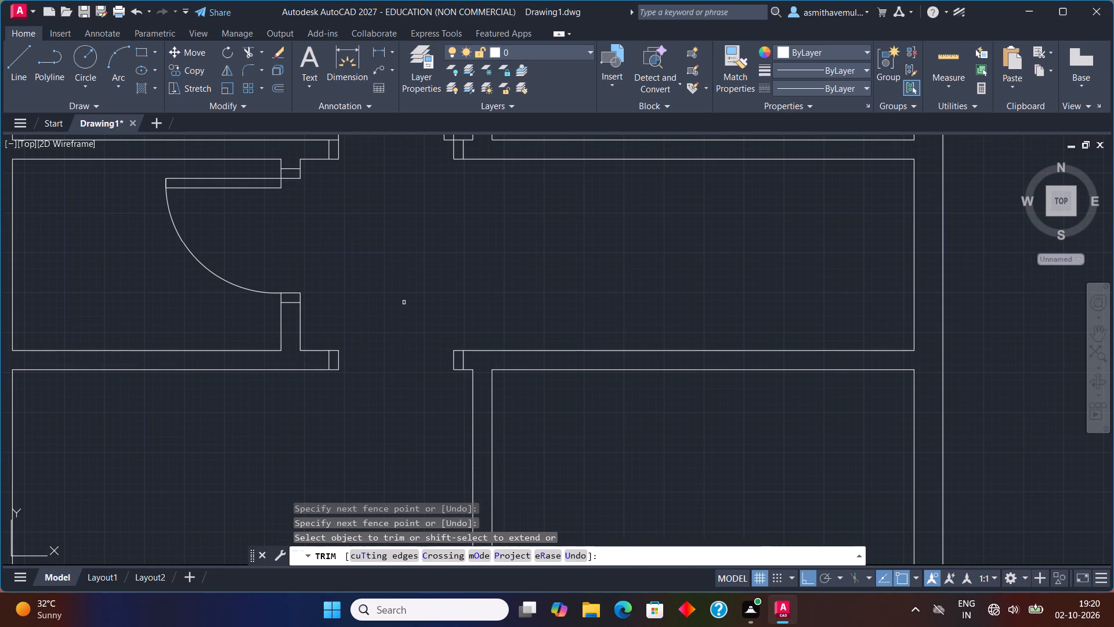
pyautogui.press('Escape')
# Draw a 3" by 3' rectangle as the open door leaf, extending down into the lower room from the right frame's lower-left corner.
pyautogui.scroll(1, 410, 312)
pyautogui.moveTo(423, 444); pyautogui.dragTo(423, 348, button='middle')
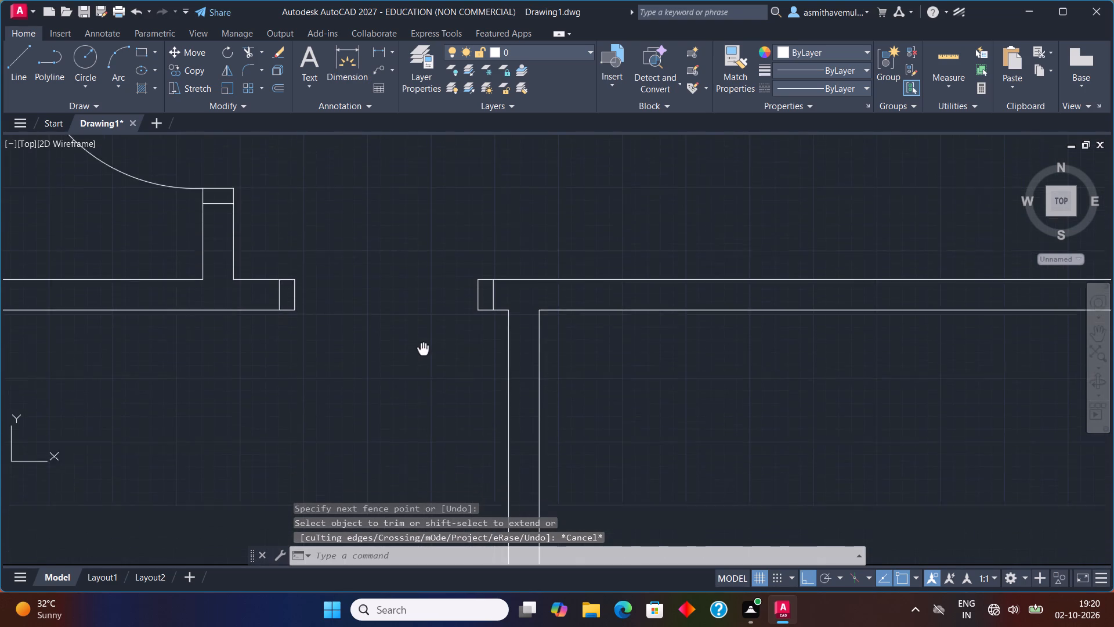
pyautogui.moveTo(423, 348); pyautogui.dragTo(423, 314, button='middle')
pyautogui.write('REC')
pyautogui.press('Return')
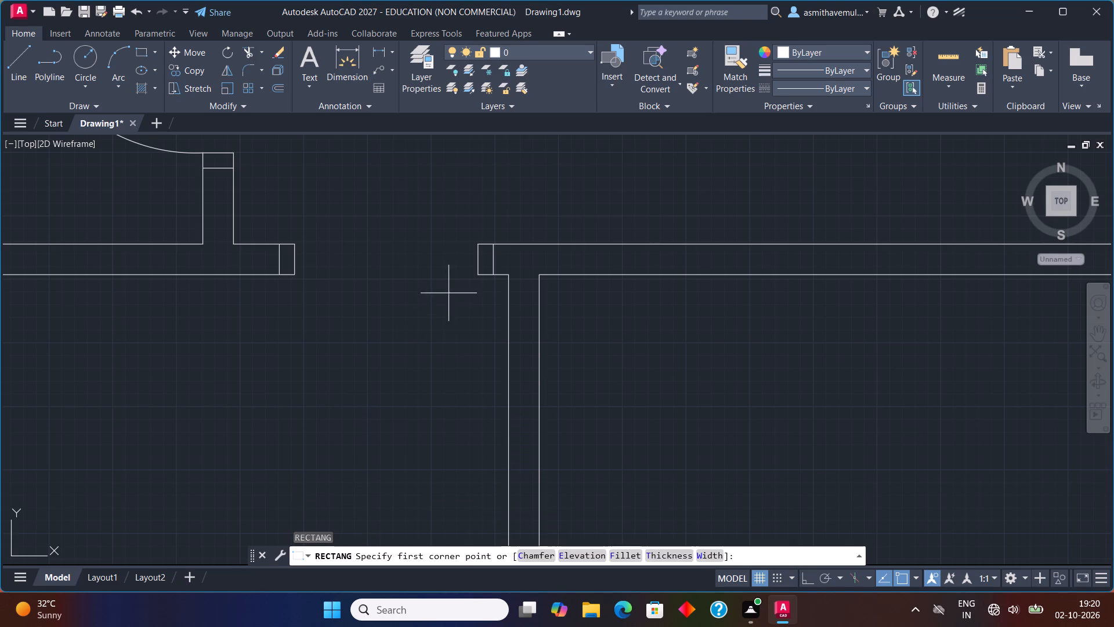
pyautogui.click(479, 276)
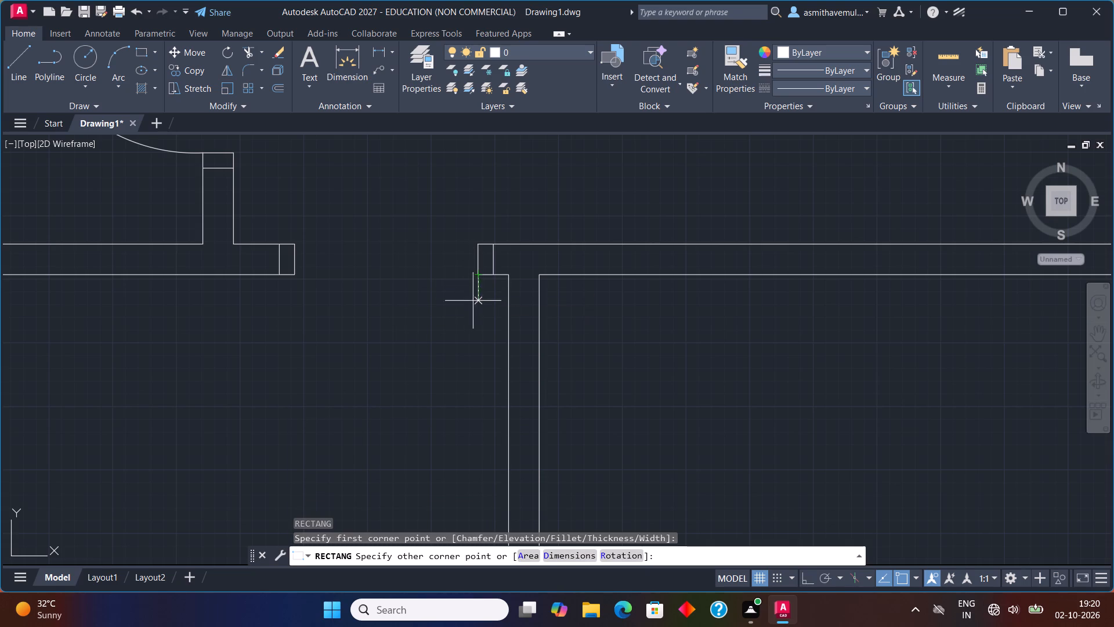
pyautogui.press('d')
pyautogui.press('Return')
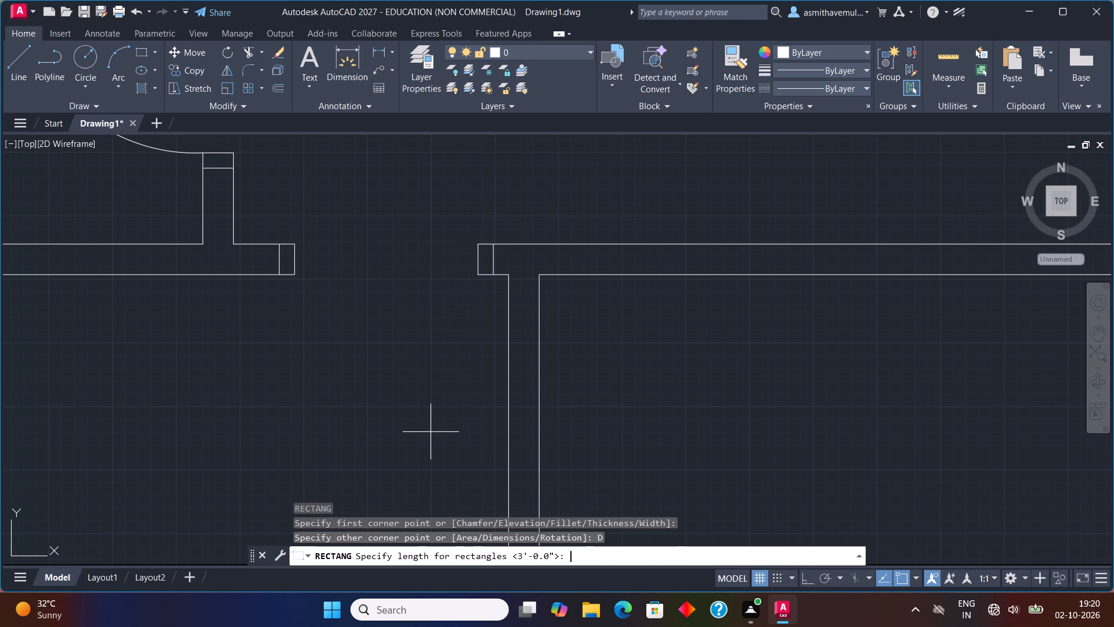
pyautogui.write('3"')
pyautogui.press('Return')
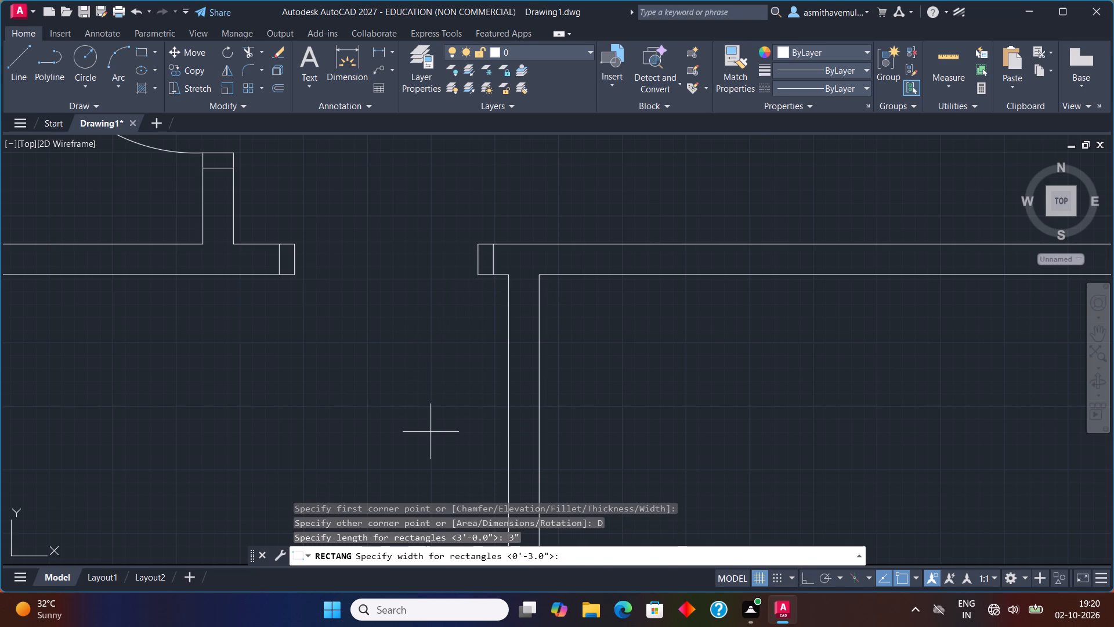
pyautogui.write("3'")
pyautogui.press('Return')
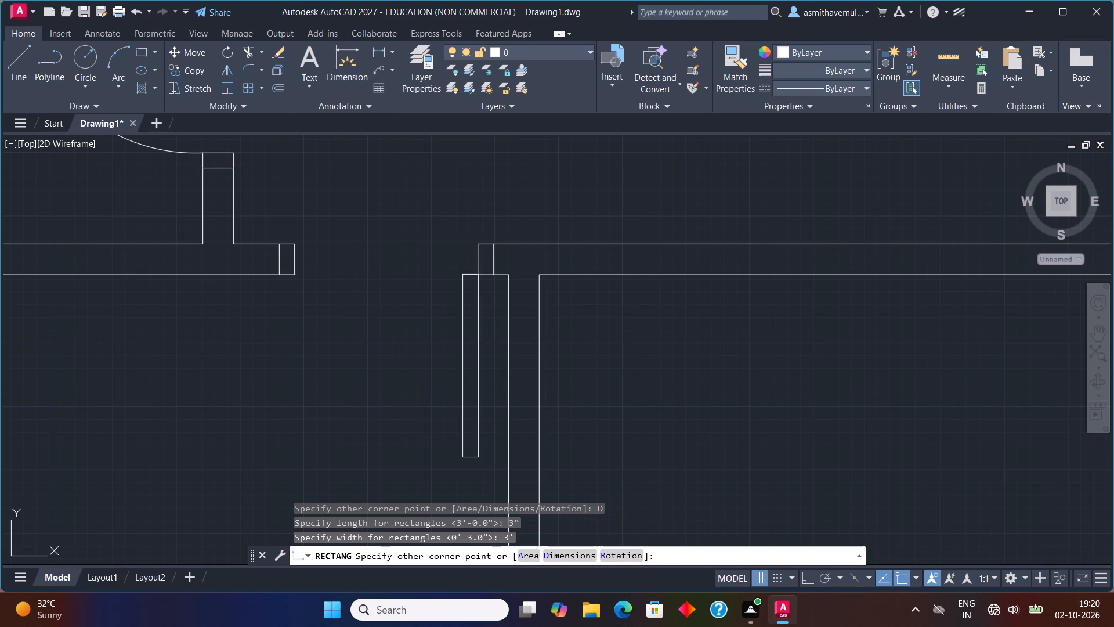
pyautogui.click(427, 433)
# Draw the door's swing arc from the leaf's lower end through its lower-left corner to the left frame's lower-right corner.
pyautogui.press('a')
pyautogui.write('RC')
pyautogui.press('Return')
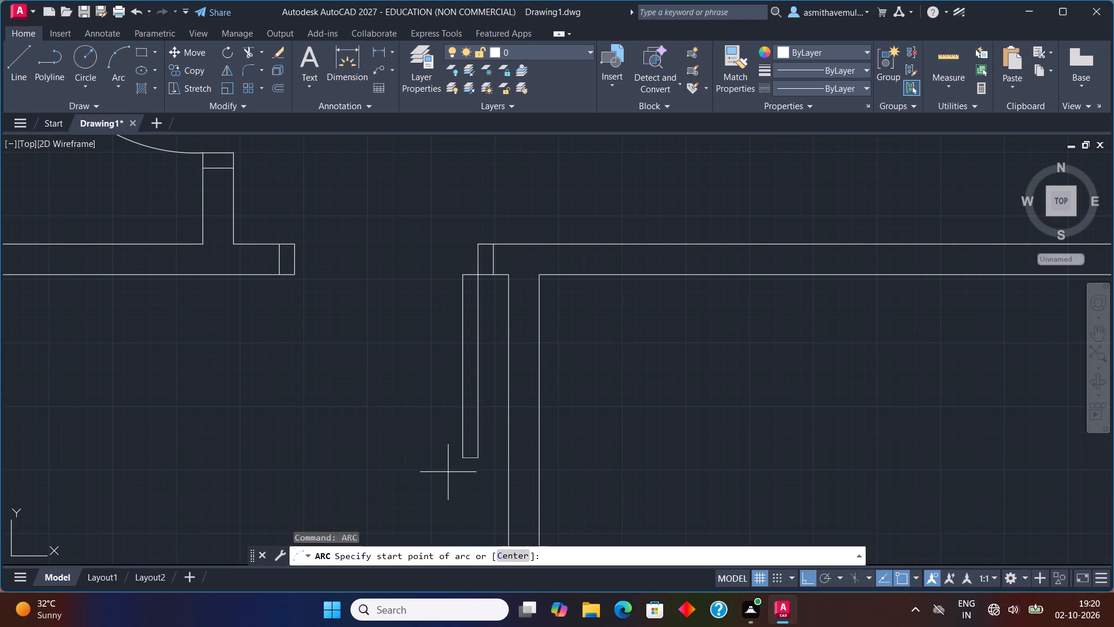
pyautogui.scroll(1, 479, 473)
pyautogui.click(478, 448)
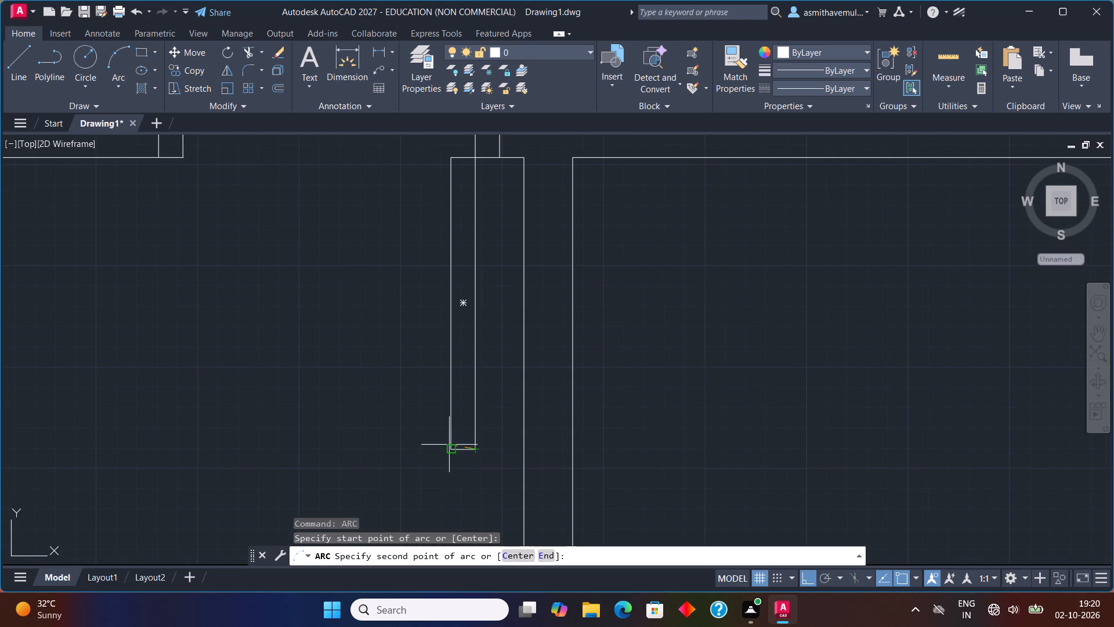
pyautogui.click(451, 446)
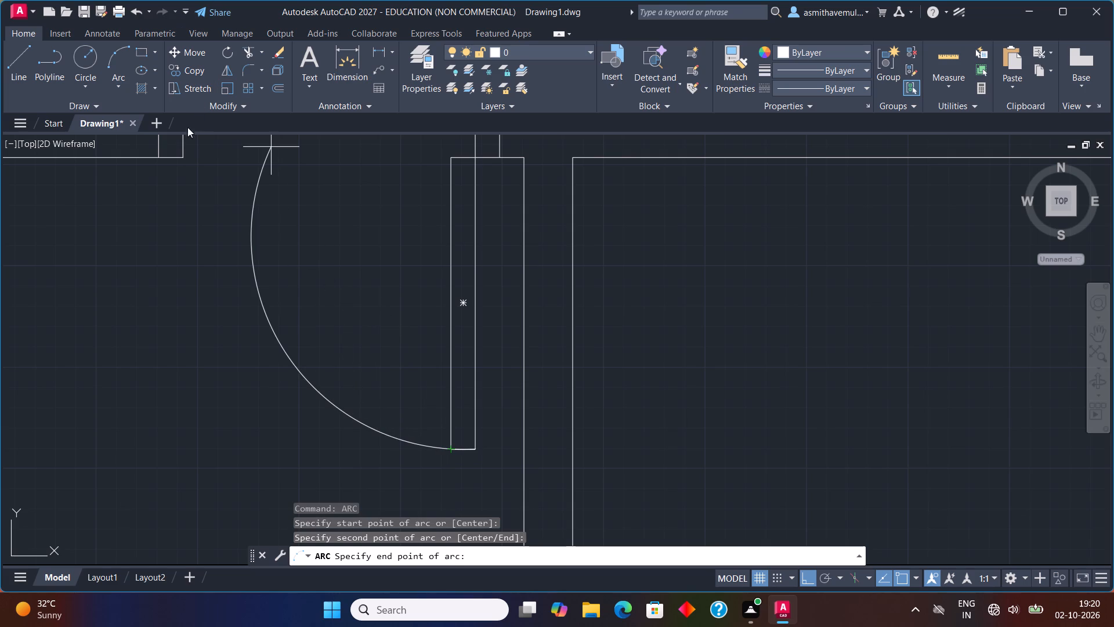
pyautogui.click(181, 157)
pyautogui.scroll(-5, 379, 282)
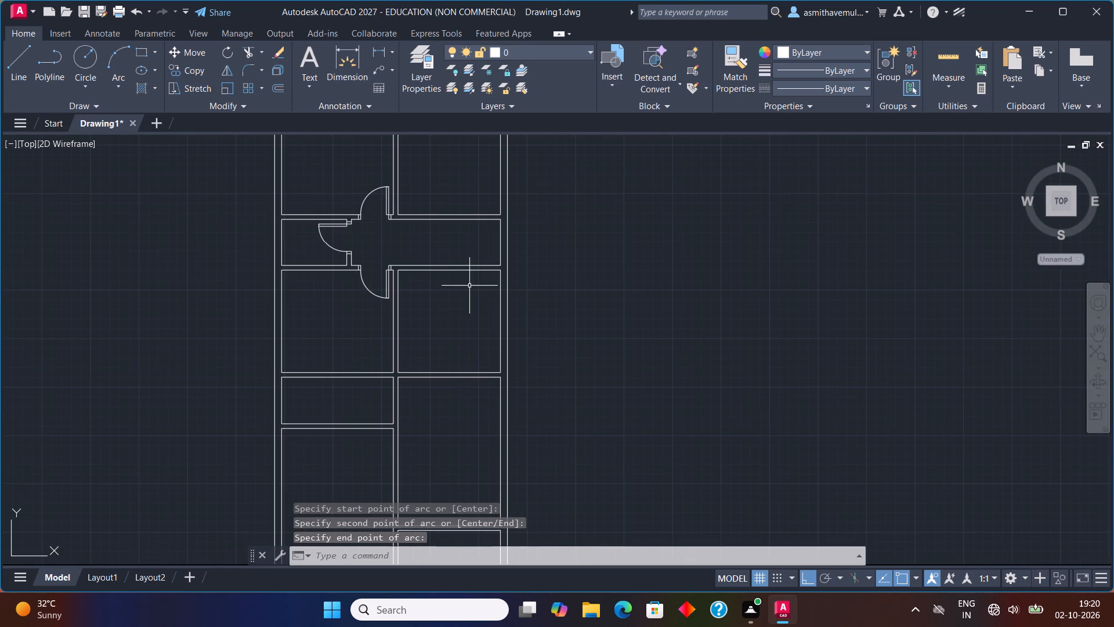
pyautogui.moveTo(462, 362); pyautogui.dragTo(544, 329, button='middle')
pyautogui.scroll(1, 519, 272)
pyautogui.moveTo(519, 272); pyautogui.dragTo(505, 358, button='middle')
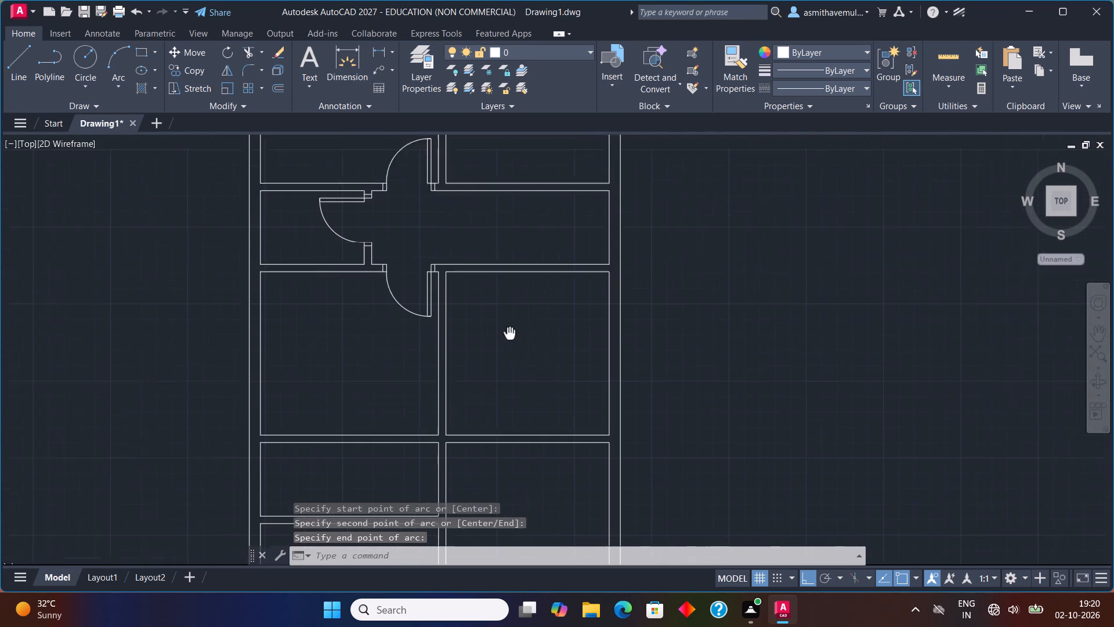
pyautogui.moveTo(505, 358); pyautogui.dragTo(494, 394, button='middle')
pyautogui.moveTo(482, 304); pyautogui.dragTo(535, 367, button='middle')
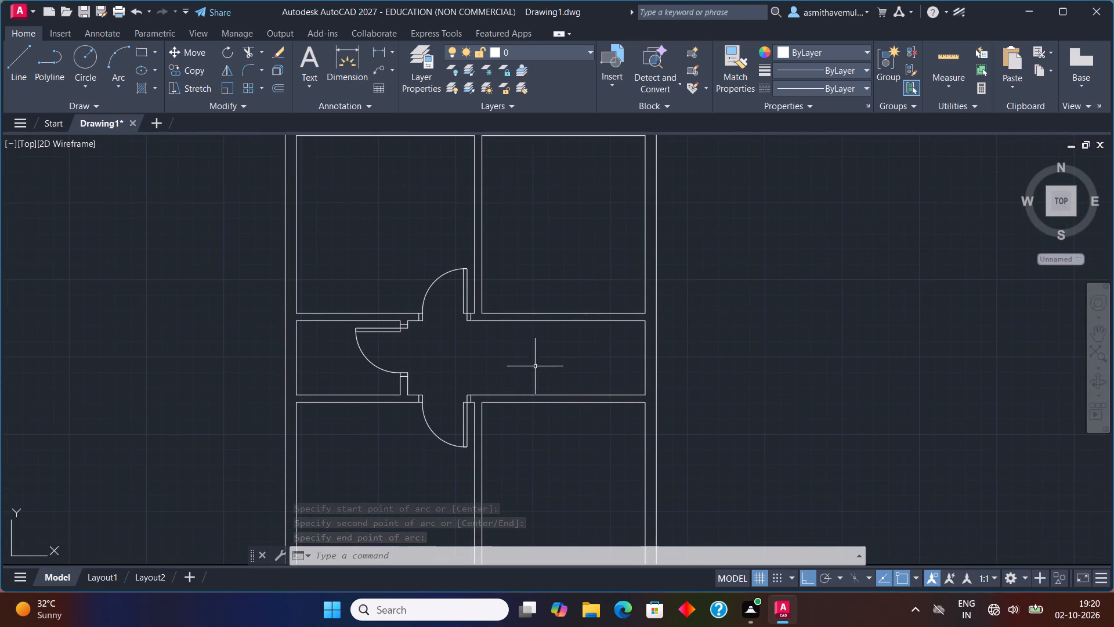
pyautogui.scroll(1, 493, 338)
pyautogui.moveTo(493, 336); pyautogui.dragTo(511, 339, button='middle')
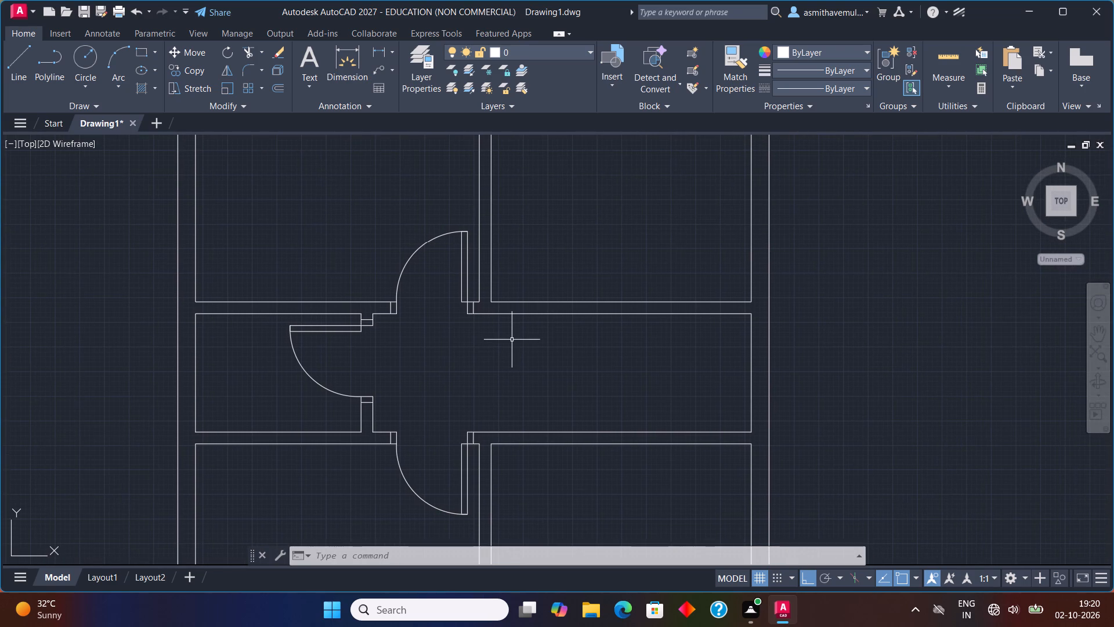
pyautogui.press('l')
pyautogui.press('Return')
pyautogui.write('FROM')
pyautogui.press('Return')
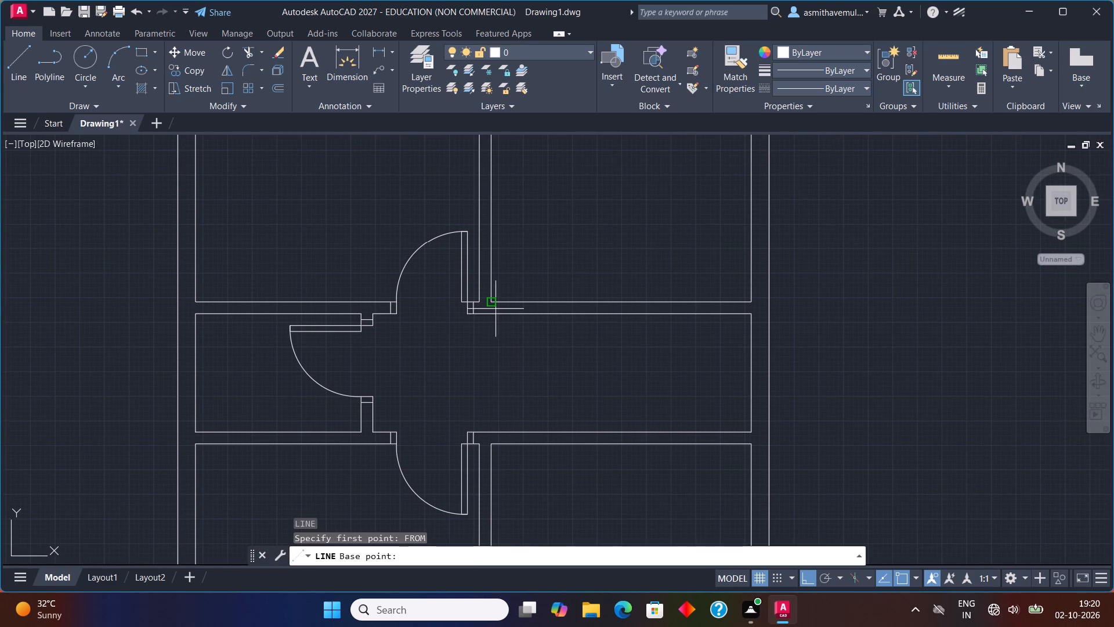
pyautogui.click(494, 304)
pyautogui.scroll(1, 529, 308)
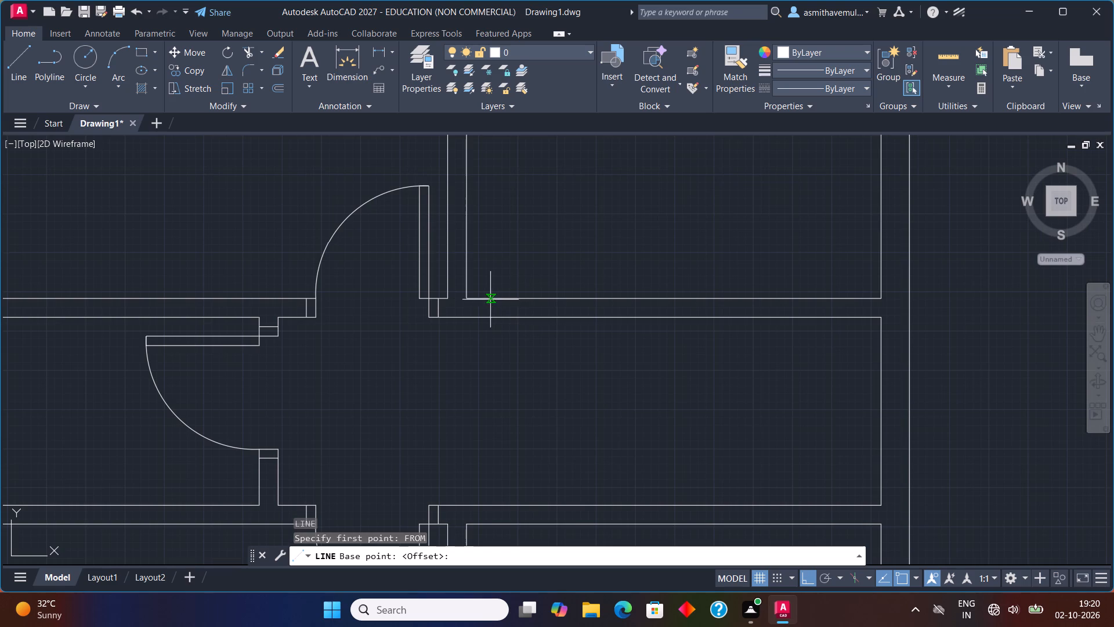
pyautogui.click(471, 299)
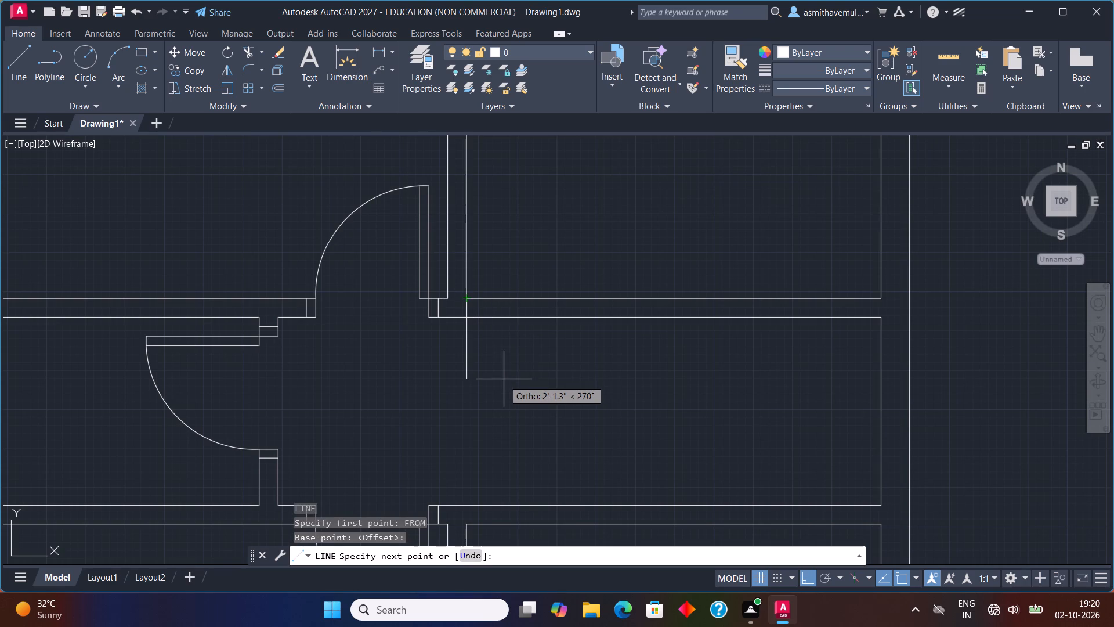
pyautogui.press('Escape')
# Draw a line across the corridor's upper wall, starting 3" right of the upper-right room's lower-left inner corner.
pyautogui.press('l')
pyautogui.press('Return')
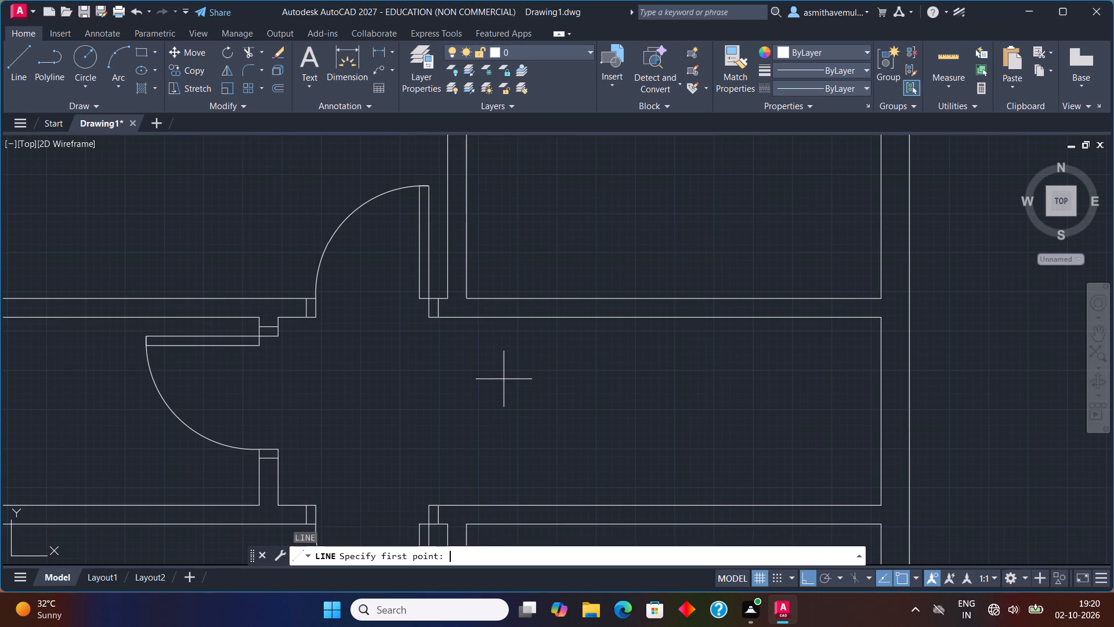
pyautogui.write('FROM')
pyautogui.press('Return')
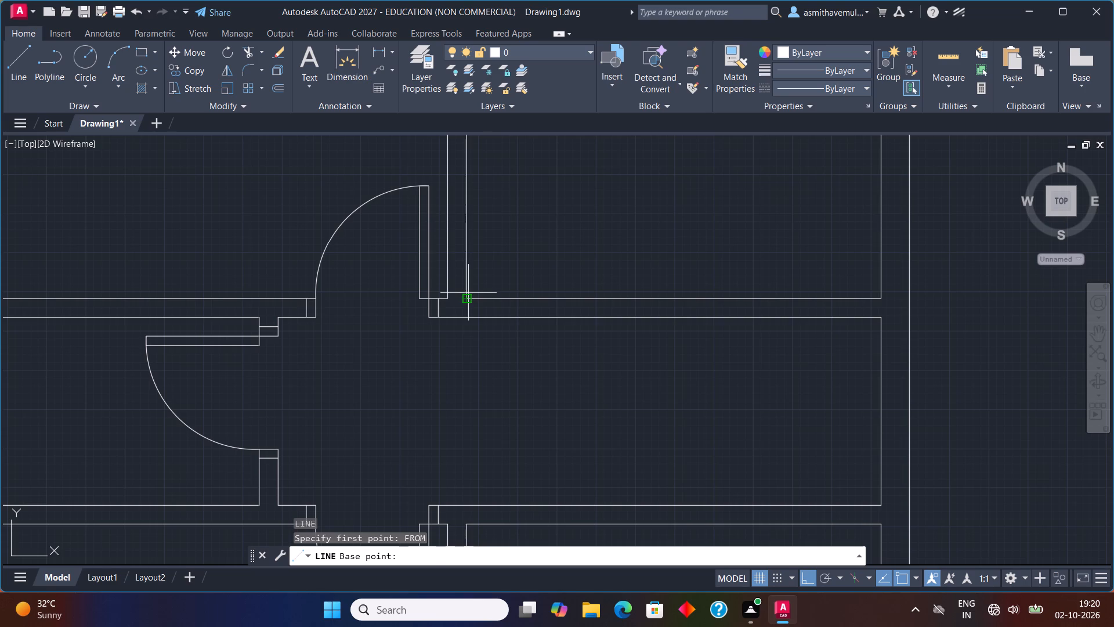
pyautogui.moveTo(469, 297); pyautogui.dragTo(476, 306)
pyautogui.write('@3')
pyautogui.hotkey('shift', '"')
pyautogui.write(',0')
pyautogui.press('Return')
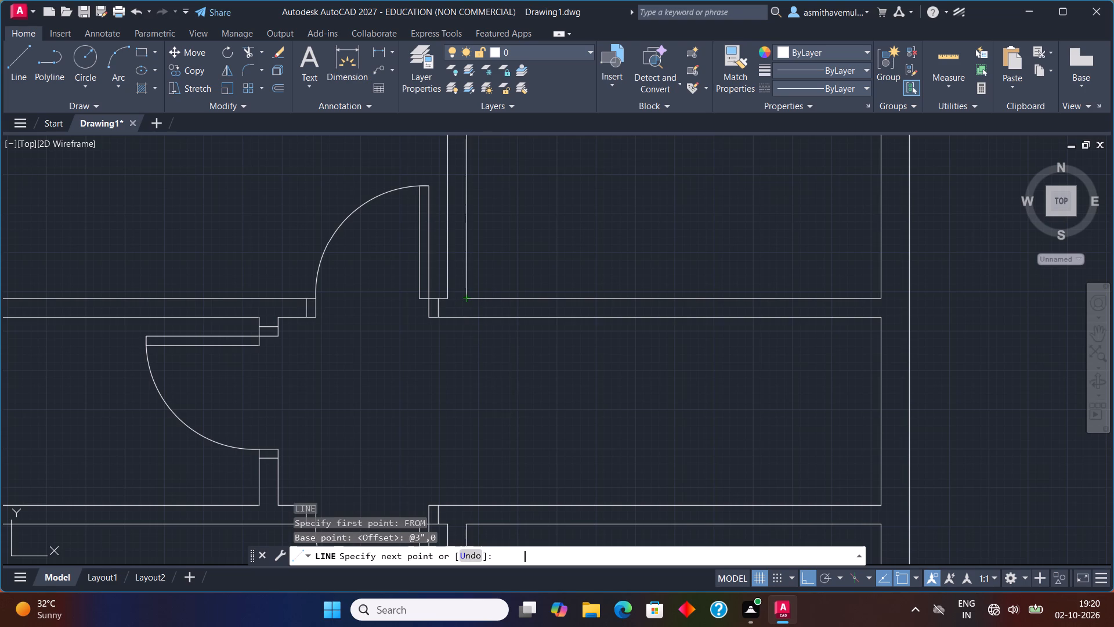
pyautogui.scroll(1, 472, 322)
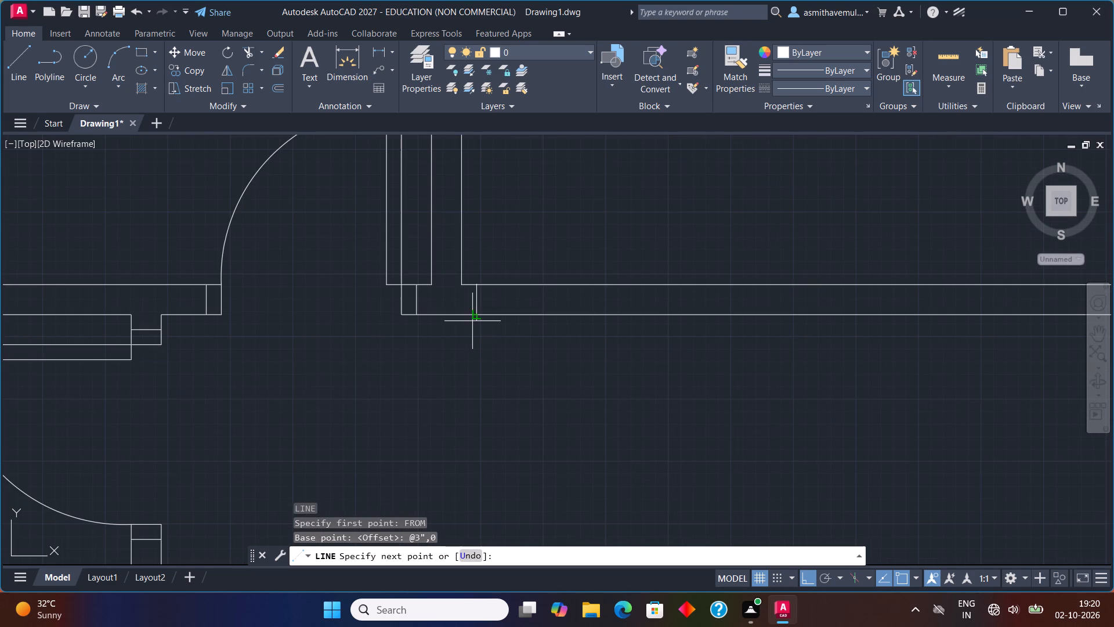
pyautogui.click(477, 318)
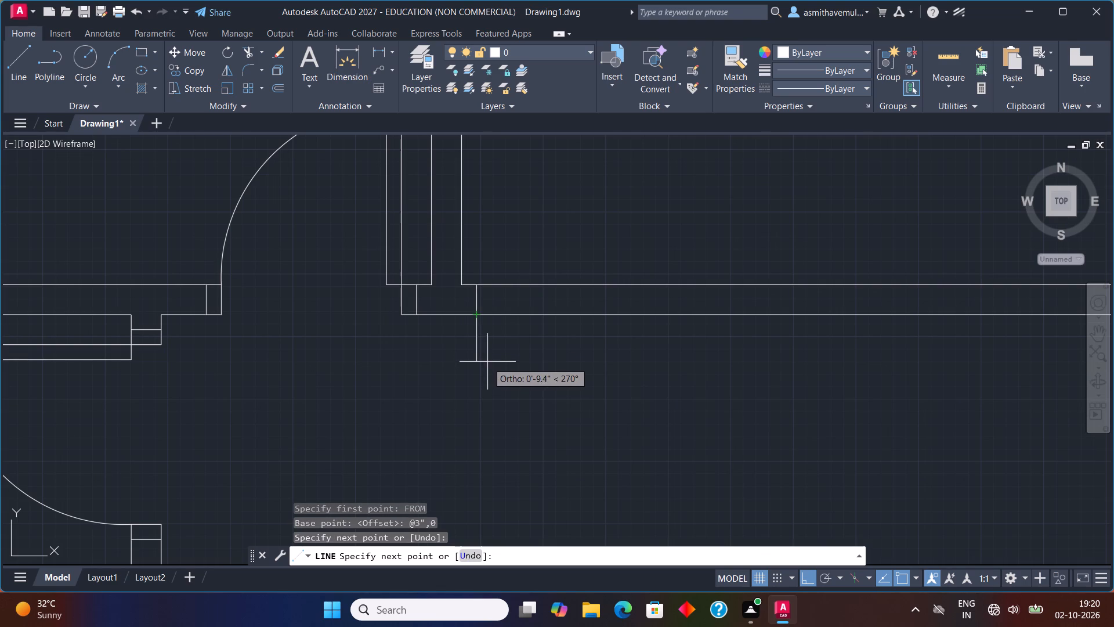
pyautogui.press('Escape')
# Offset the new line across the wall 3" to the right to form the first door frame.
pyautogui.press('o')
pyautogui.press('Return')
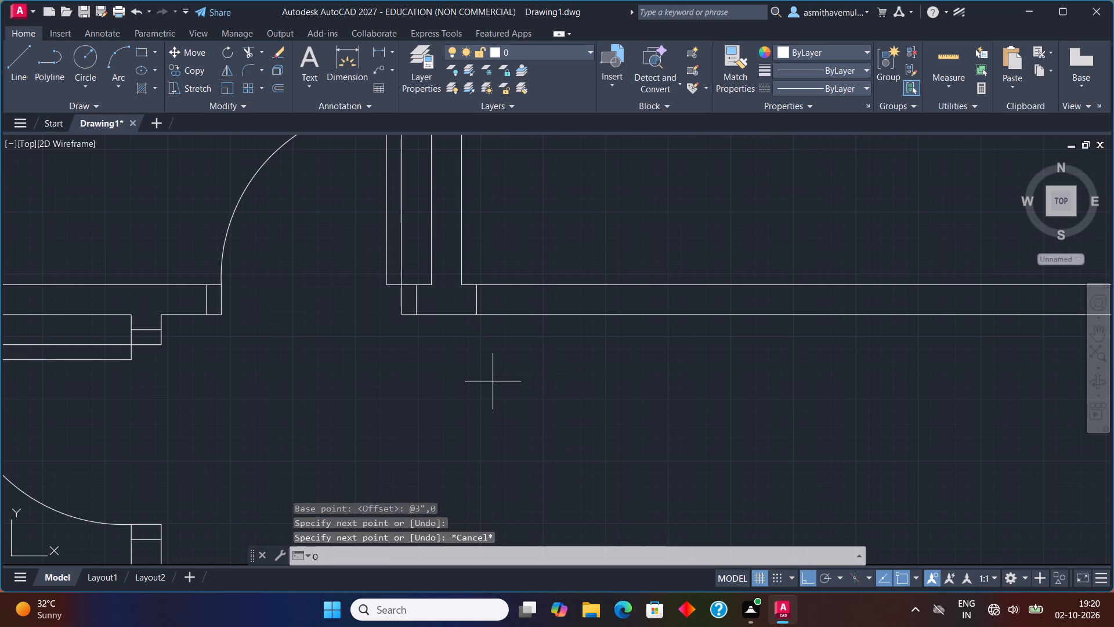
pyautogui.press('3')
pyautogui.hotkey('shift', '"')
pyautogui.press('Return')
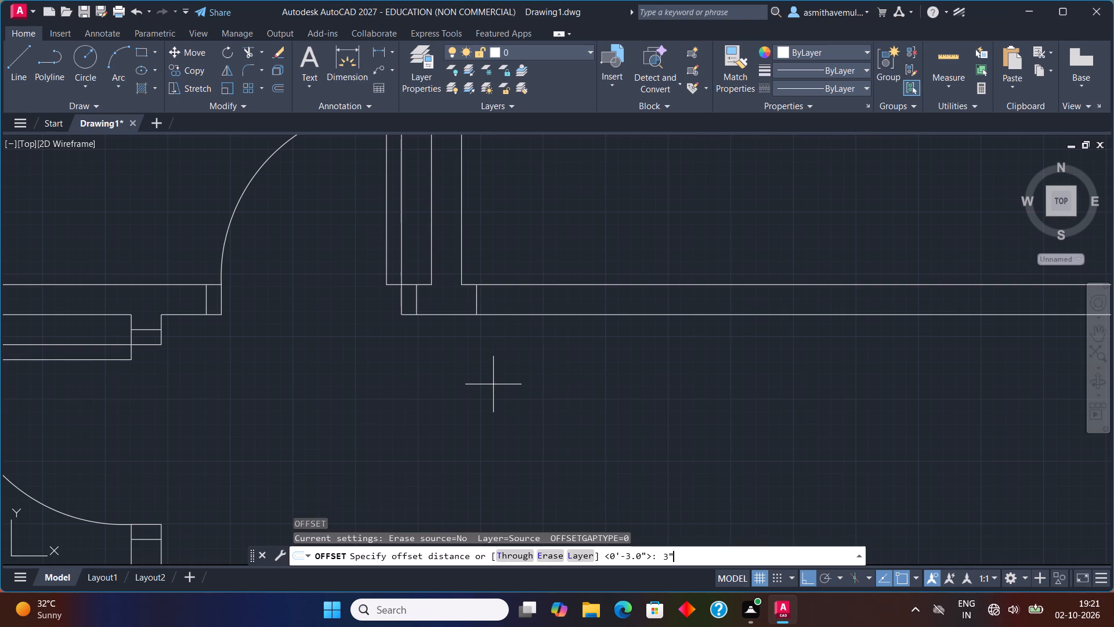
pyautogui.click(478, 303)
pyautogui.click(559, 302)
pyautogui.scroll(-2, 560, 302)
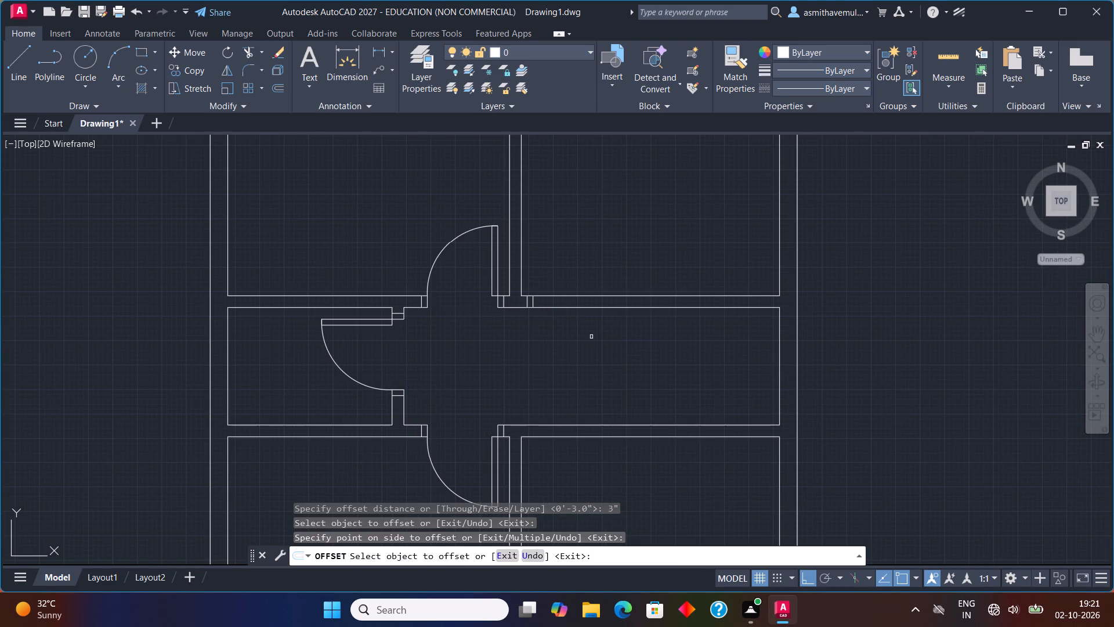
pyautogui.press('Escape')
# Offset the first frame's right line 3' to the right to mark the opposite side of the door opening.
pyautogui.moveTo(591, 337); pyautogui.dragTo(538, 358, button='middle')
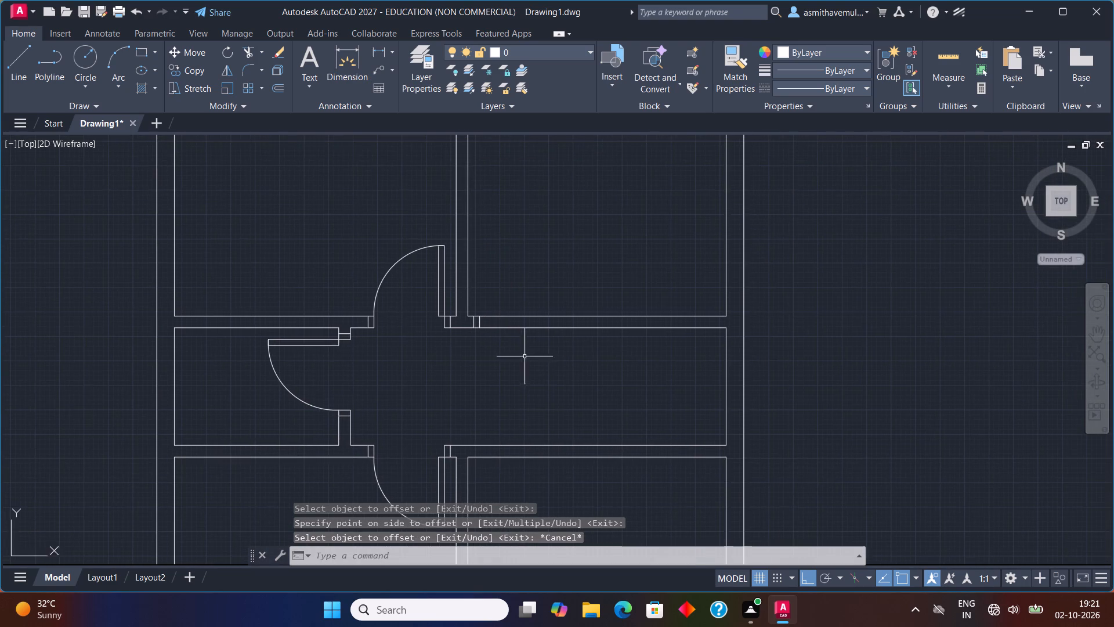
pyautogui.scroll(1, 523, 353)
pyautogui.press('o')
pyautogui.press('Return')
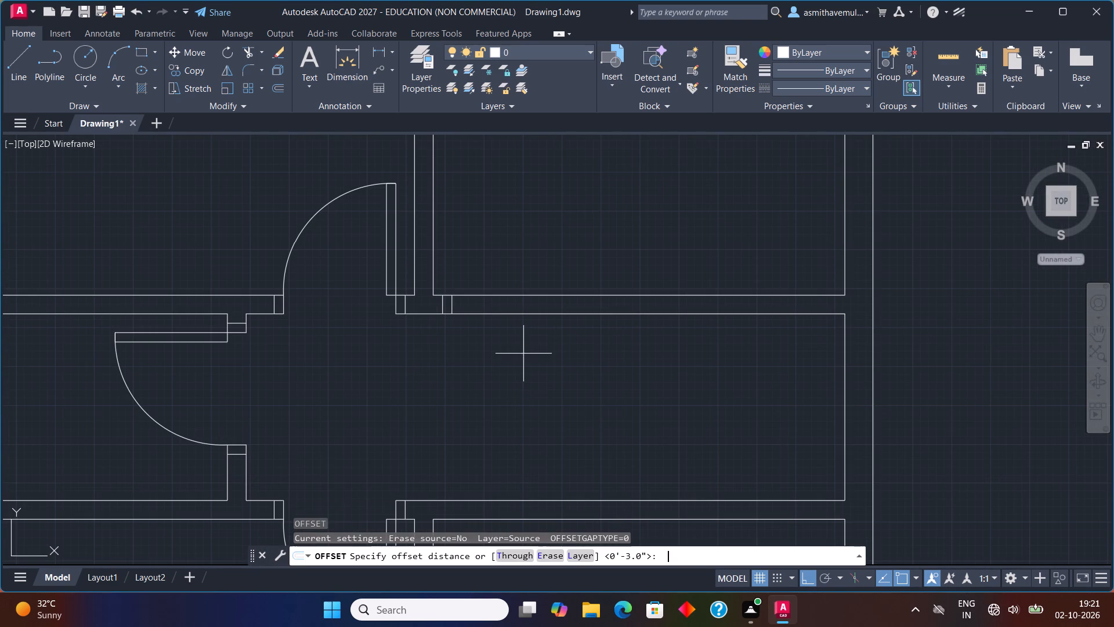
pyautogui.write("3'")
pyautogui.press('Return')
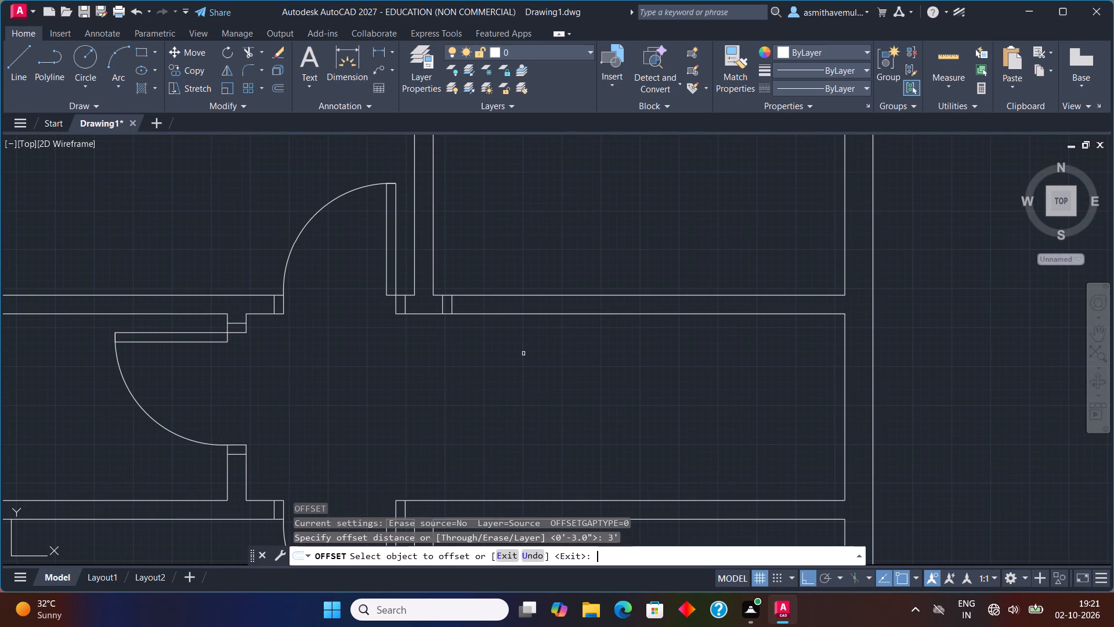
pyautogui.scroll(1, 488, 331)
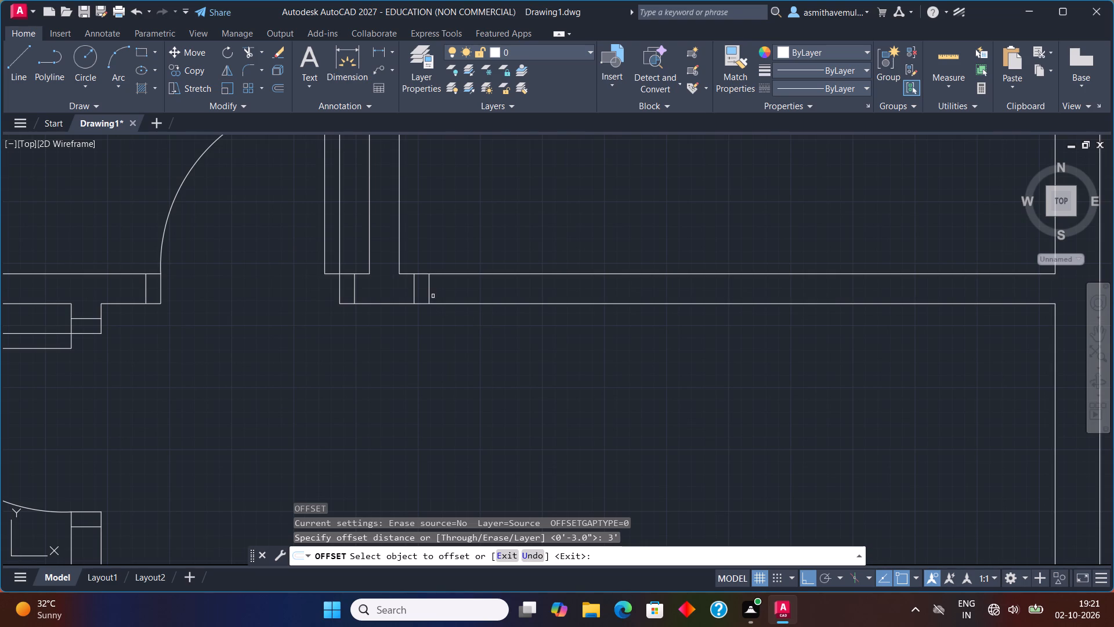
pyautogui.click(428, 290)
pyautogui.click(519, 283)
pyautogui.press('Escape')
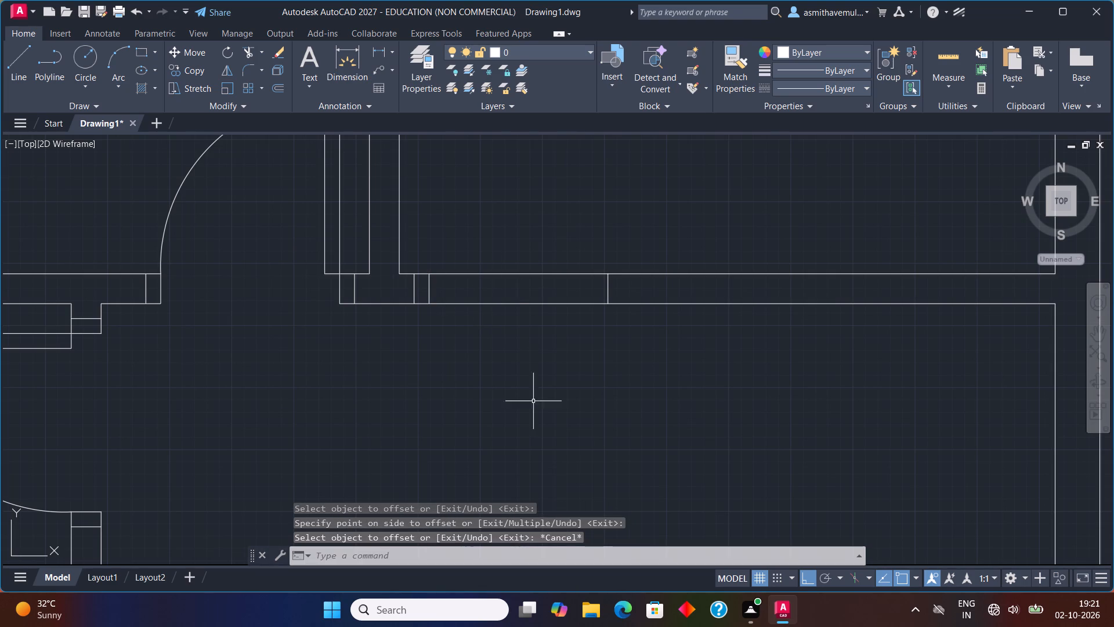
# Offset the right line of the door opening 3" further right to form the second door frame.
pyautogui.press('o')
pyautogui.press('Return')
pyautogui.press('3')
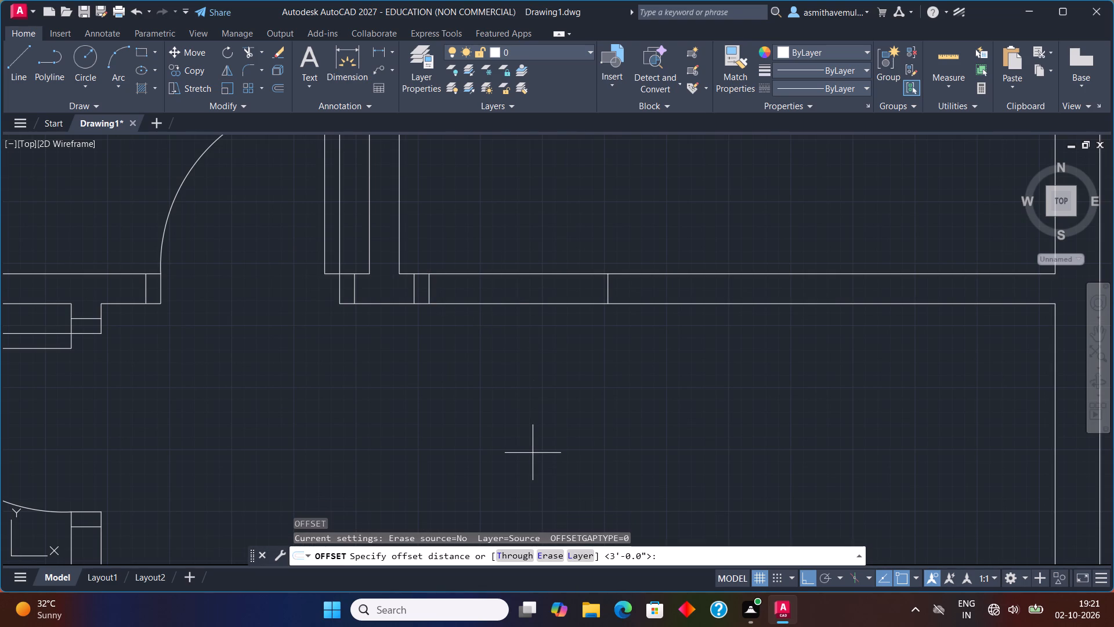
pyautogui.hotkey('shift', '"')
pyautogui.press('Return')
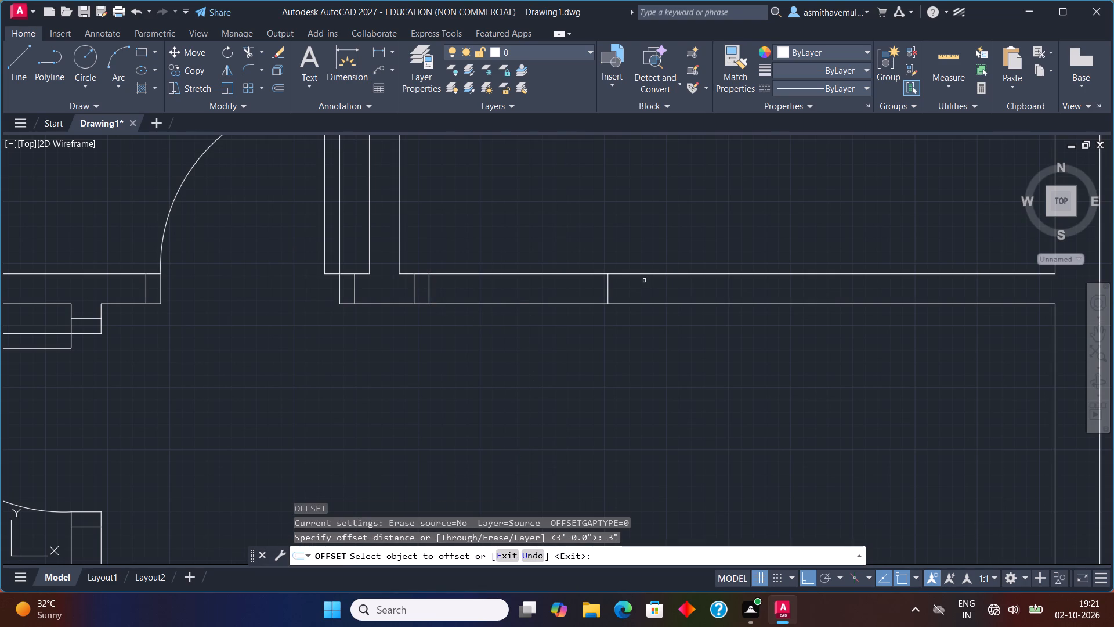
pyautogui.click(608, 293)
pyautogui.click(641, 288)
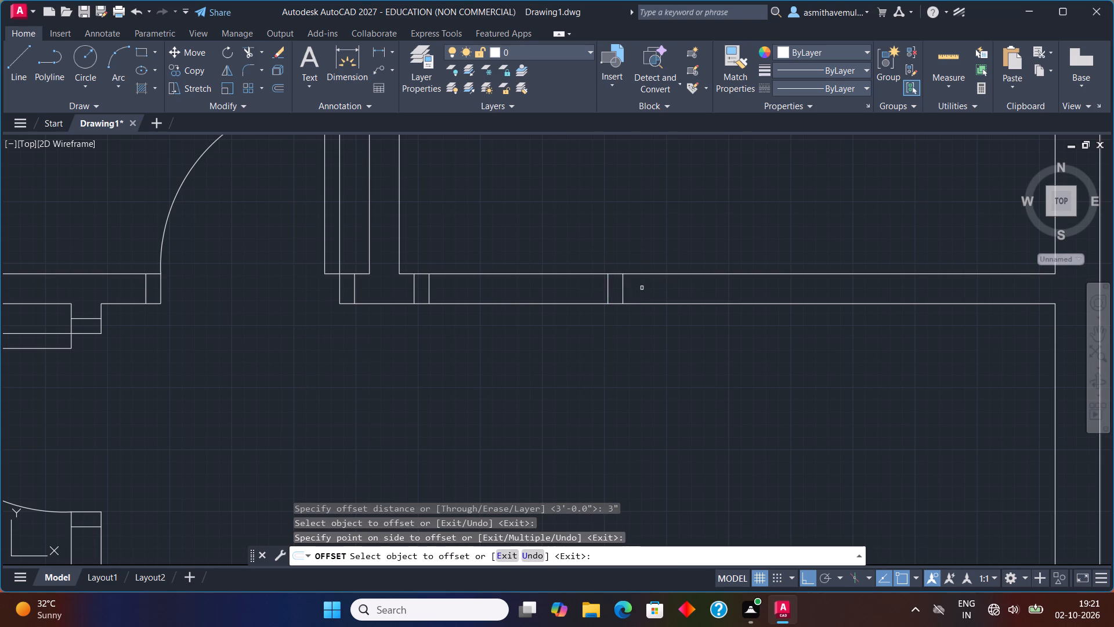
pyautogui.press('Escape')
# Trim both lines of the corridor's upper wall between the two new door frames to open up the upper-right room's doorway.
pyautogui.write('TRIM')
pyautogui.press('Return')
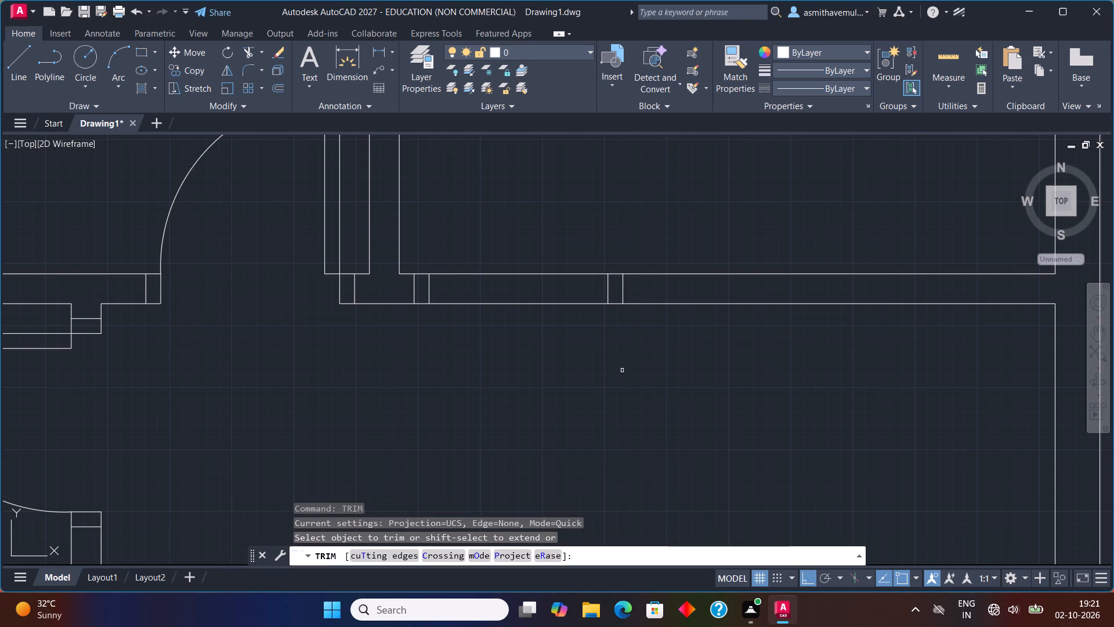
pyautogui.moveTo(612, 363); pyautogui.dragTo(560, 293)
pyautogui.moveTo(554, 270); pyautogui.dragTo(545, 312)
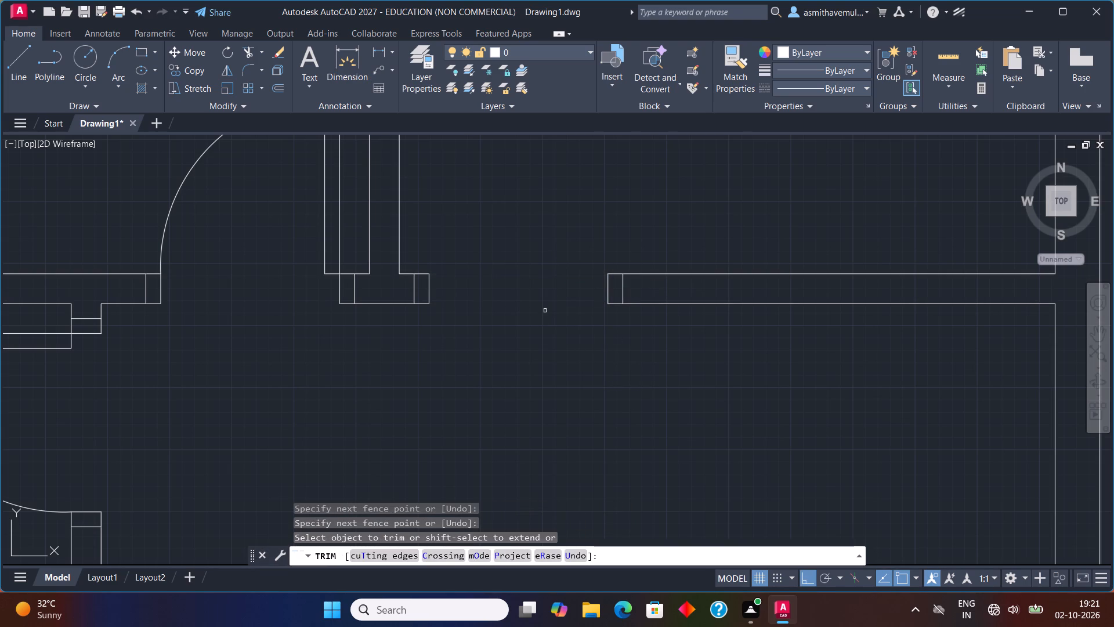
pyautogui.press('Escape')
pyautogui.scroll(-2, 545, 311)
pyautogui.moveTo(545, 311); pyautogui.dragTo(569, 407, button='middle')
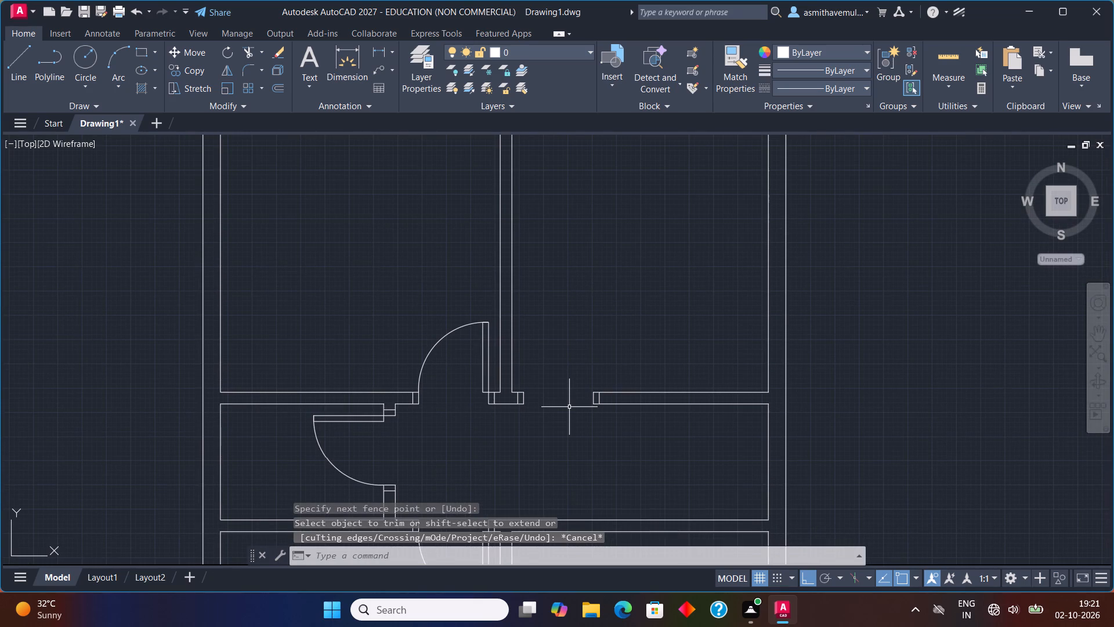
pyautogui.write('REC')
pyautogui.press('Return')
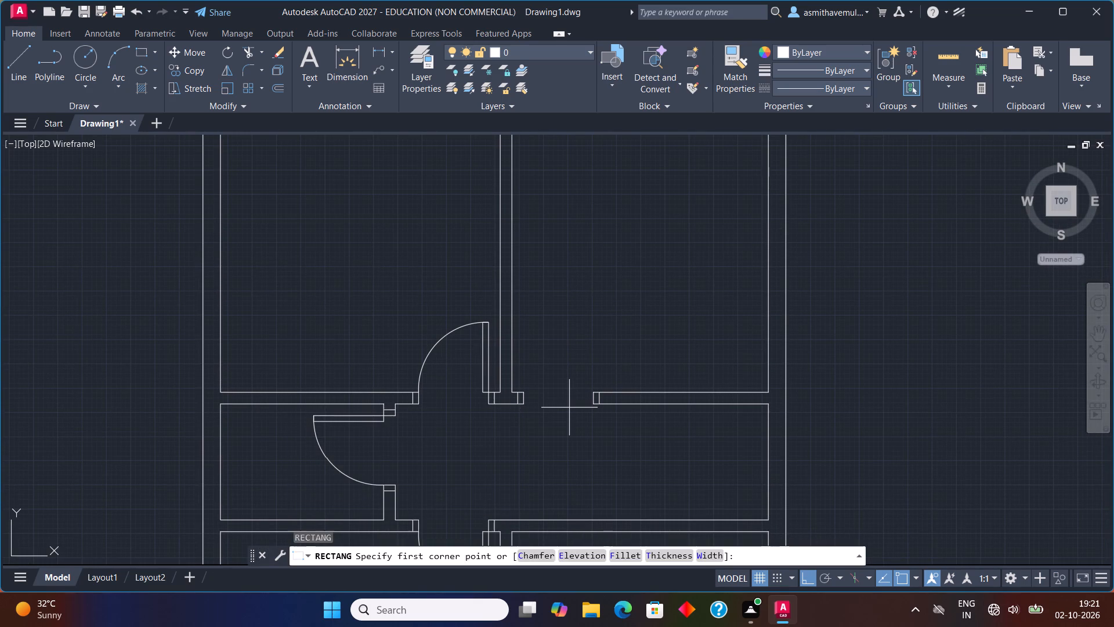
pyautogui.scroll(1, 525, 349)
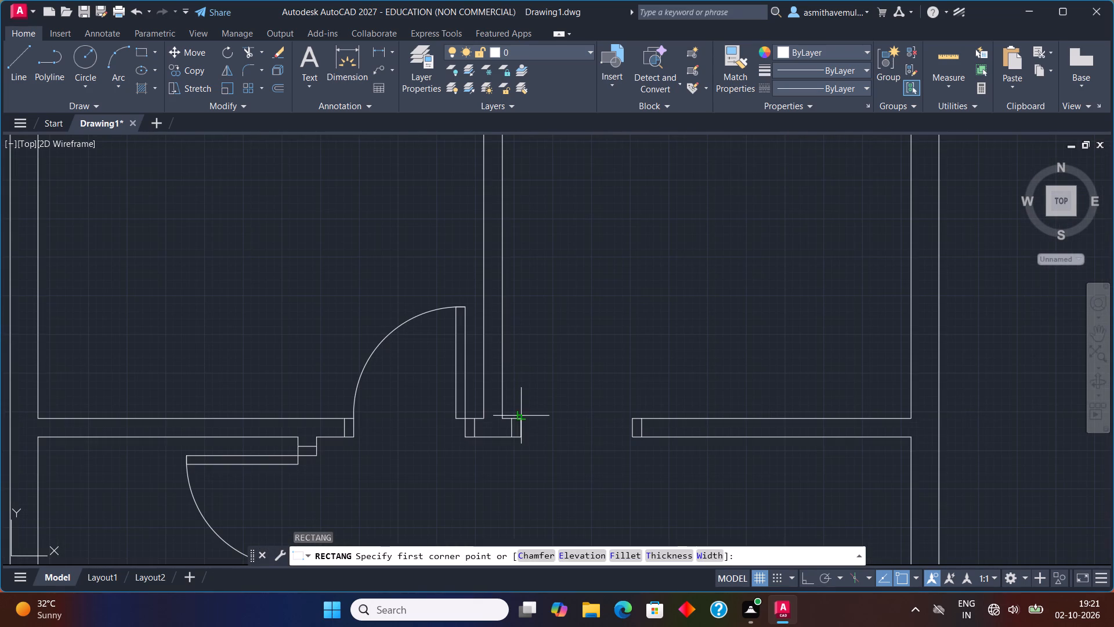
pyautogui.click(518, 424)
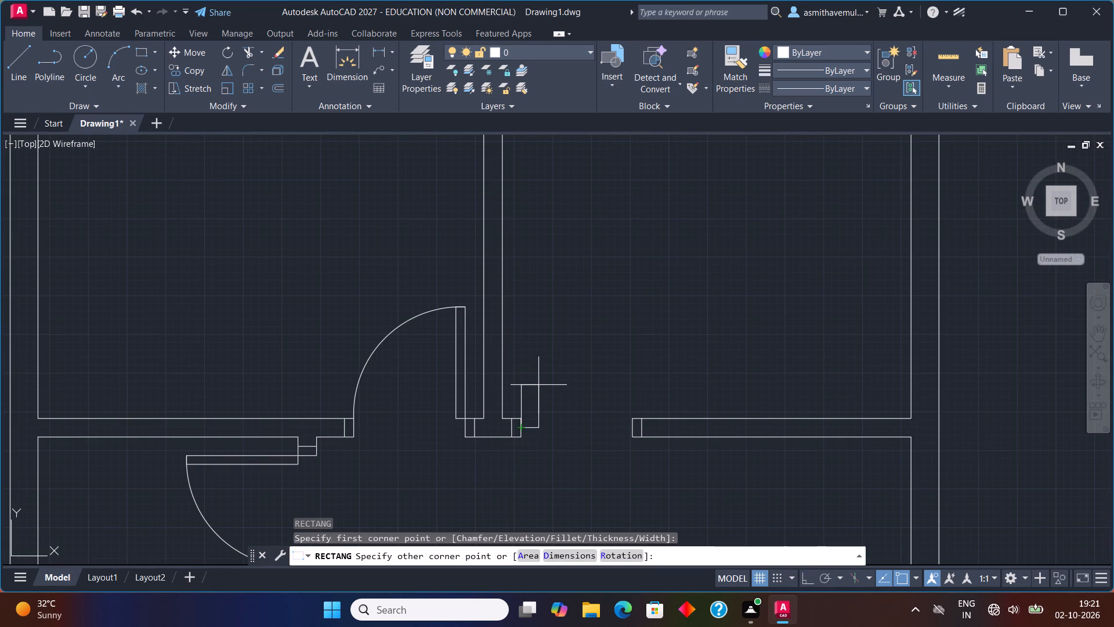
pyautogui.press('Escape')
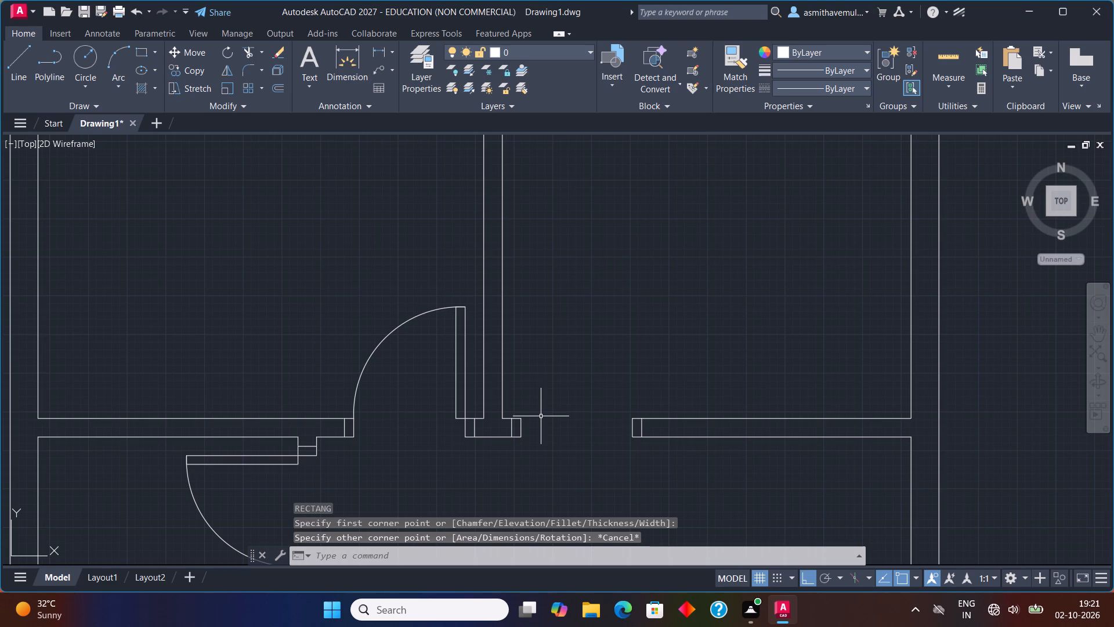
# Draw a 3" by 3' rectangular door leaf upward from the upper-right corner of the upper-right room's left door frame.
pyautogui.write('REC')
pyautogui.press('Return')
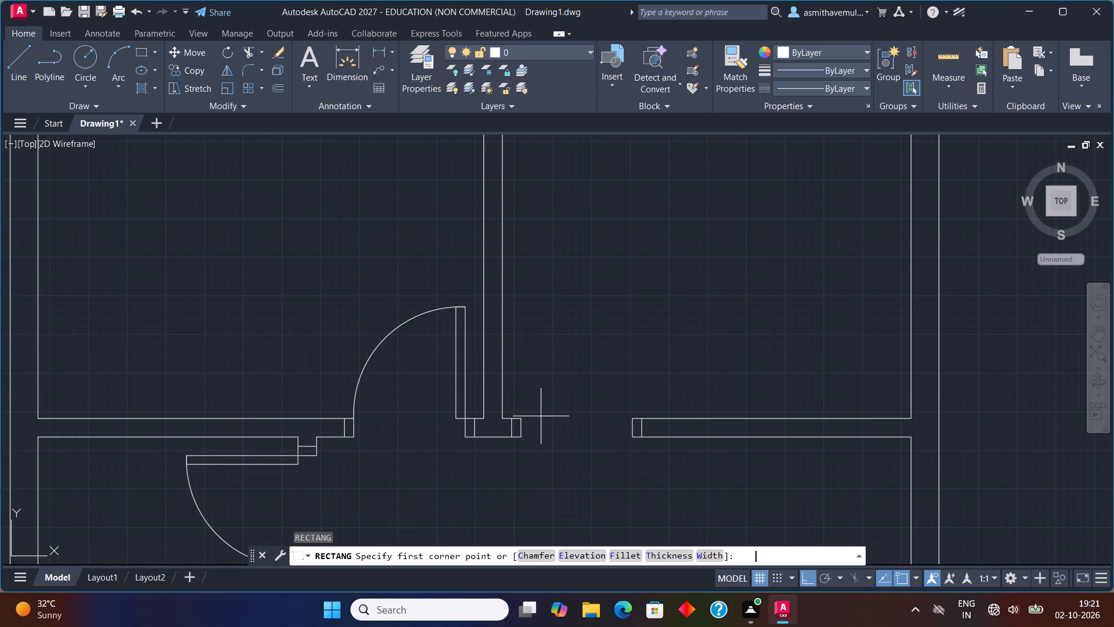
pyautogui.scroll(1, 540, 417)
pyautogui.click(509, 423)
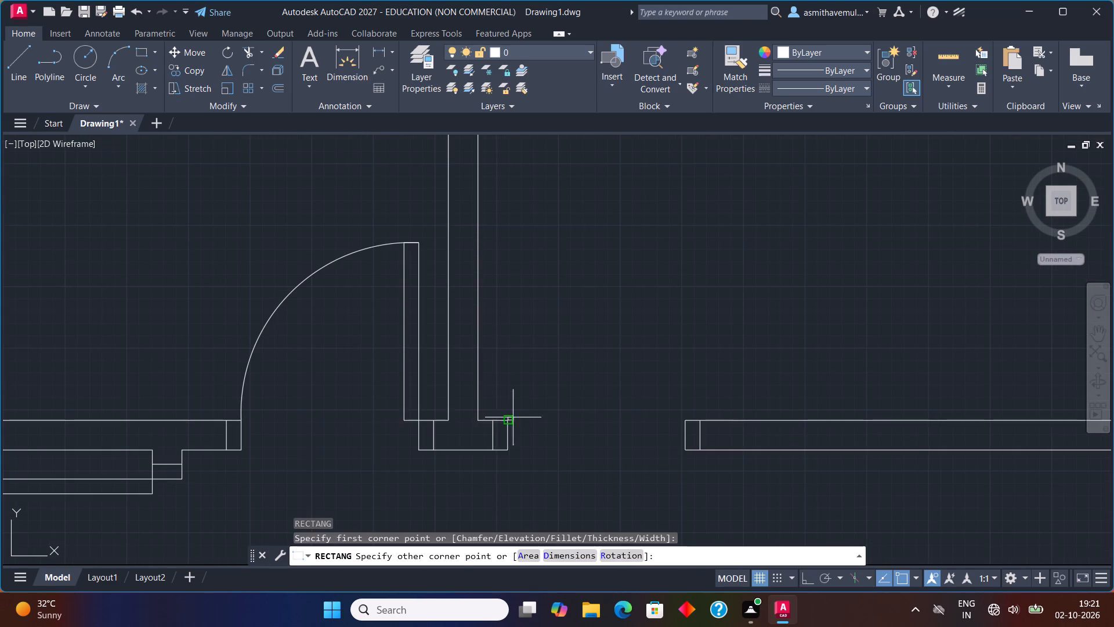
pyautogui.press('d')
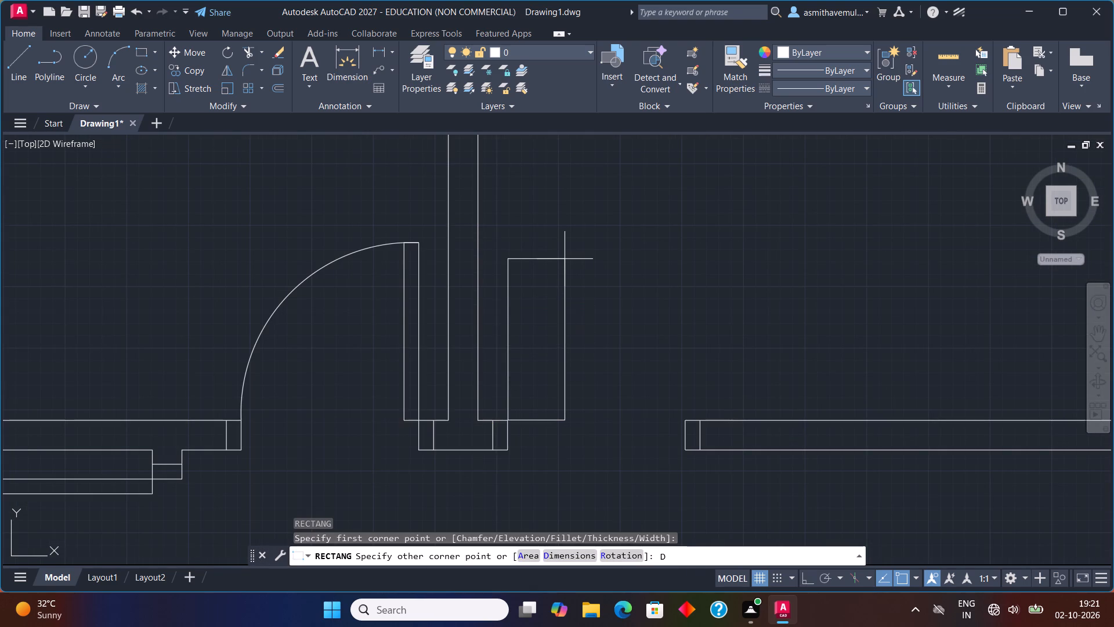
pyautogui.press('Return')
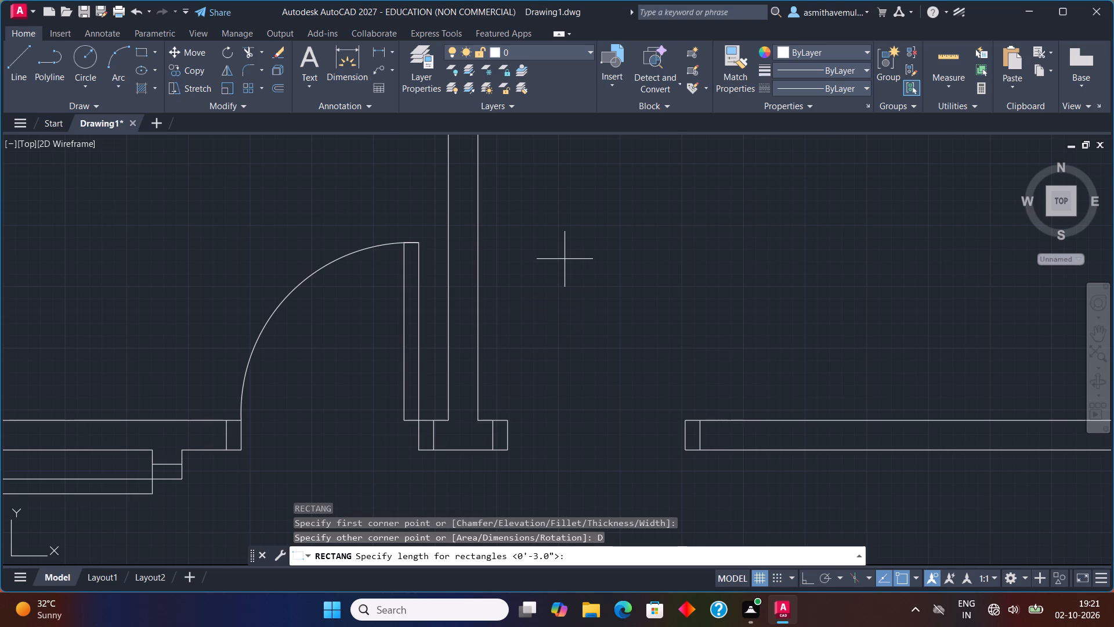
pyautogui.press('3')
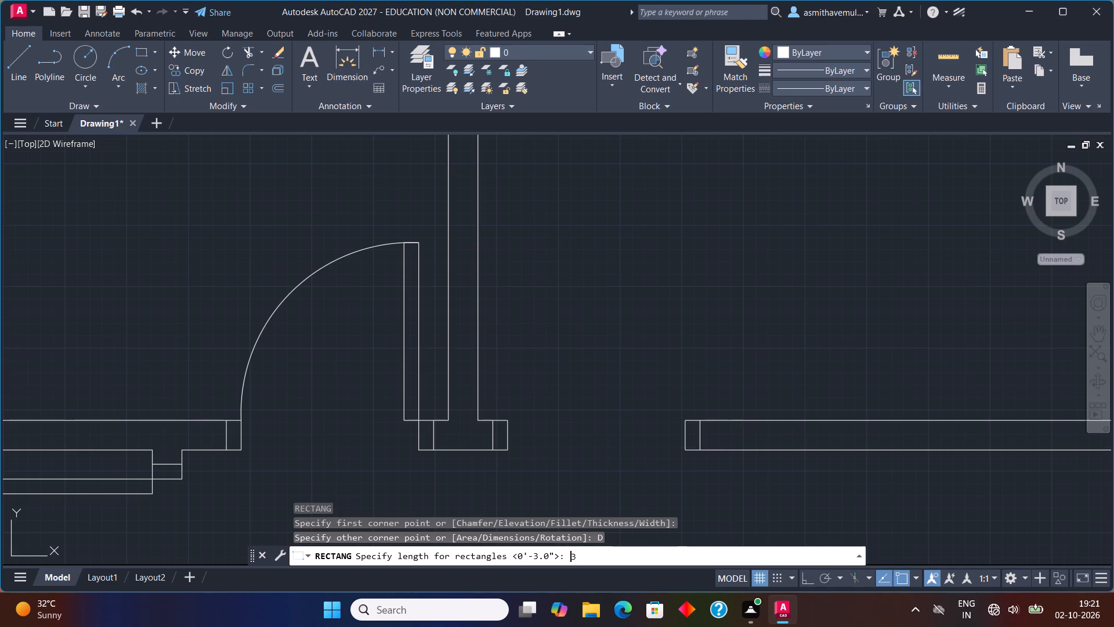
pyautogui.hotkey('shift', '"')
pyautogui.press('Return')
pyautogui.write("3'")
pyautogui.press('Return')
pyautogui.click(565, 262)
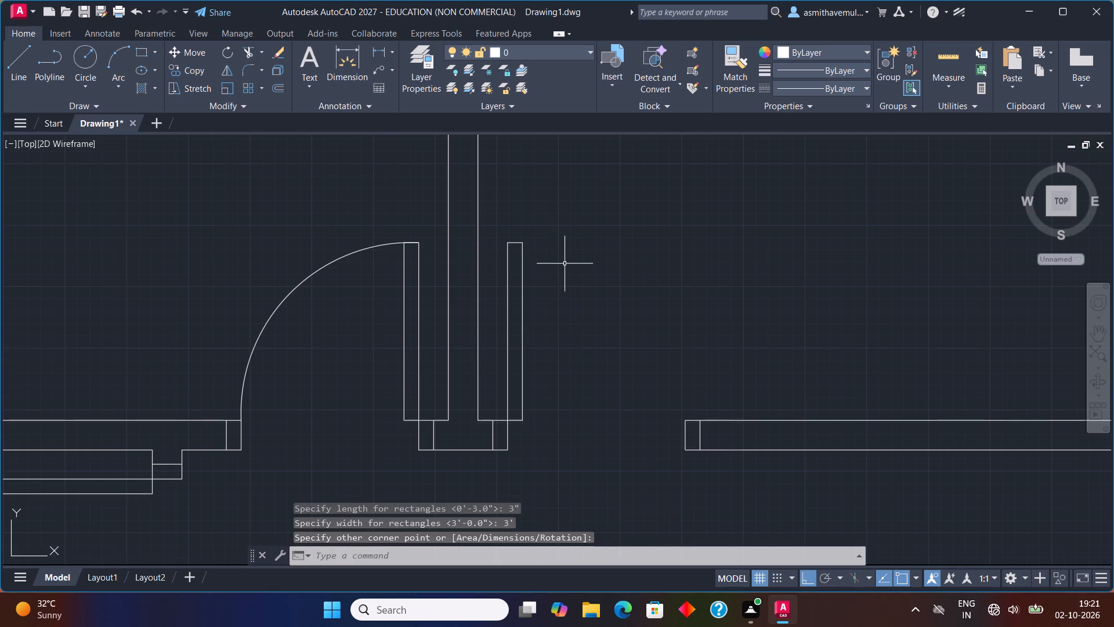
# Draw the door swing arc across the top corners of the new leaf to the upper-left corner of the opposite frame.
pyautogui.write('ARC')
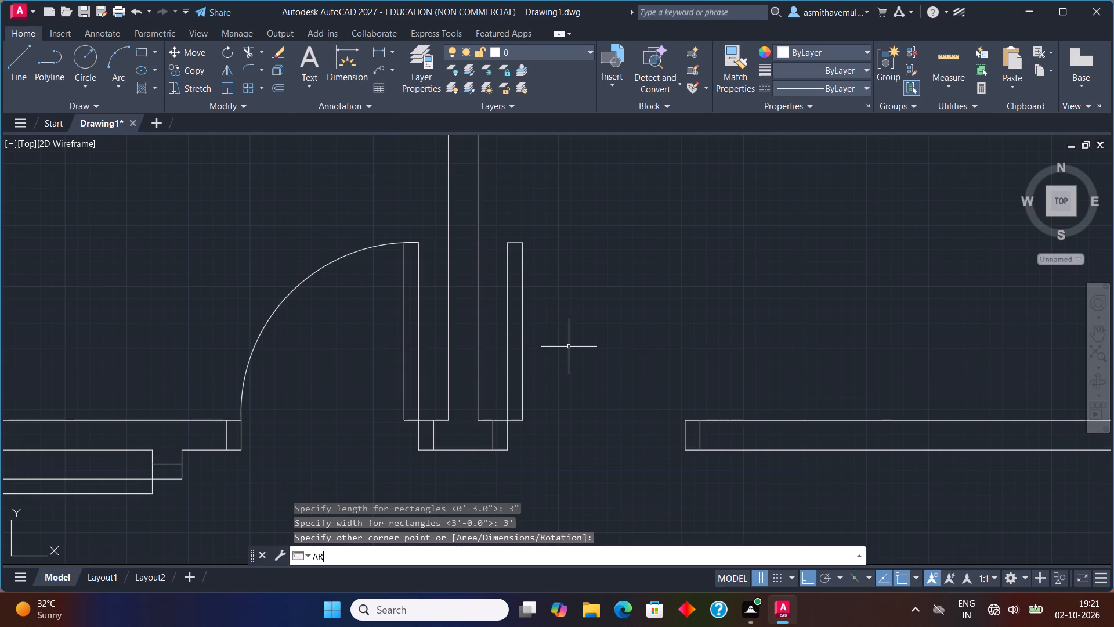
pyautogui.press('Return')
pyautogui.scroll(1, 534, 254)
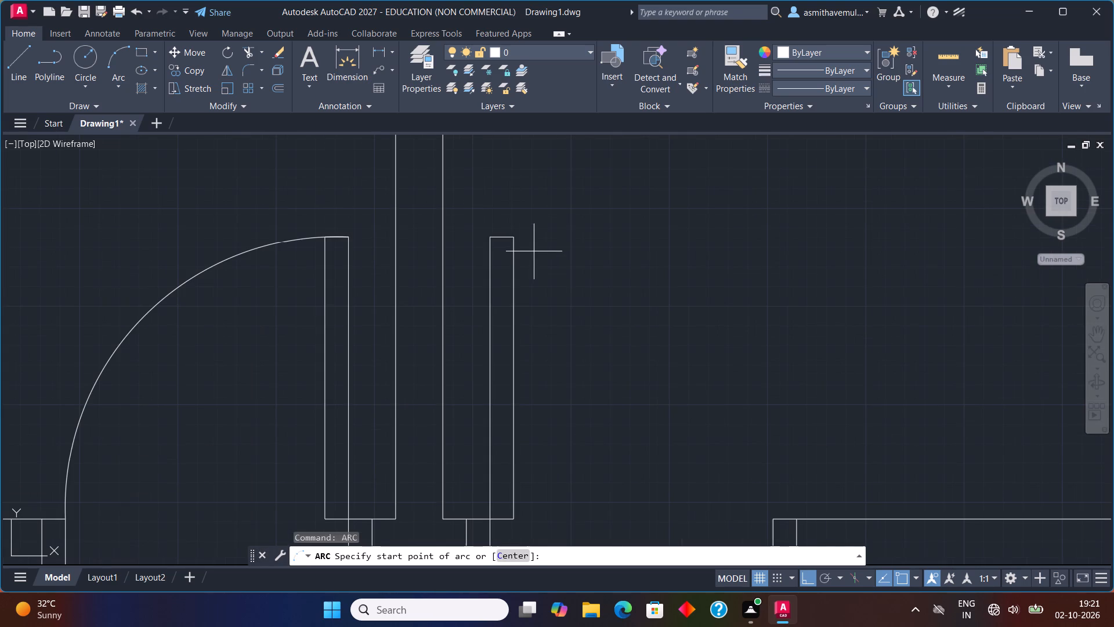
pyautogui.click(489, 237)
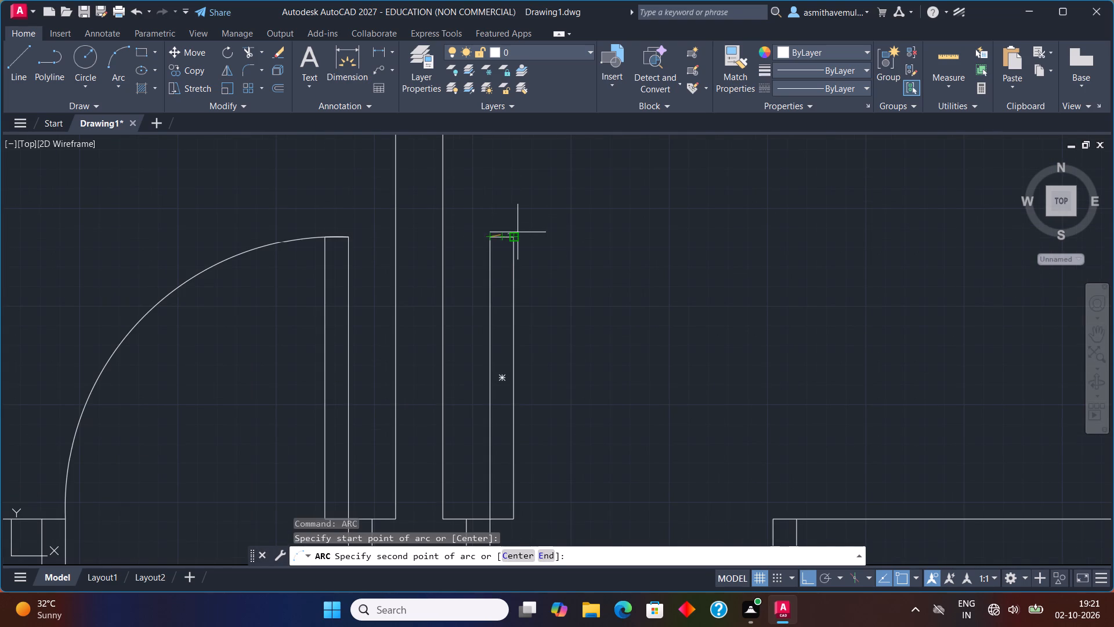
pyautogui.click(511, 242)
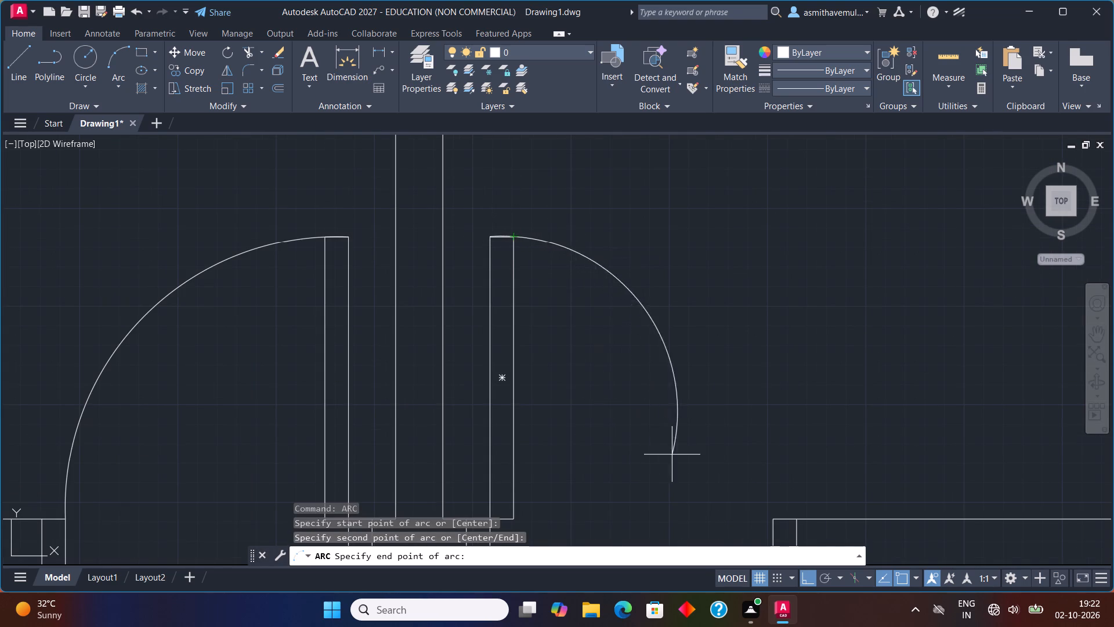
pyautogui.click(771, 522)
pyautogui.scroll(-3, 725, 320)
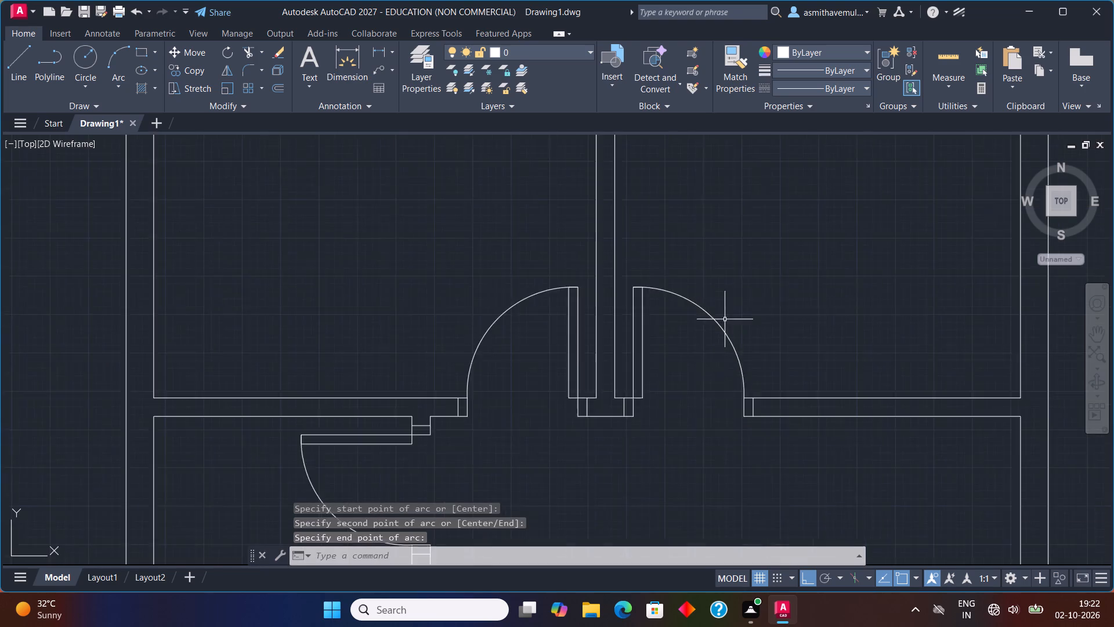
# Offset the right inner wall line of the room below the corridor's right side 9' to the left.
pyautogui.scroll(-2, 725, 320)
pyautogui.moveTo(703, 384); pyautogui.dragTo(689, 328, button='middle')
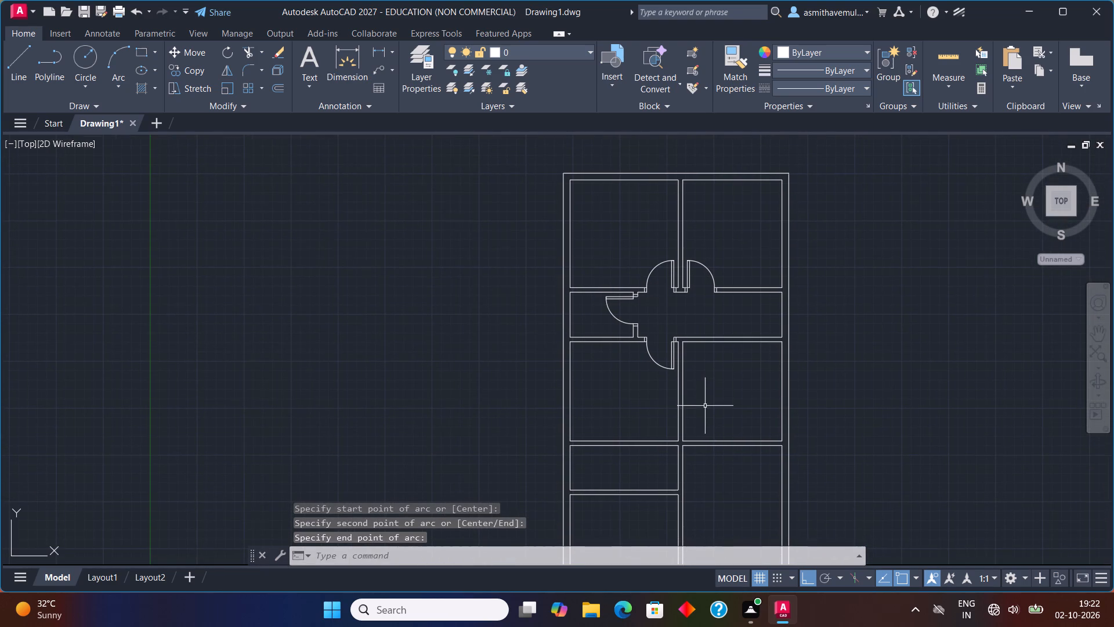
pyautogui.moveTo(705, 406); pyautogui.dragTo(681, 347, button='middle')
pyautogui.scroll(1, 705, 361)
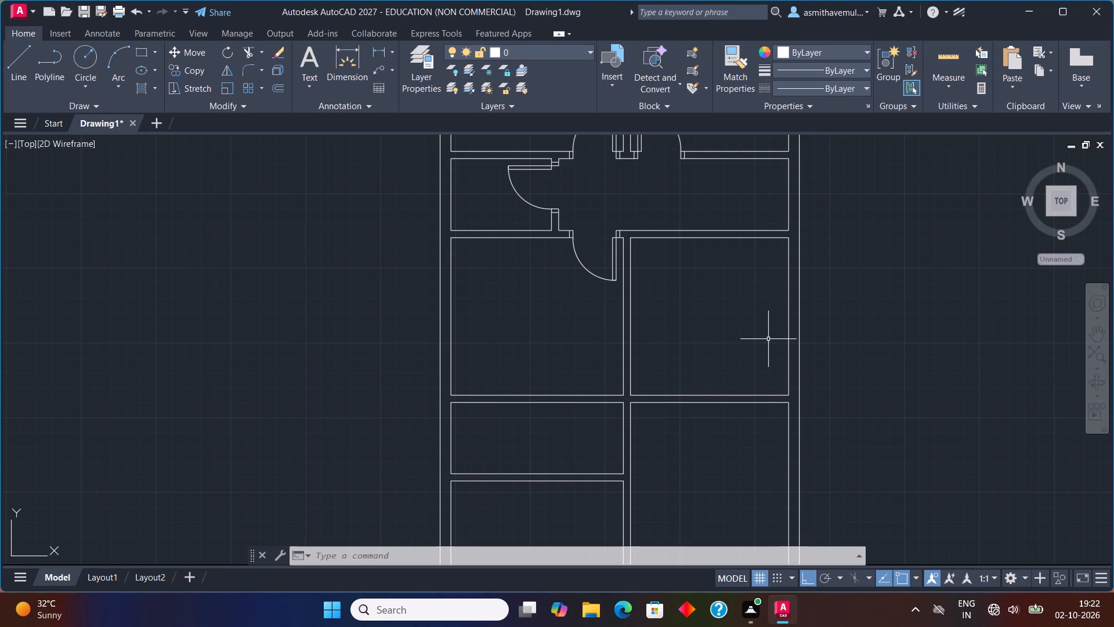
pyautogui.press('o')
pyautogui.press('Return')
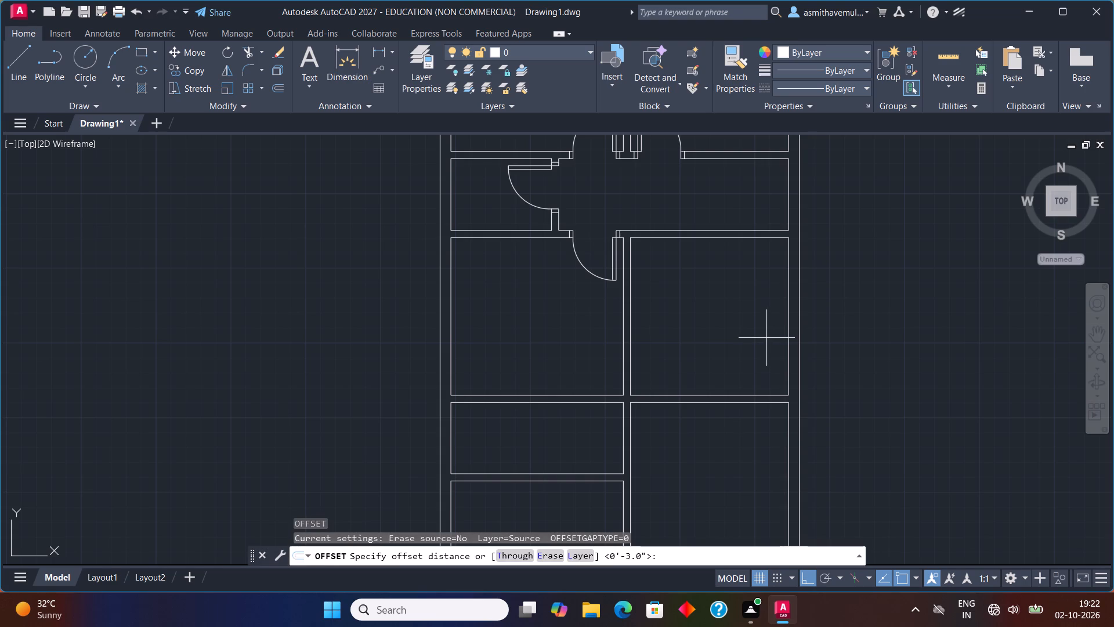
pyautogui.moveTo(763, 321); pyautogui.dragTo(750, 358, button='middle')
pyautogui.moveTo(541, 283); pyautogui.dragTo(536, 336, button='middle')
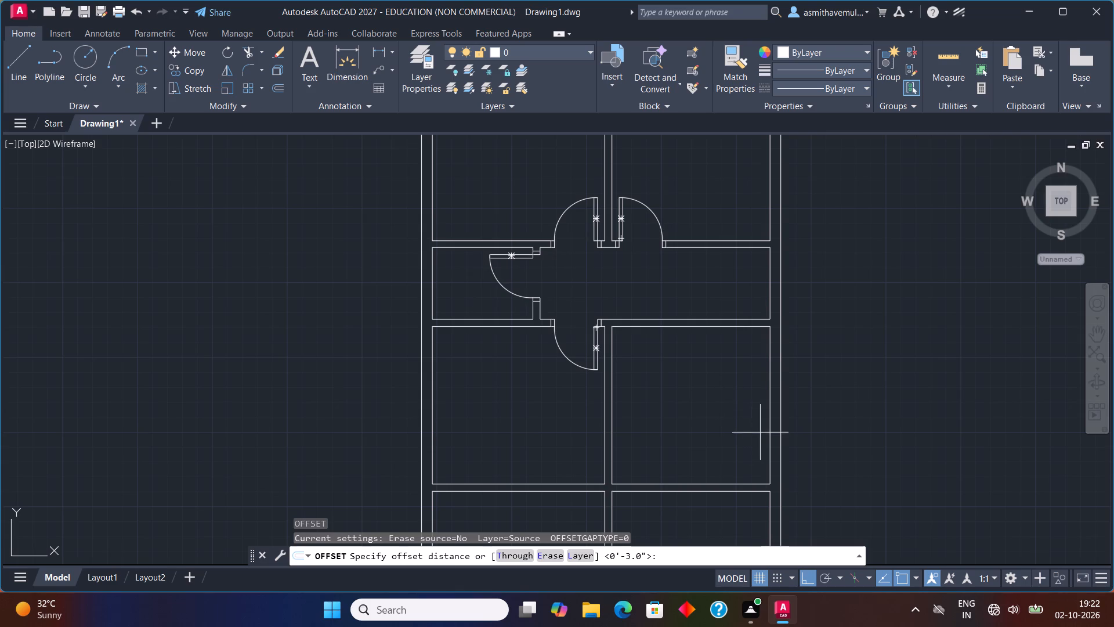
pyautogui.moveTo(742, 430); pyautogui.dragTo(754, 176, button='middle')
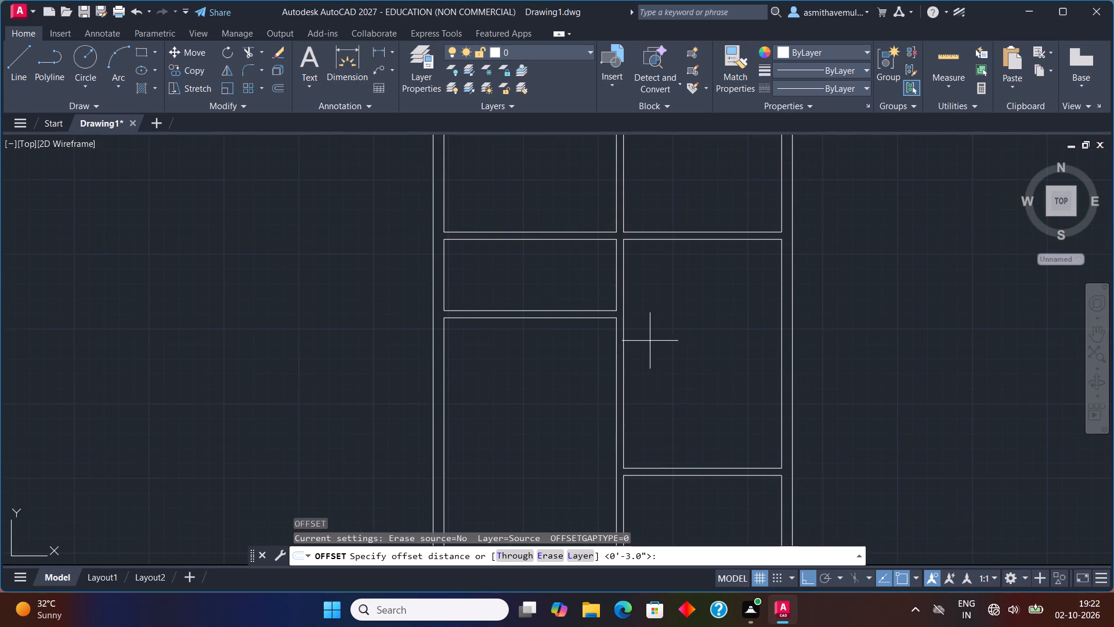
pyautogui.scroll(-1, 650, 343)
pyautogui.moveTo(652, 401); pyautogui.dragTo(589, 320, button='middle')
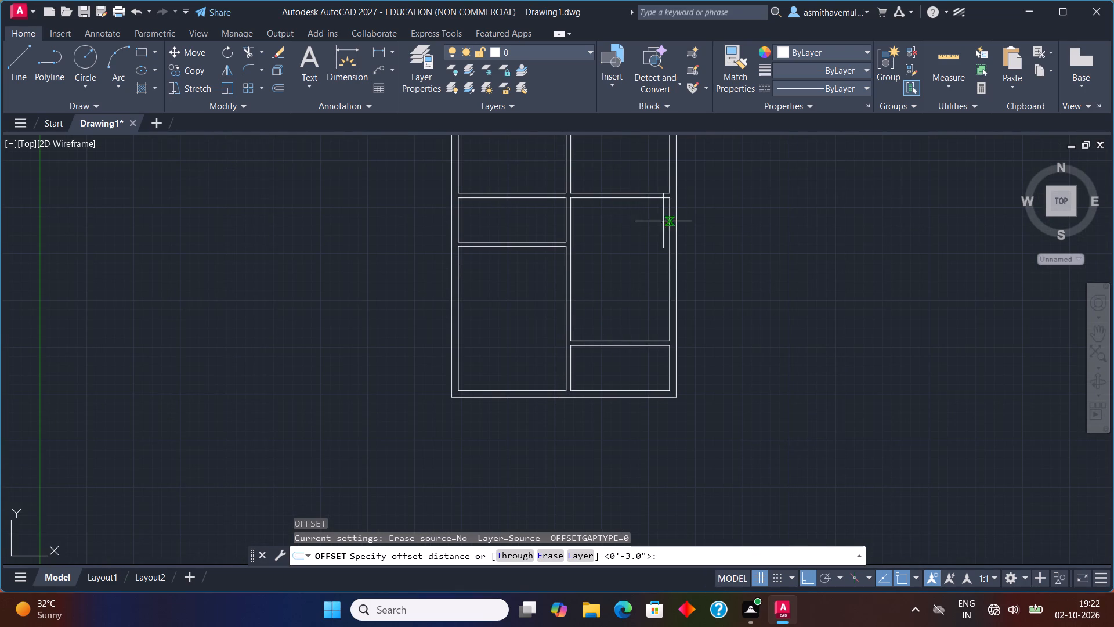
pyautogui.moveTo(665, 291); pyautogui.dragTo(670, 433, button='middle')
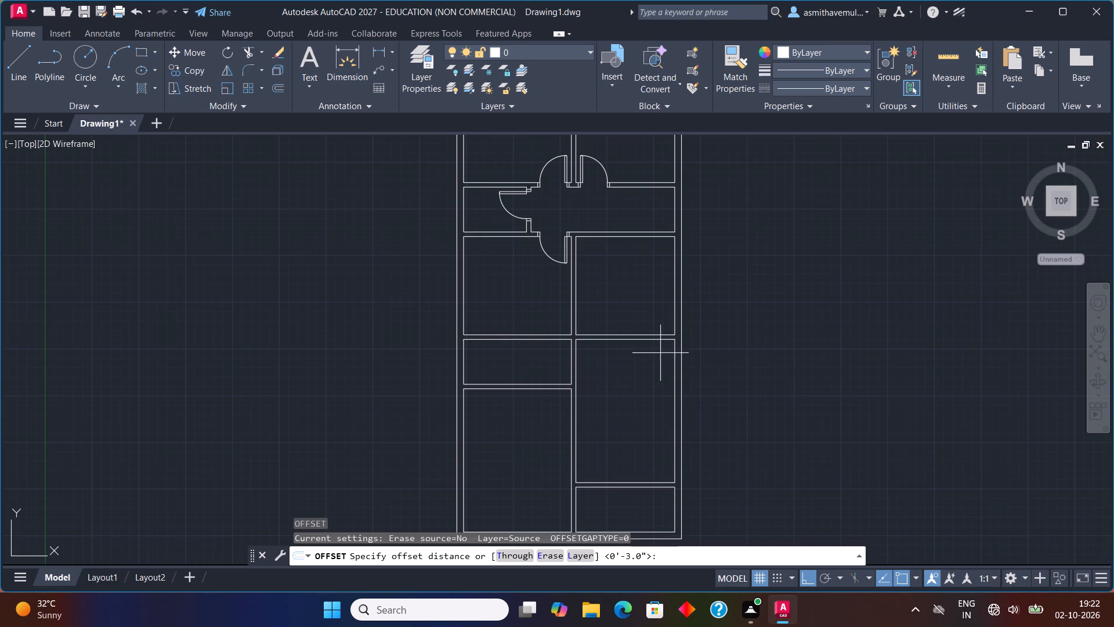
pyautogui.moveTo(660, 354); pyautogui.dragTo(636, 419, button='middle')
pyautogui.scroll(1, 635, 312)
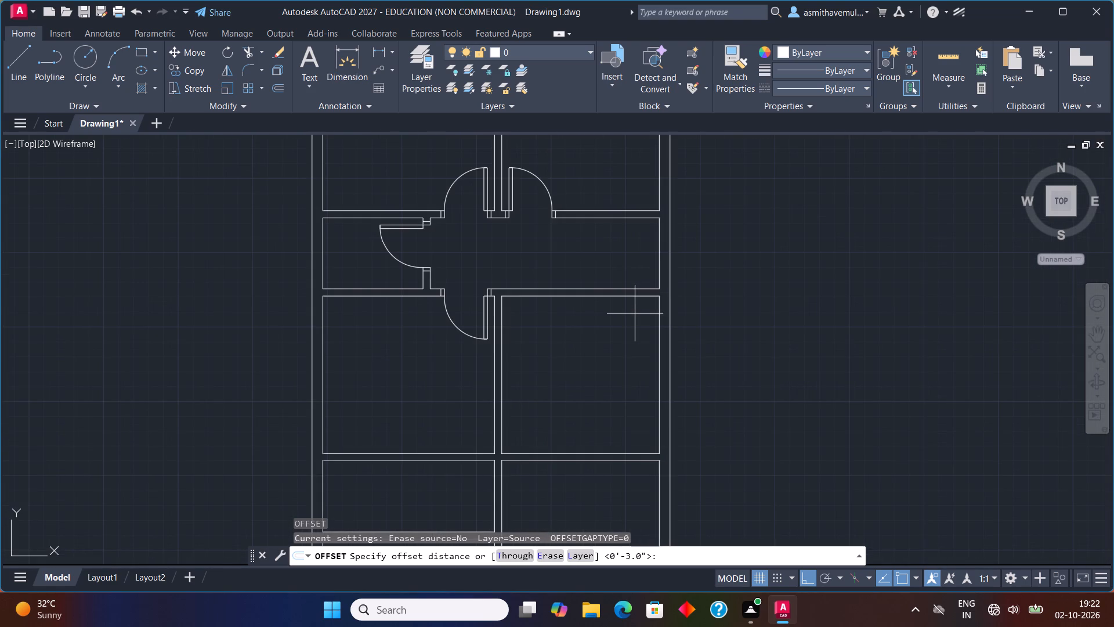
pyautogui.scroll(1, 625, 352)
pyautogui.scroll(-1, 625, 352)
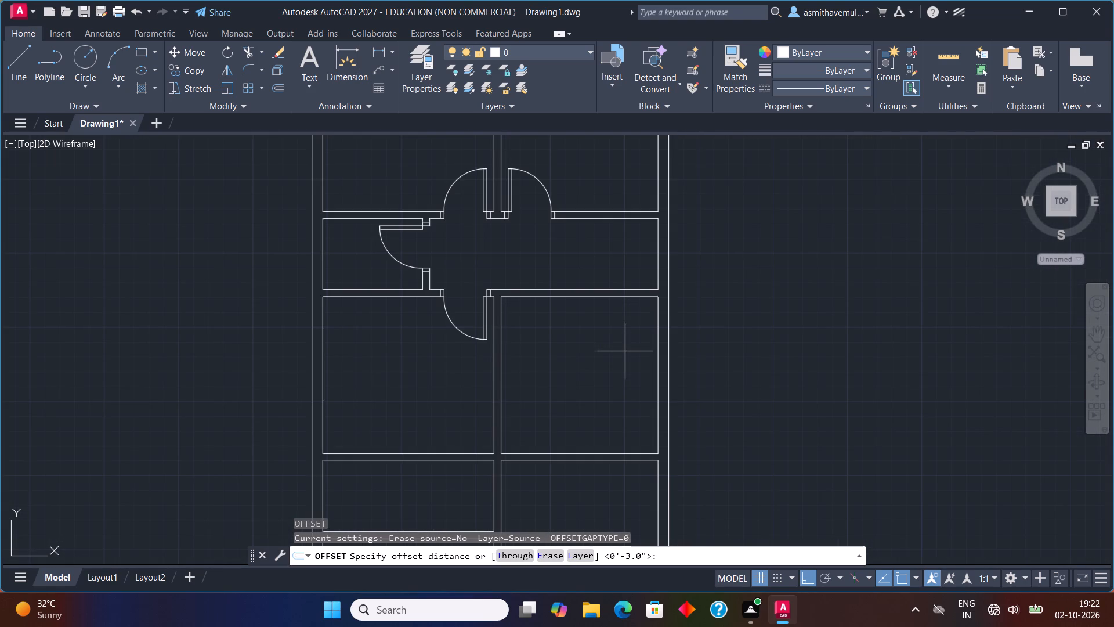
pyautogui.press('o')
pyautogui.press('Return')
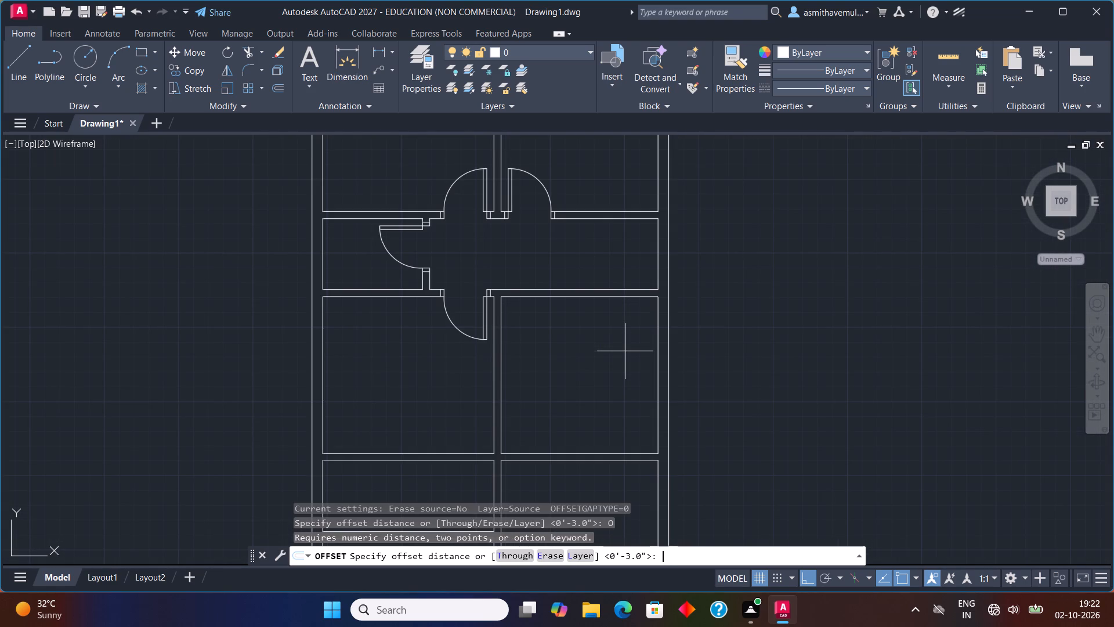
pyautogui.write("9'")
pyautogui.press('Return')
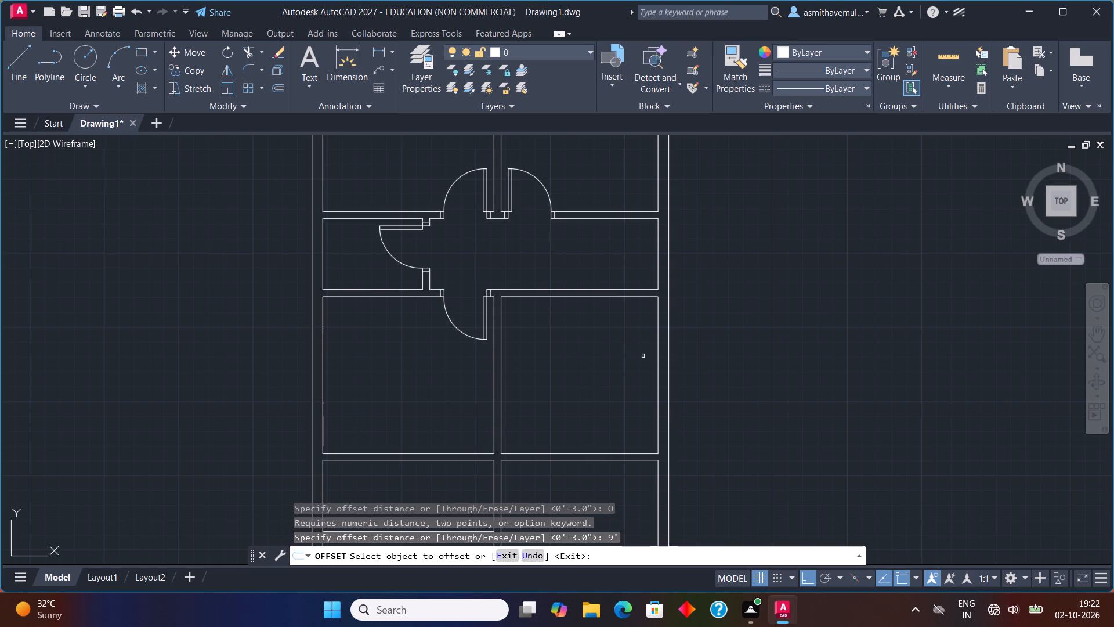
pyautogui.click(658, 366)
pyautogui.click(616, 370)
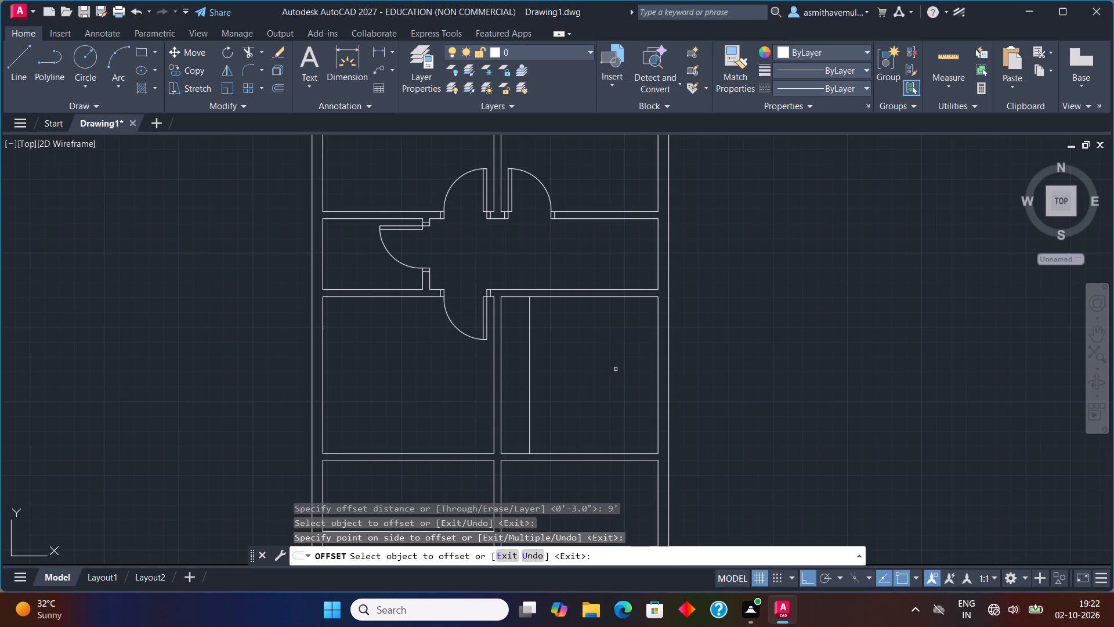
# Offset the new vertical line in that room 6" to the left to form a second wall line.
pyautogui.press('Escape')
pyautogui.press('o')
pyautogui.press('Return')
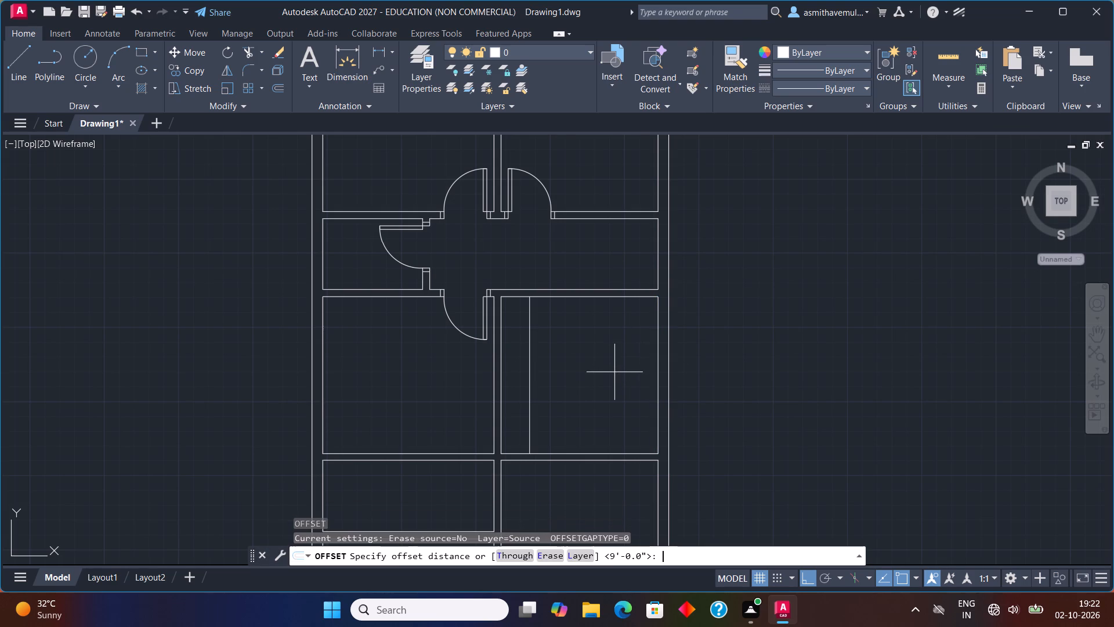
pyautogui.press('6')
pyautogui.hotkey('shift', '"')
pyautogui.press('Return')
pyautogui.click(531, 393)
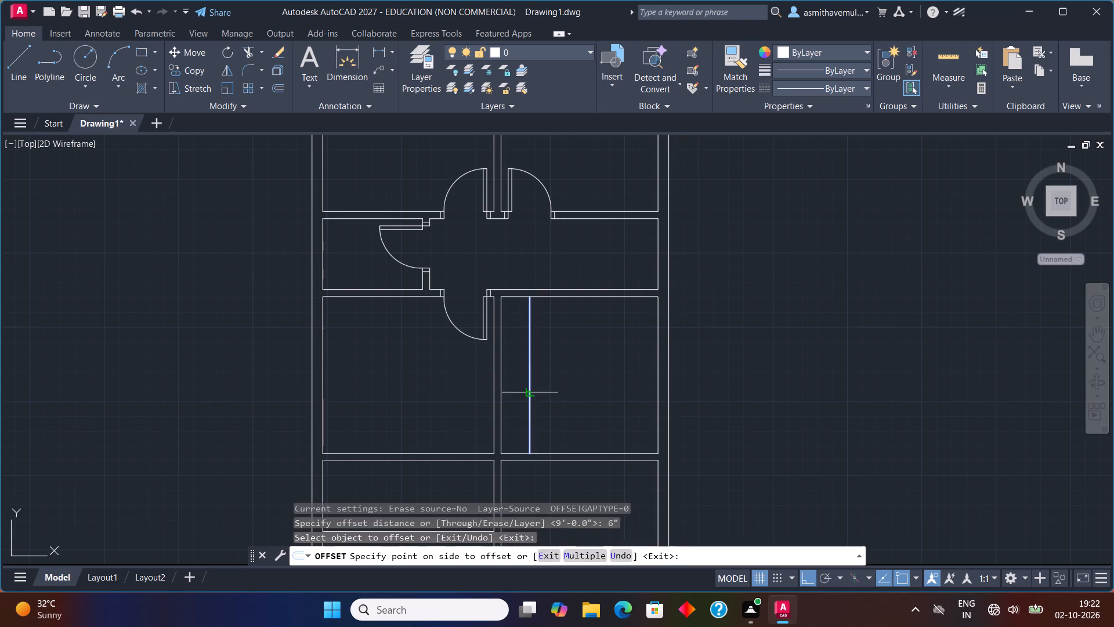
pyautogui.click(515, 398)
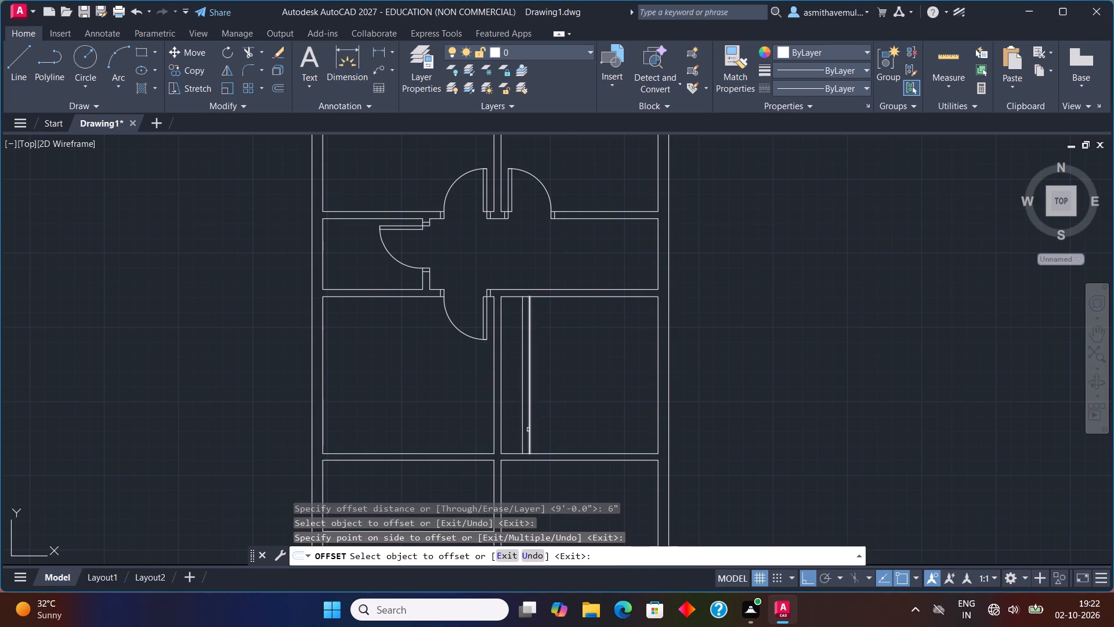
pyautogui.moveTo(528, 428); pyautogui.dragTo(547, 325, button='middle')
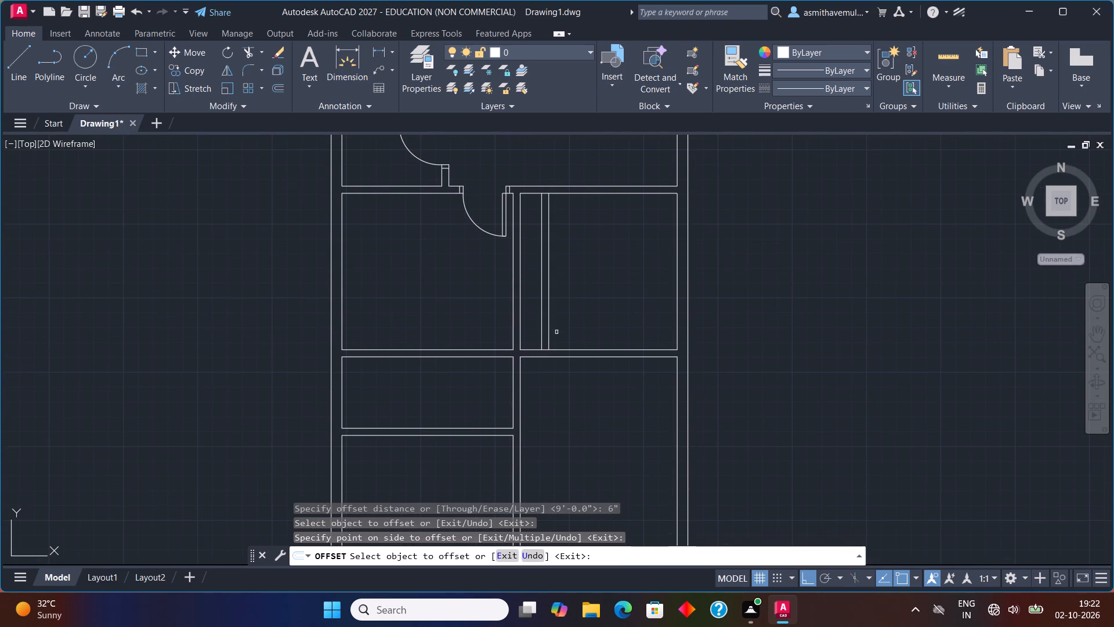
pyautogui.keyDown('shift'); pyautogui.scroll(2, 547, 337); pyautogui.keyUp('shift')
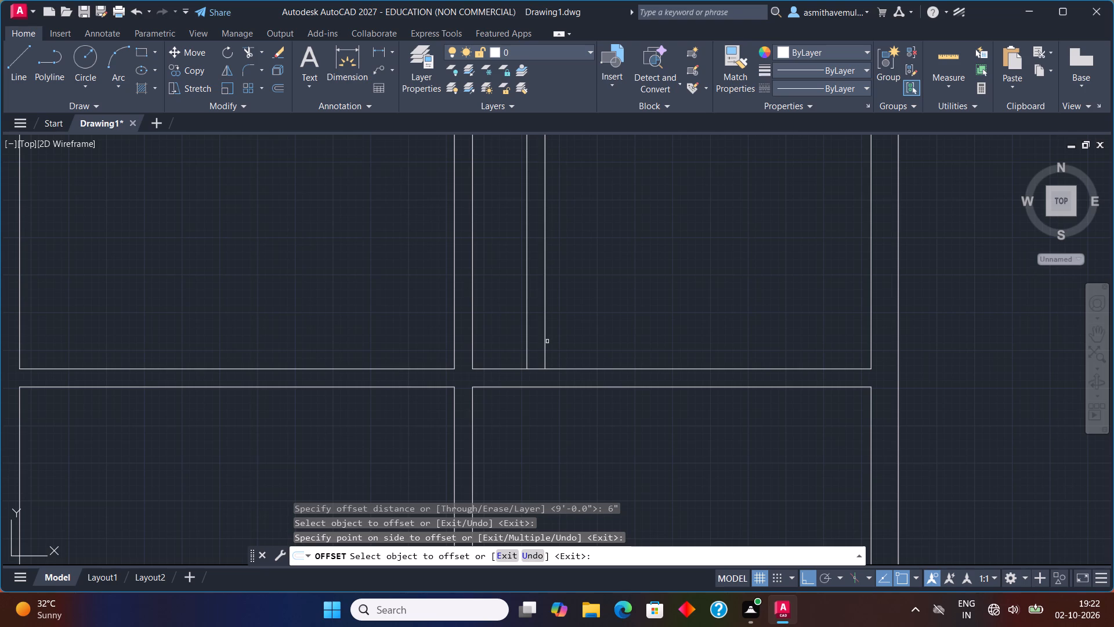
pyautogui.scroll(-2, 627, 319)
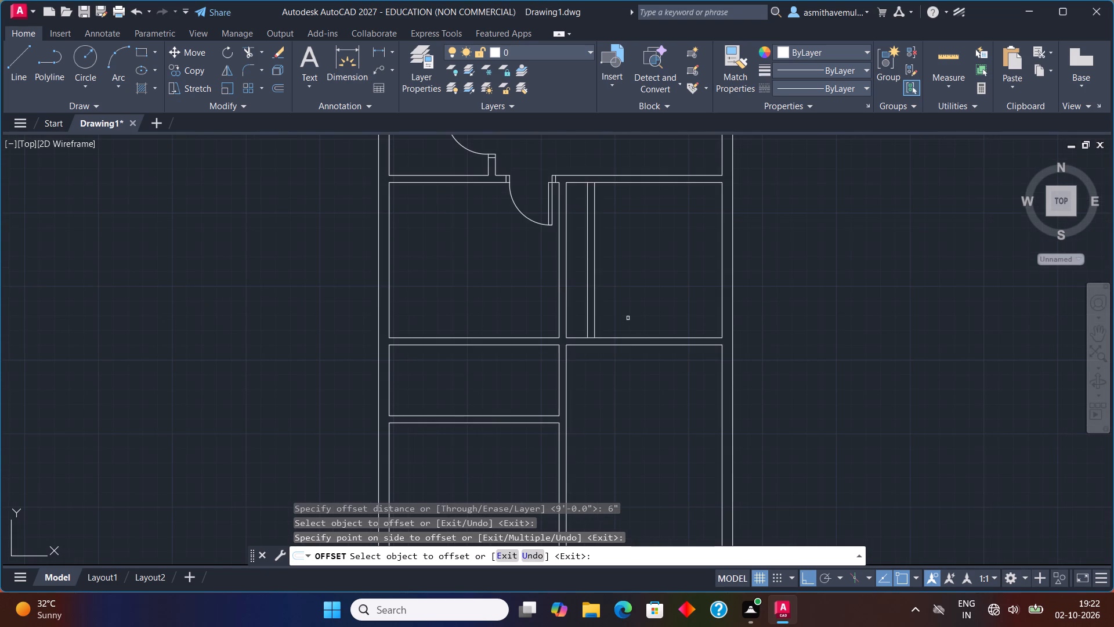
# Extend both new partition lines across the walls at their lower and upper ends in the room below the corridor's right side.
pyautogui.moveTo(629, 319); pyautogui.dragTo(642, 374, button='middle')
pyautogui.press('Escape')
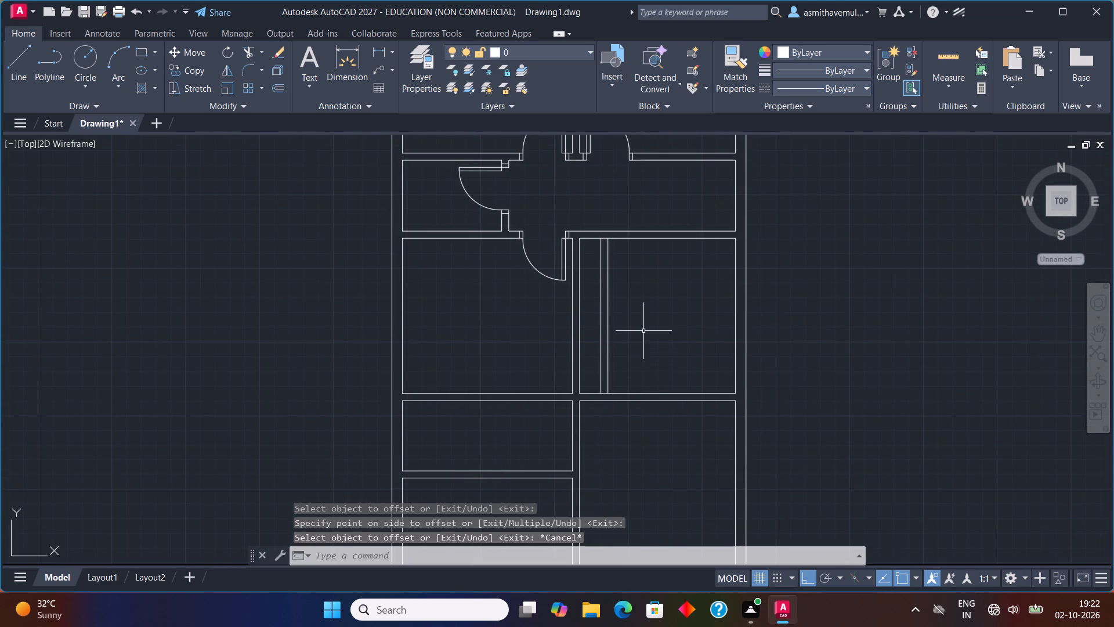
pyautogui.write('EXTE')
pyautogui.write('ND')
pyautogui.press('Return')
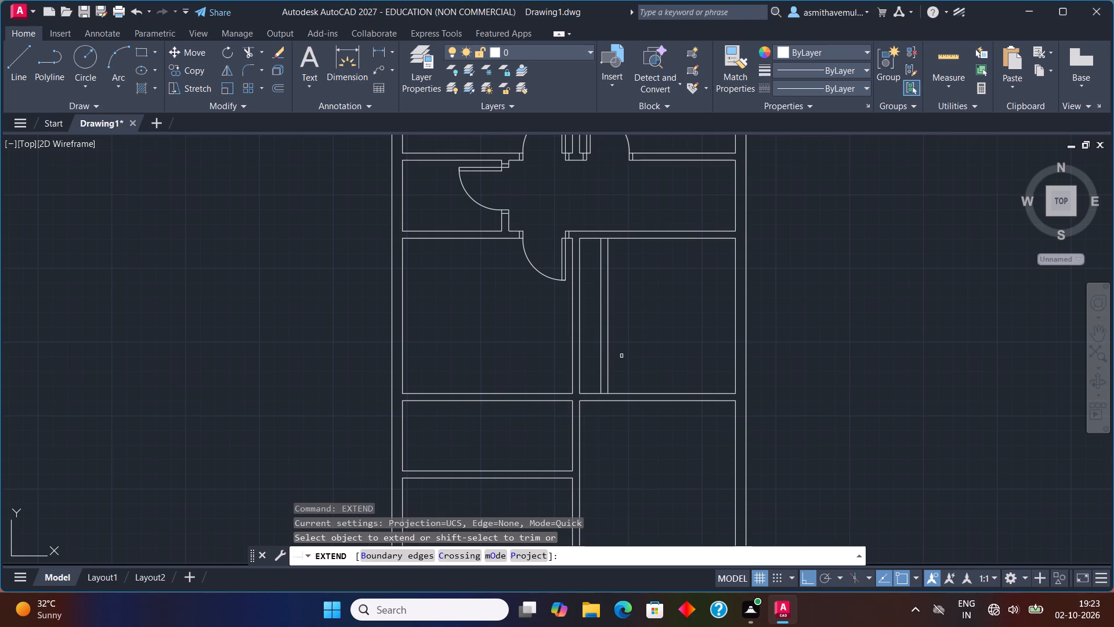
pyautogui.scroll(2, 620, 357)
pyautogui.click(585, 400)
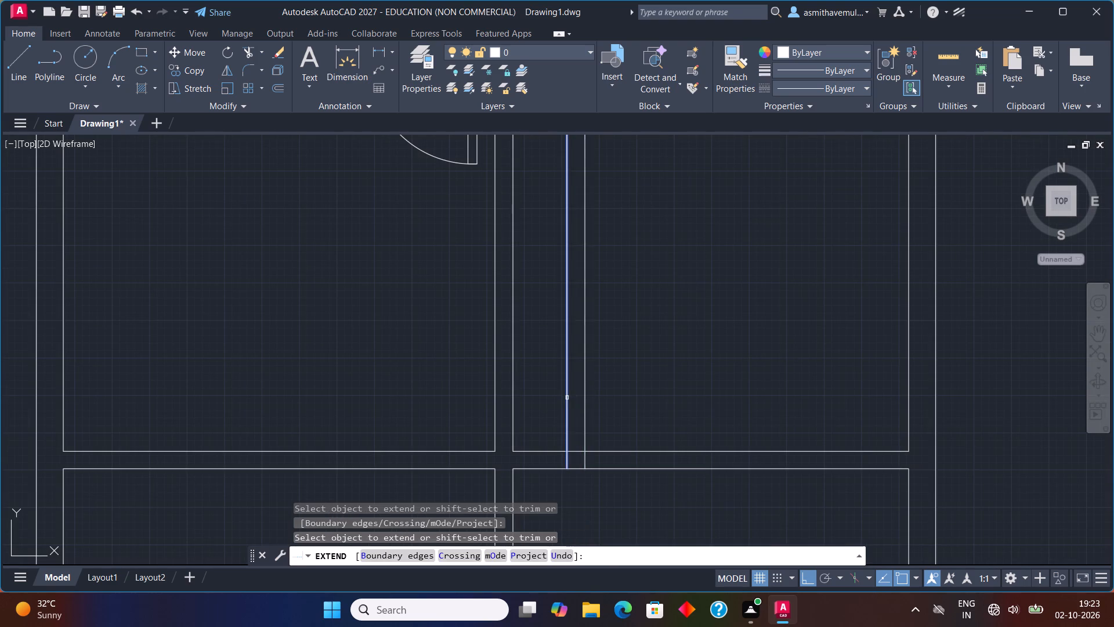
pyautogui.click(567, 398)
pyautogui.moveTo(660, 298); pyautogui.dragTo(707, 530, button='middle')
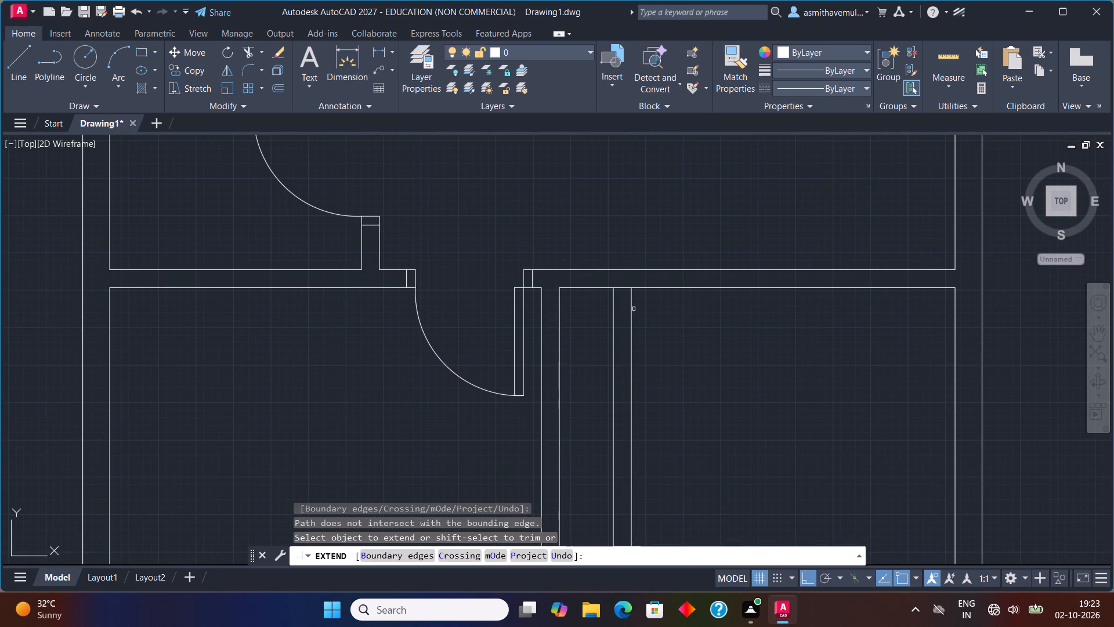
pyautogui.click(631, 307)
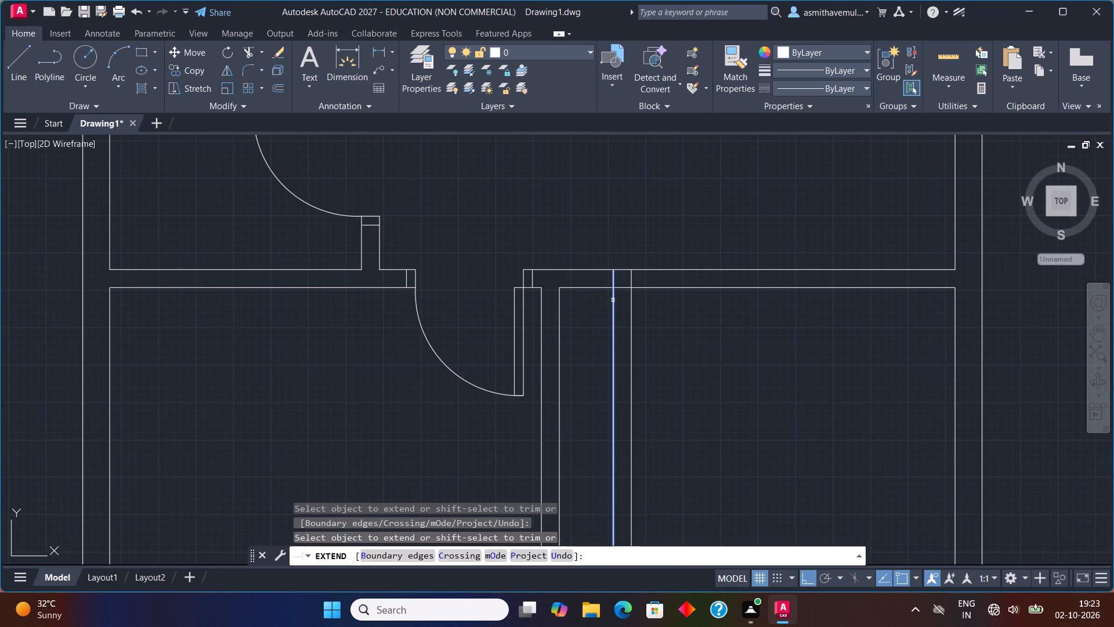
pyautogui.click(613, 300)
# Extend that room's original left wall line up to the corridor wall line and down to the wall of the room below.
pyautogui.click(560, 308)
pyautogui.scroll(-1, 584, 298)
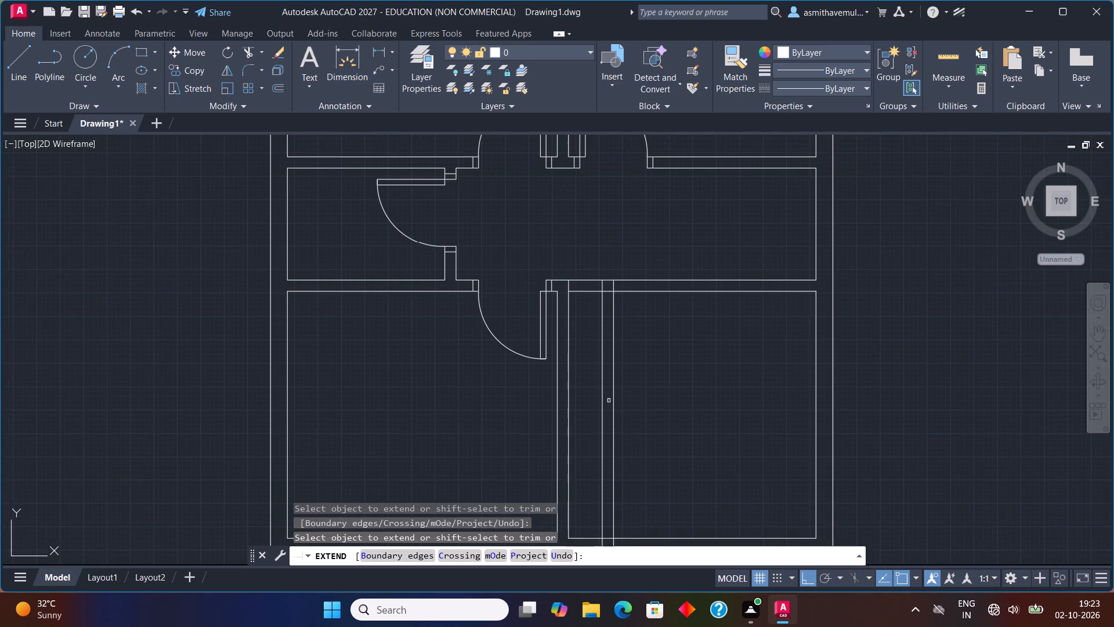
pyautogui.moveTo(610, 406); pyautogui.dragTo(660, 239, button='middle')
pyautogui.click(619, 363)
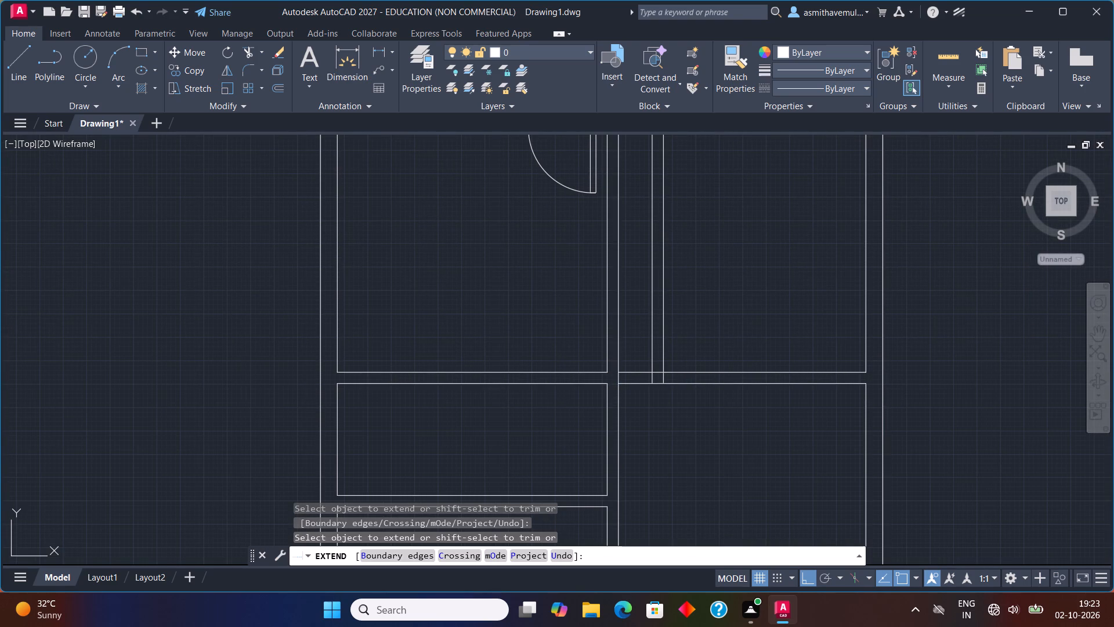
pyautogui.press('Escape')
# Trim the lower and upper horizontal wall lines between the original left wall and the new partition to open a passage.
pyautogui.write('TR')
pyautogui.press('i')
pyautogui.press('m')
pyautogui.press('Return')
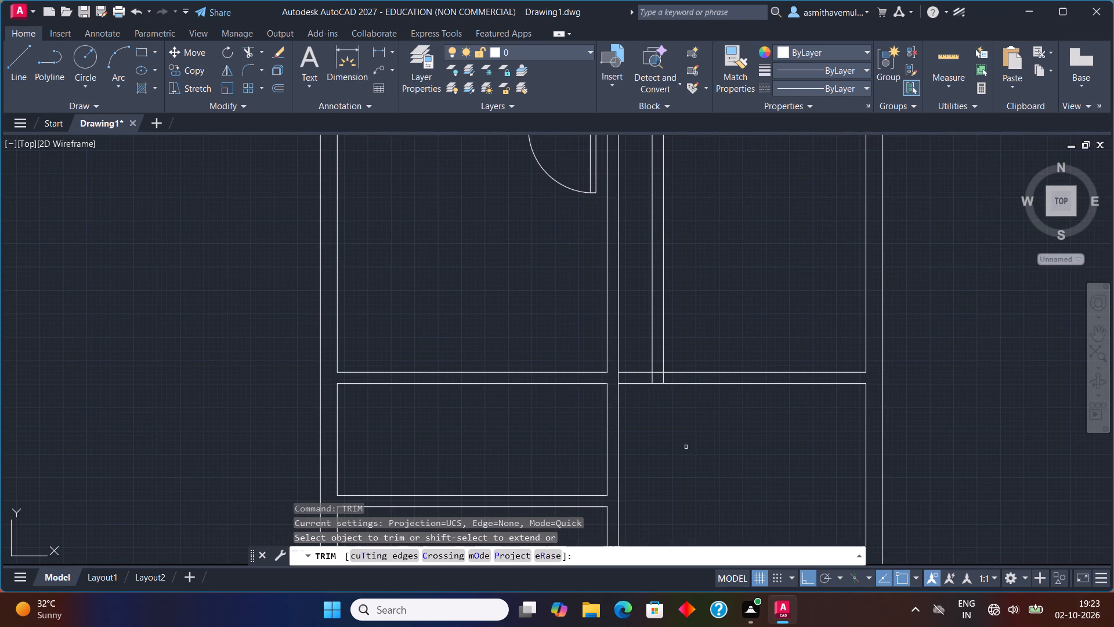
pyautogui.scroll(1, 656, 391)
pyautogui.moveTo(643, 397); pyautogui.dragTo(620, 331)
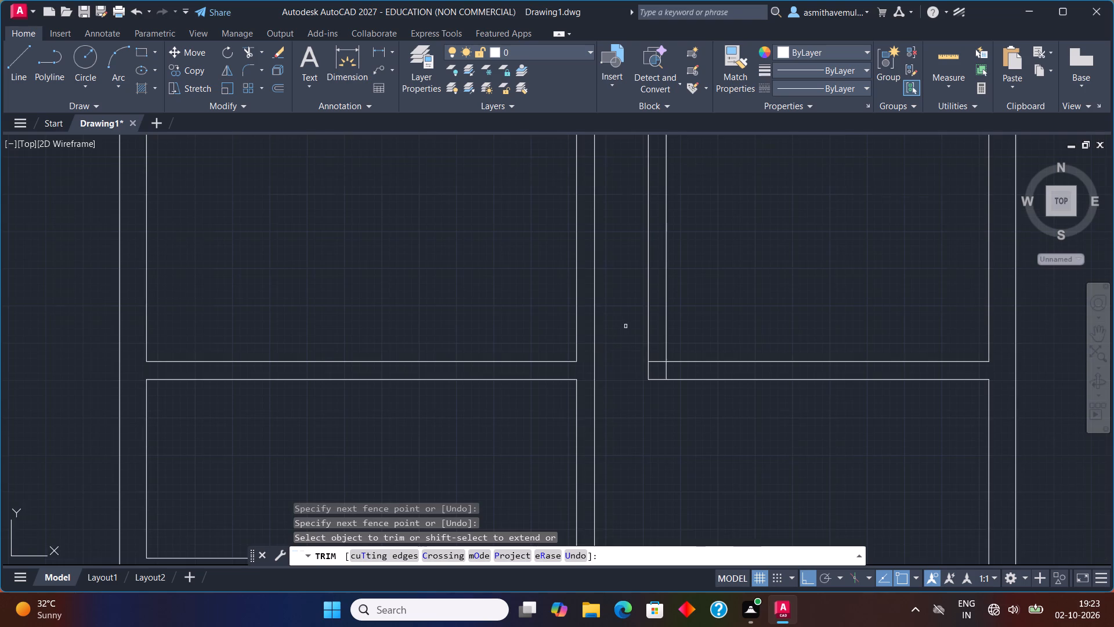
pyautogui.scroll(-1, 626, 326)
pyautogui.moveTo(631, 324); pyautogui.dragTo(679, 431, button='middle')
pyautogui.moveTo(679, 186); pyautogui.dragTo(678, 196)
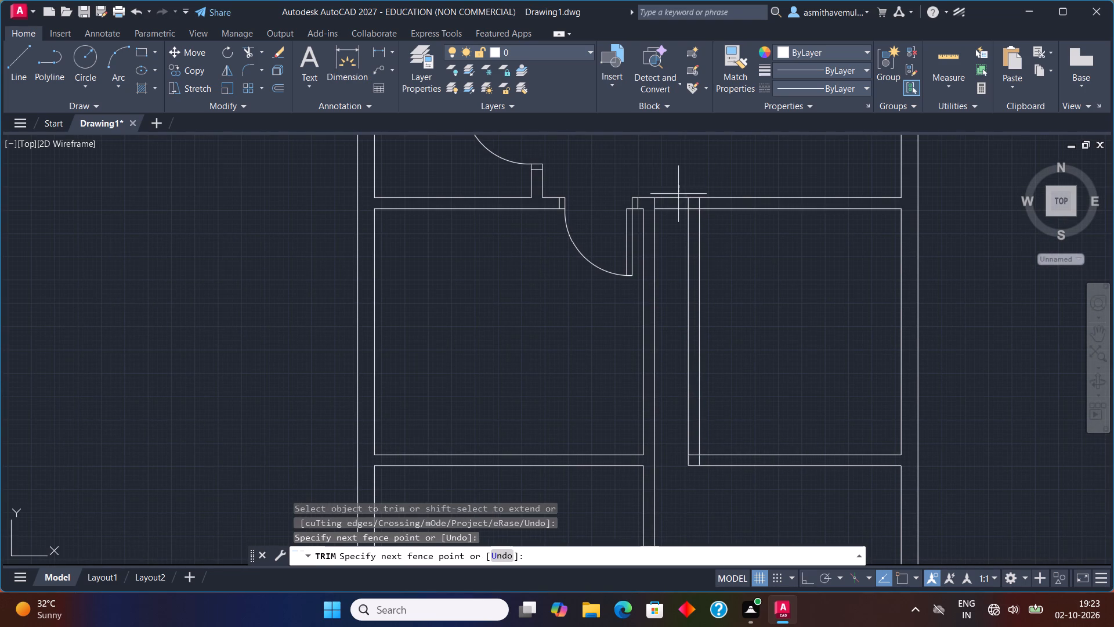
pyautogui.moveTo(678, 196); pyautogui.dragTo(675, 229)
# Trim the overlapping line pieces inside the partition's upper and lower wall corners.
pyautogui.scroll(1, 684, 222)
pyautogui.moveTo(699, 190); pyautogui.dragTo(701, 189)
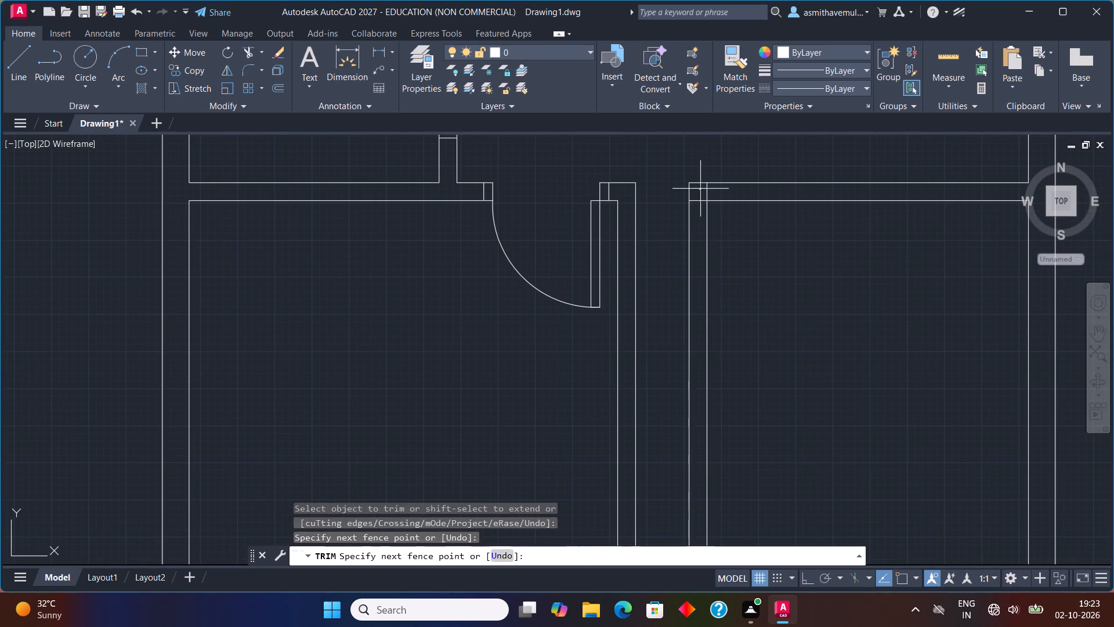
pyautogui.moveTo(701, 189); pyautogui.dragTo(726, 190)
pyautogui.moveTo(702, 196); pyautogui.dragTo(698, 215)
pyautogui.scroll(-1, 743, 266)
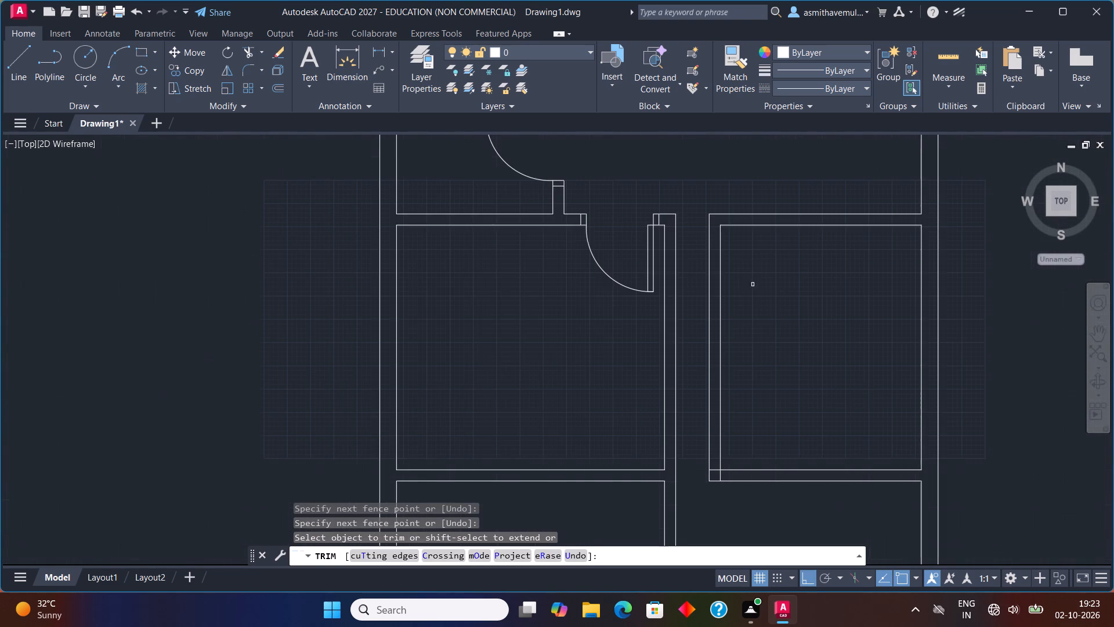
pyautogui.moveTo(780, 362); pyautogui.dragTo(780, 258, button='middle')
pyautogui.scroll(2, 725, 353)
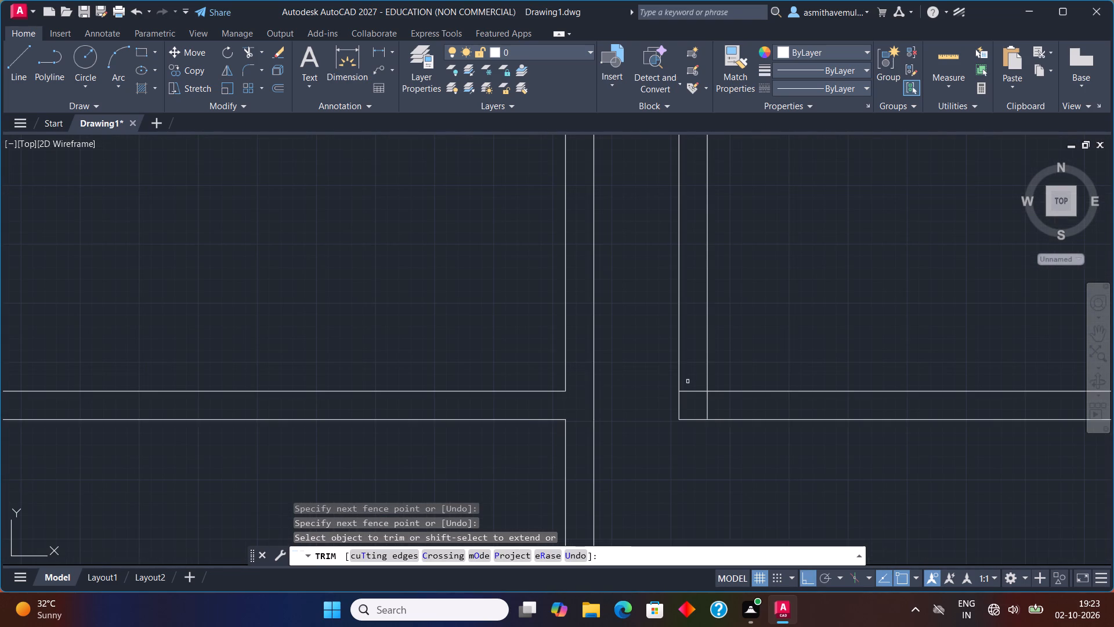
pyautogui.moveTo(688, 382); pyautogui.dragTo(717, 406)
pyautogui.scroll(-4, 747, 385)
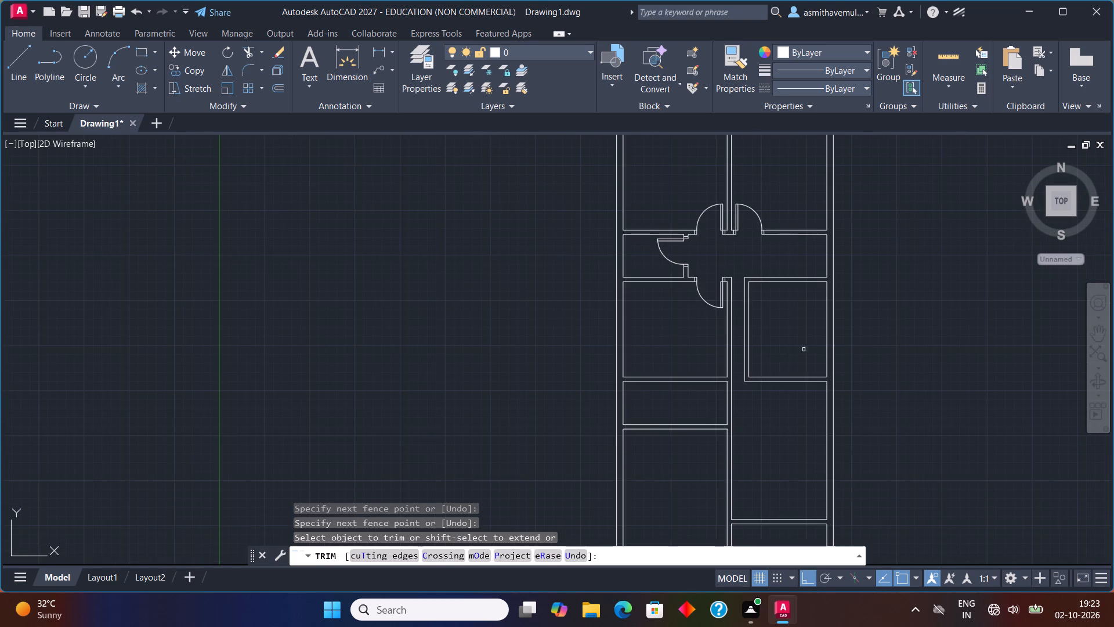
pyautogui.moveTo(808, 347); pyautogui.dragTo(777, 378, button='middle')
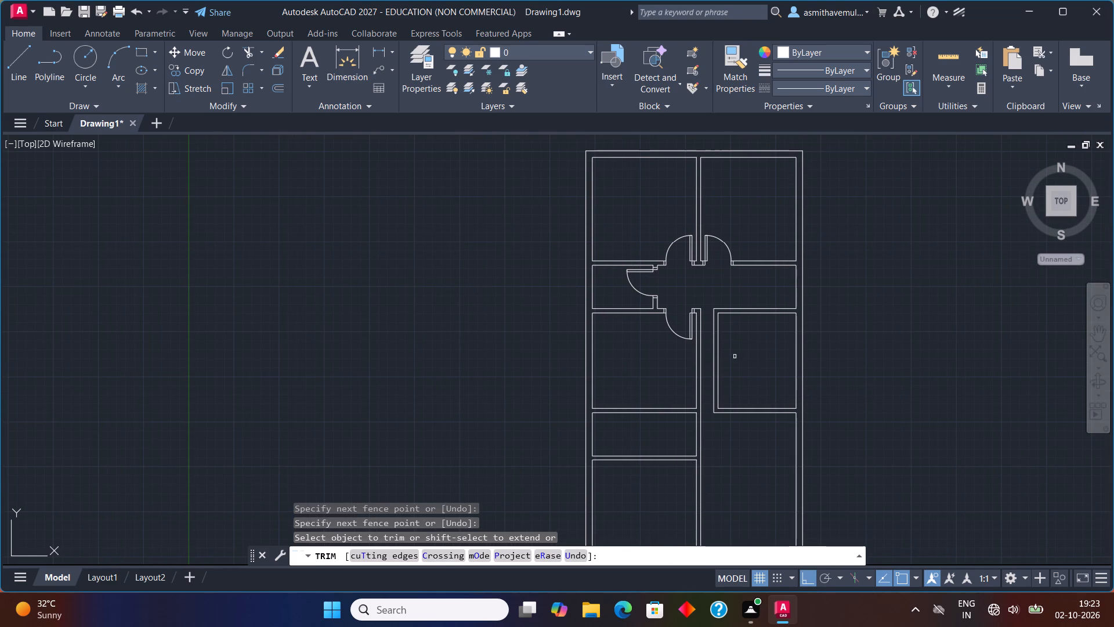
pyautogui.scroll(1, 738, 345)
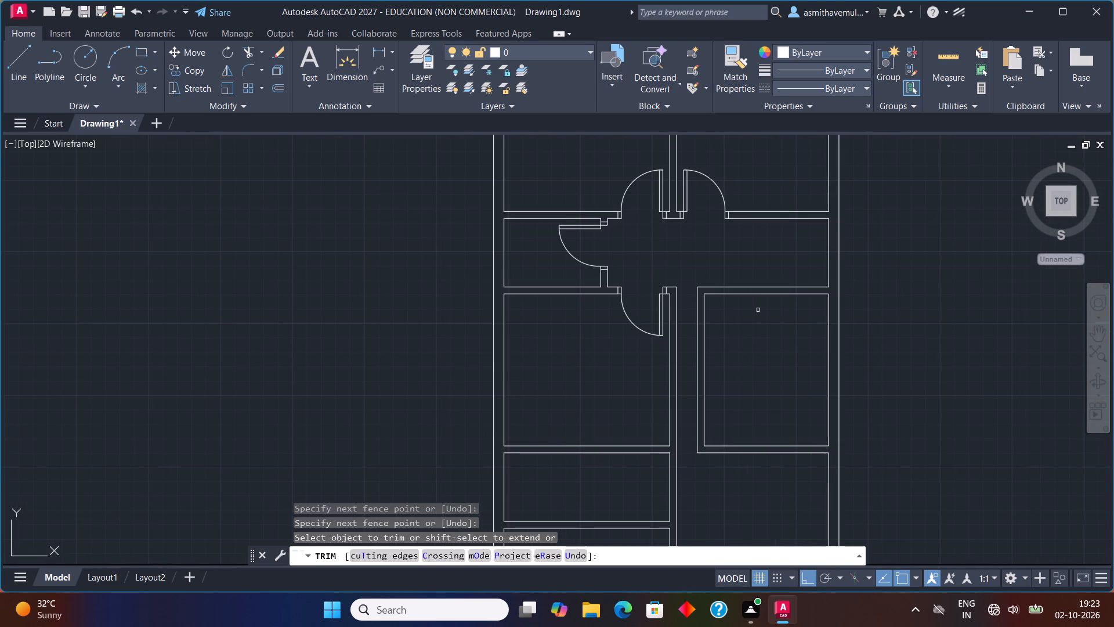
pyautogui.press('Escape')
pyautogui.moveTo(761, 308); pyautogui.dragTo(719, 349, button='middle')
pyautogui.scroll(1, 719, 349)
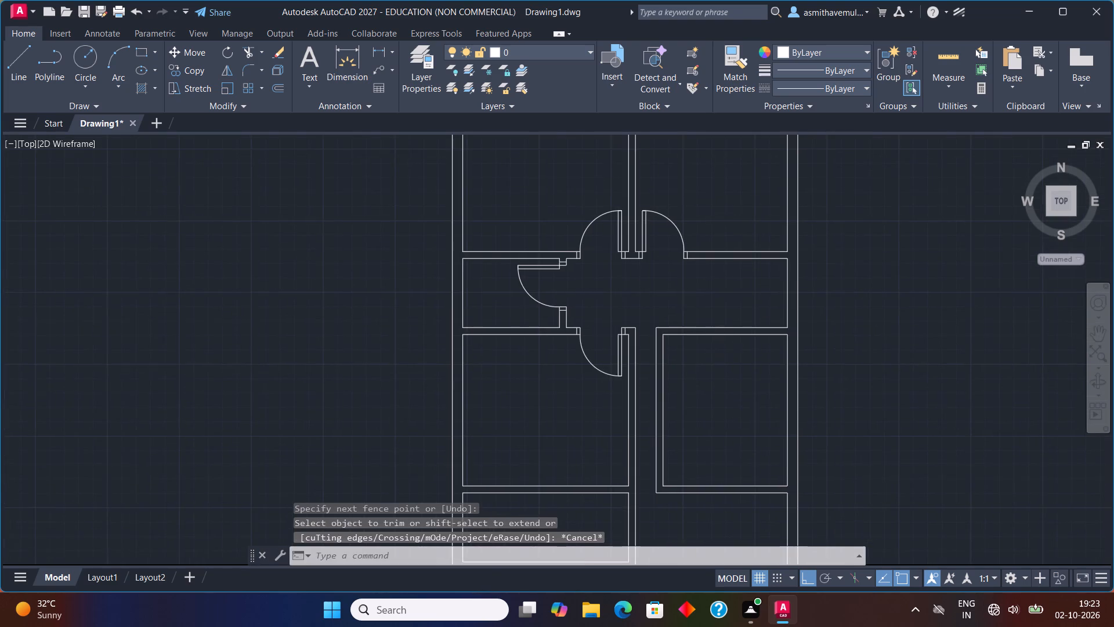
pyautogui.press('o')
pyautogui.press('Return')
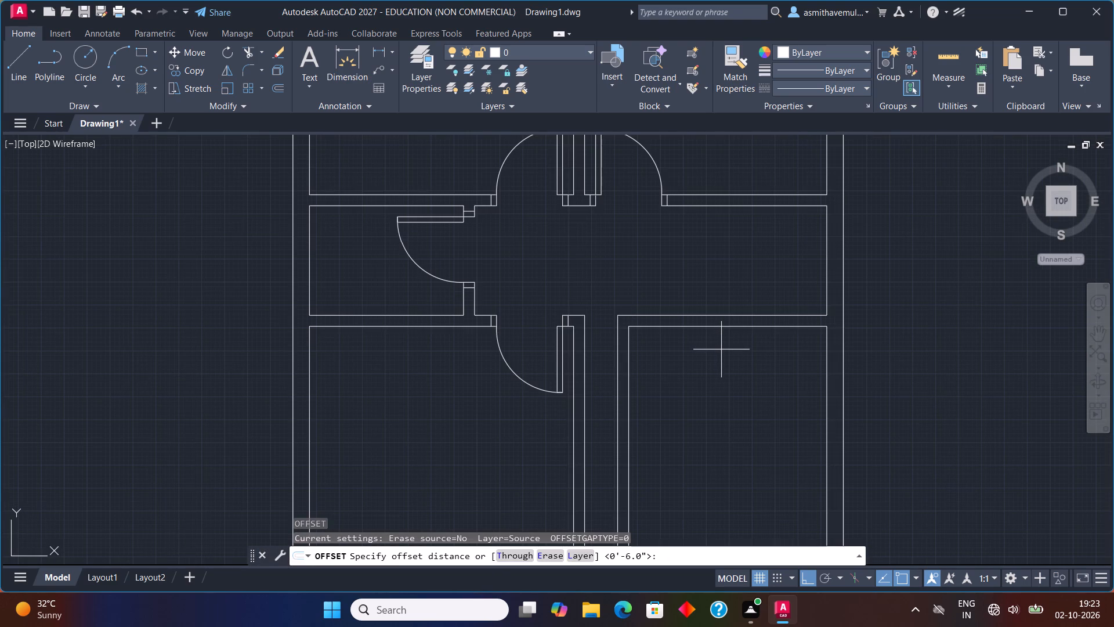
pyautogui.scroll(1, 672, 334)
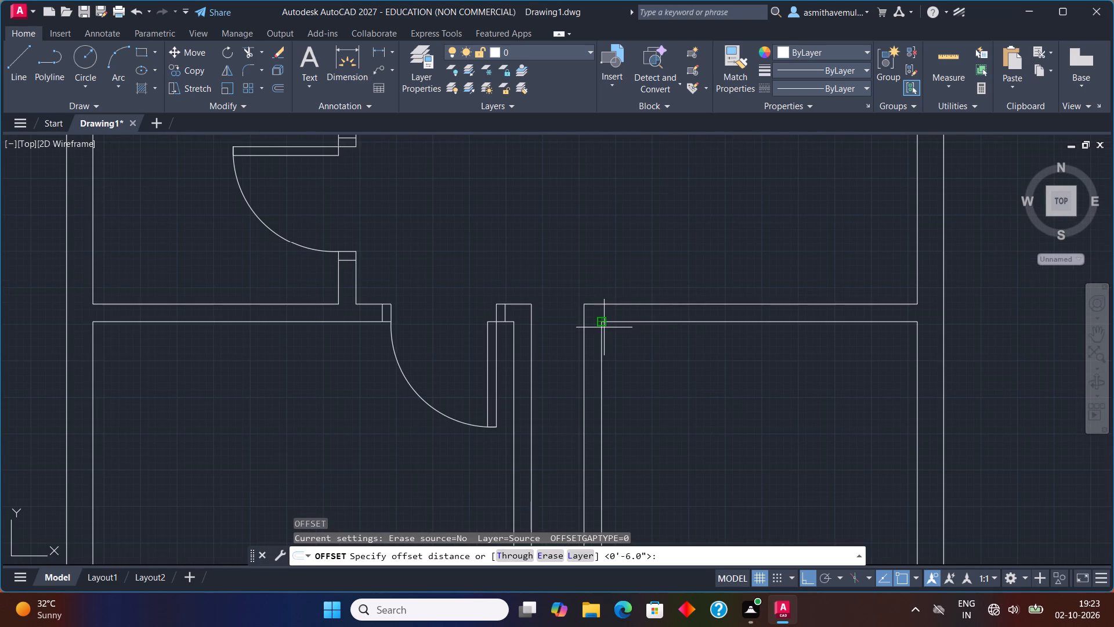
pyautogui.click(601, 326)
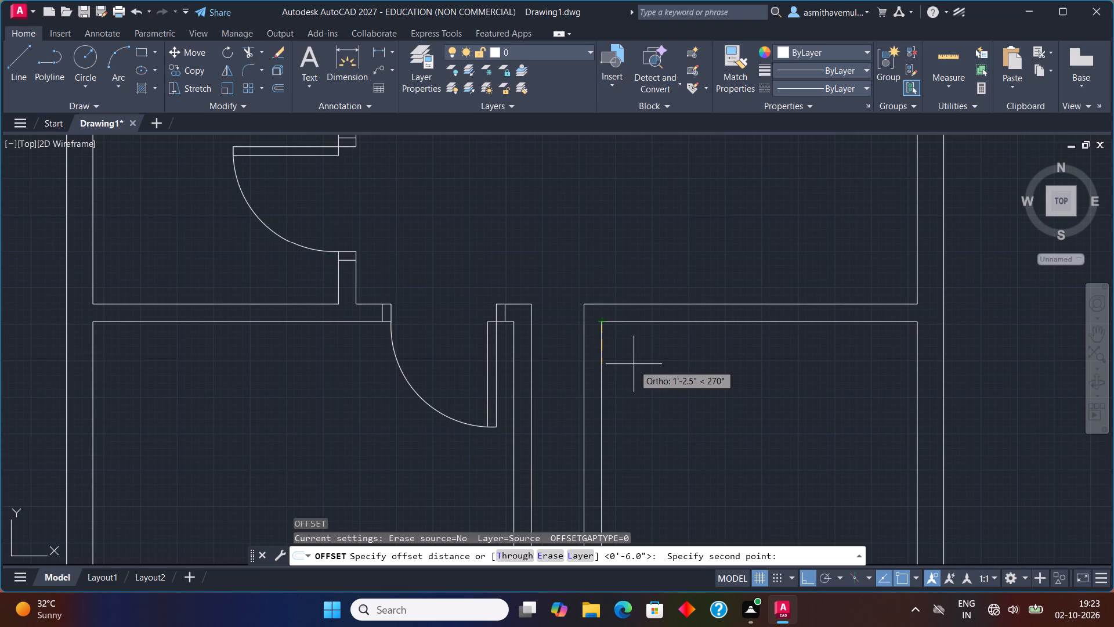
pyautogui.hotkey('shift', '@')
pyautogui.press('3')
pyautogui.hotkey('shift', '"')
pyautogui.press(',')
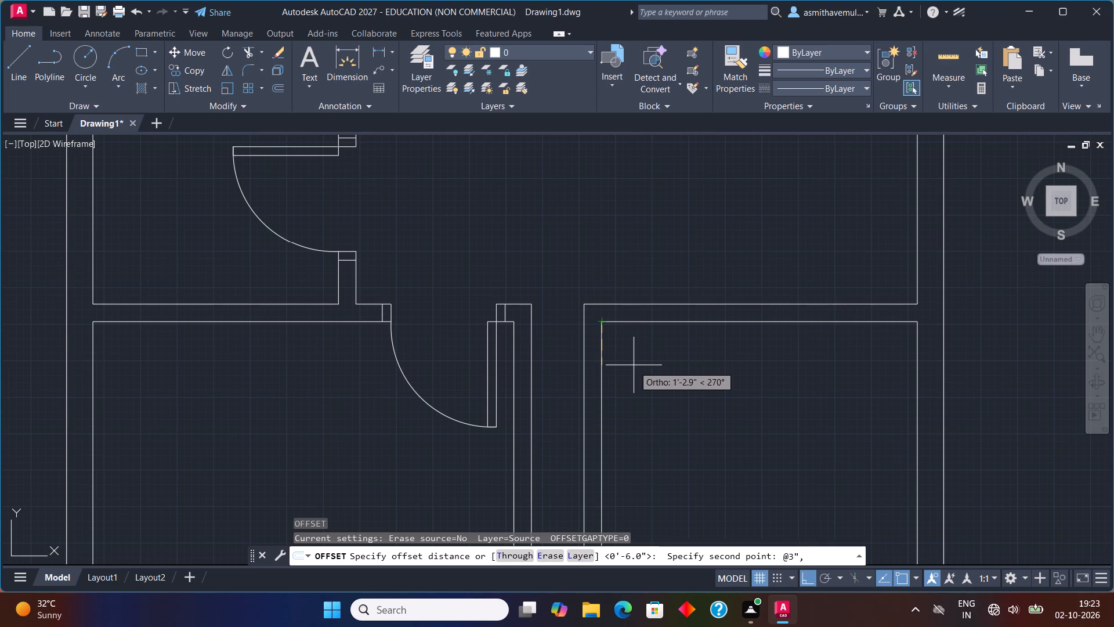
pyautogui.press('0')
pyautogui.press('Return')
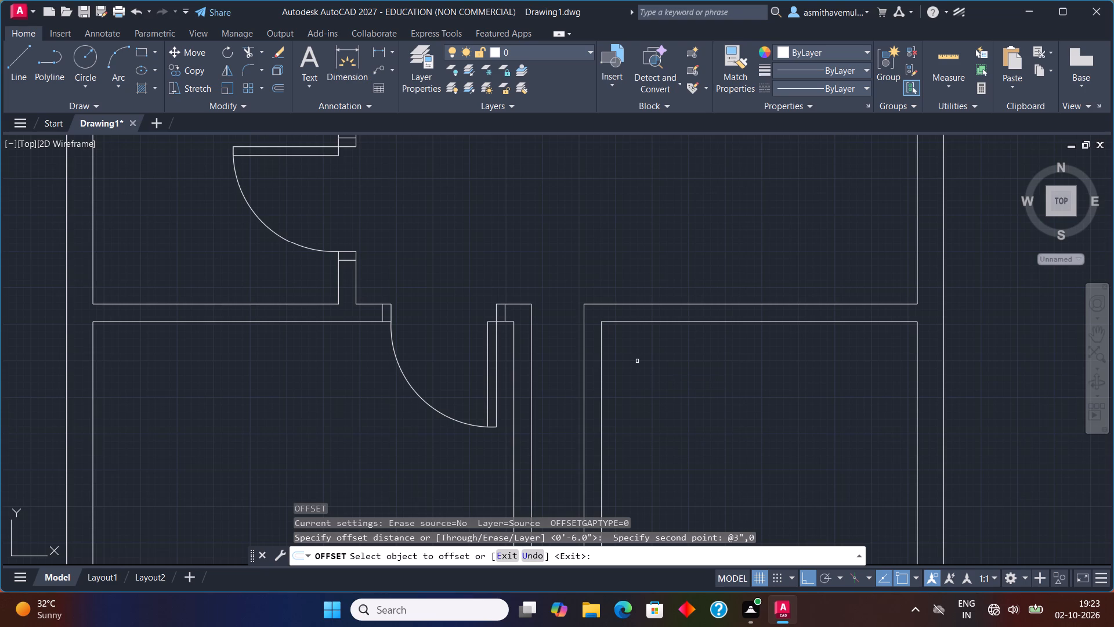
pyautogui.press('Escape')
# Draw a vertical line across the upper wall of the reduced room, starting 3" right of its inner upper-left corner.
pyautogui.press('l')
pyautogui.press('Return')
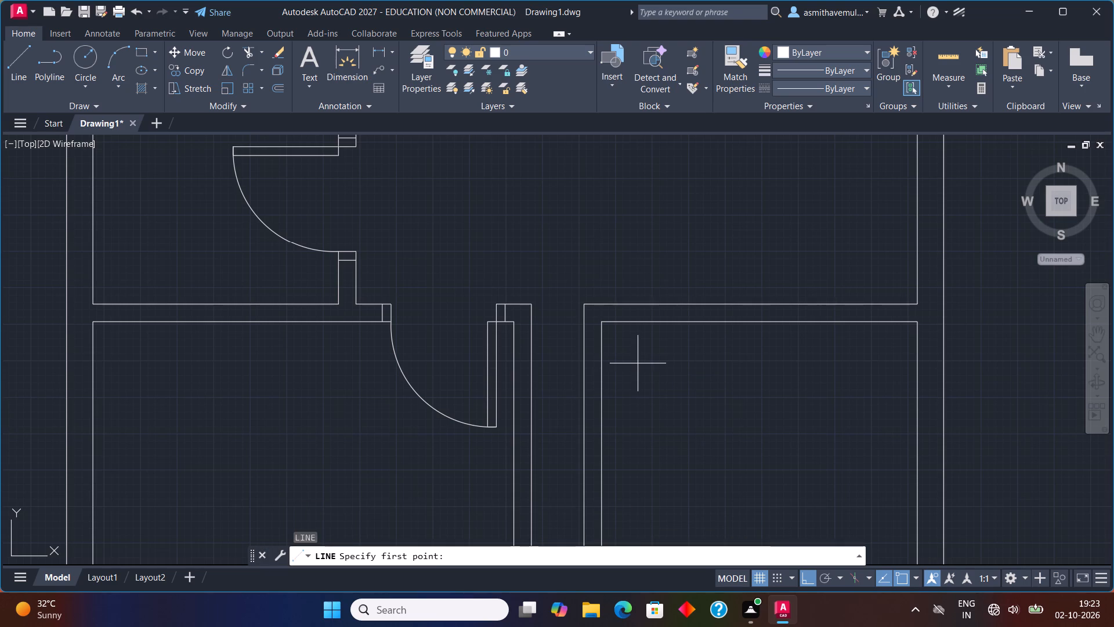
pyautogui.write('FROM')
pyautogui.press('Return')
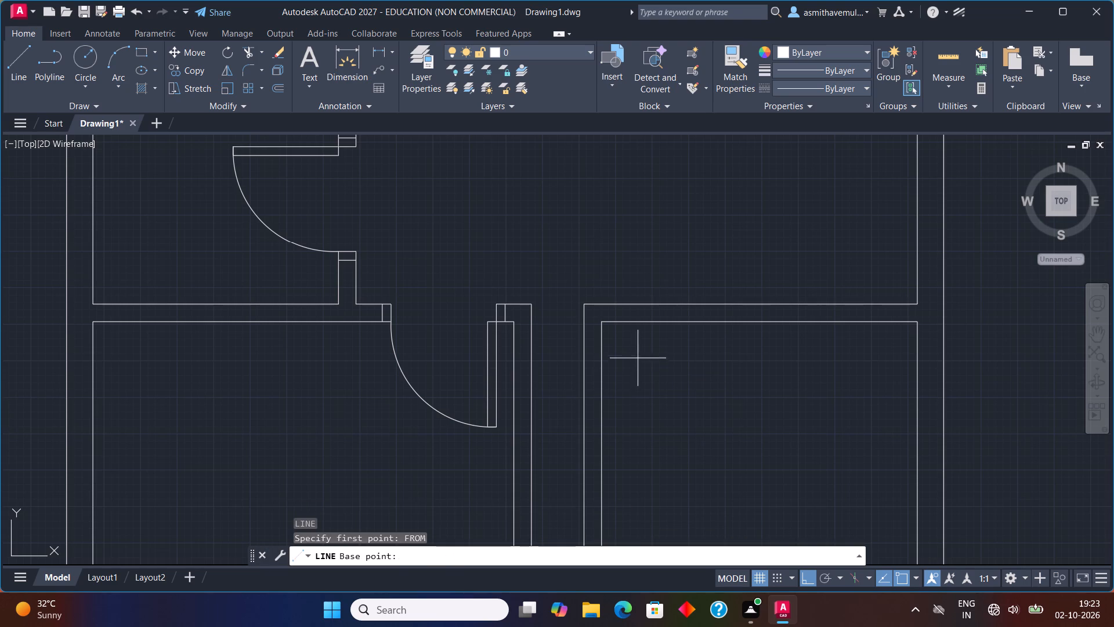
pyautogui.click(599, 324)
pyautogui.hotkey('shift', '@')
pyautogui.press('3')
pyautogui.hotkey('shift', '"')
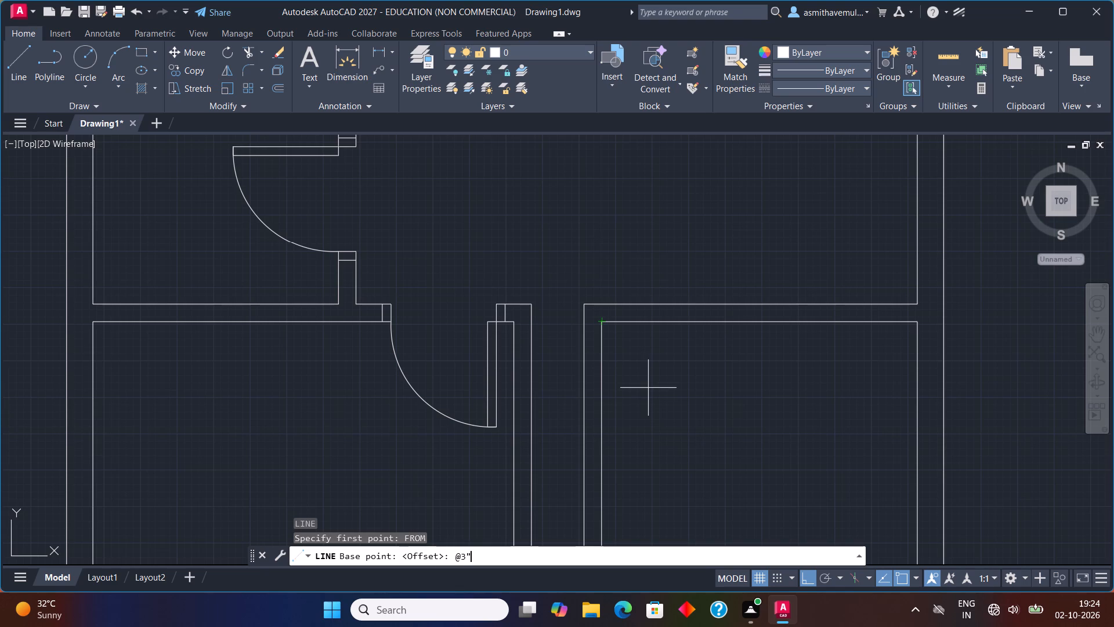
pyautogui.write(',0')
pyautogui.press('Return')
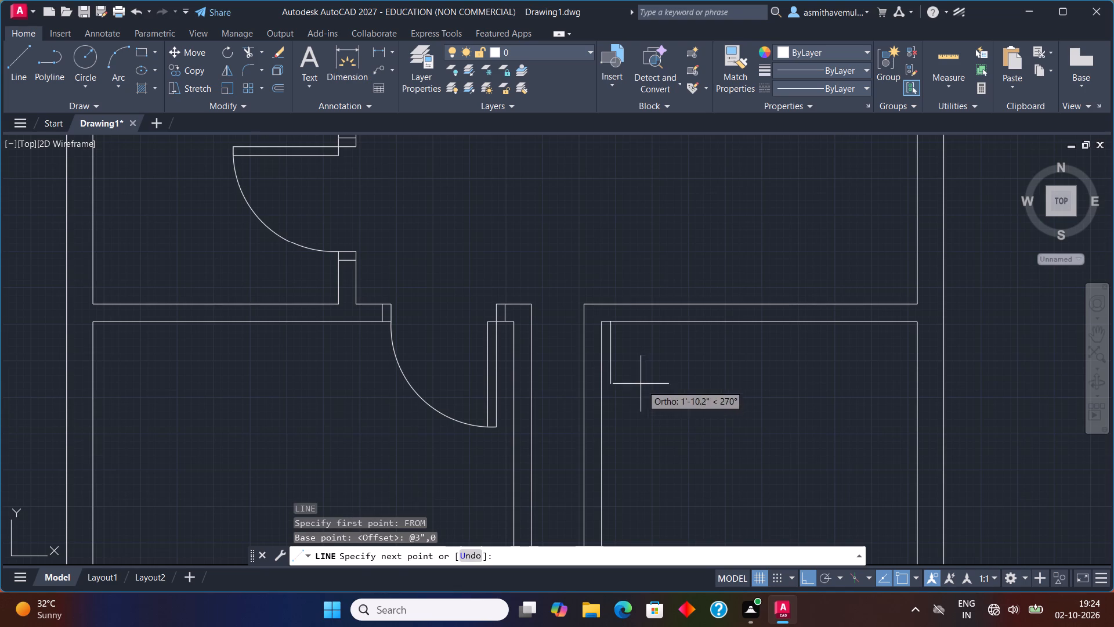
pyautogui.scroll(2, 619, 319)
pyautogui.click(598, 287)
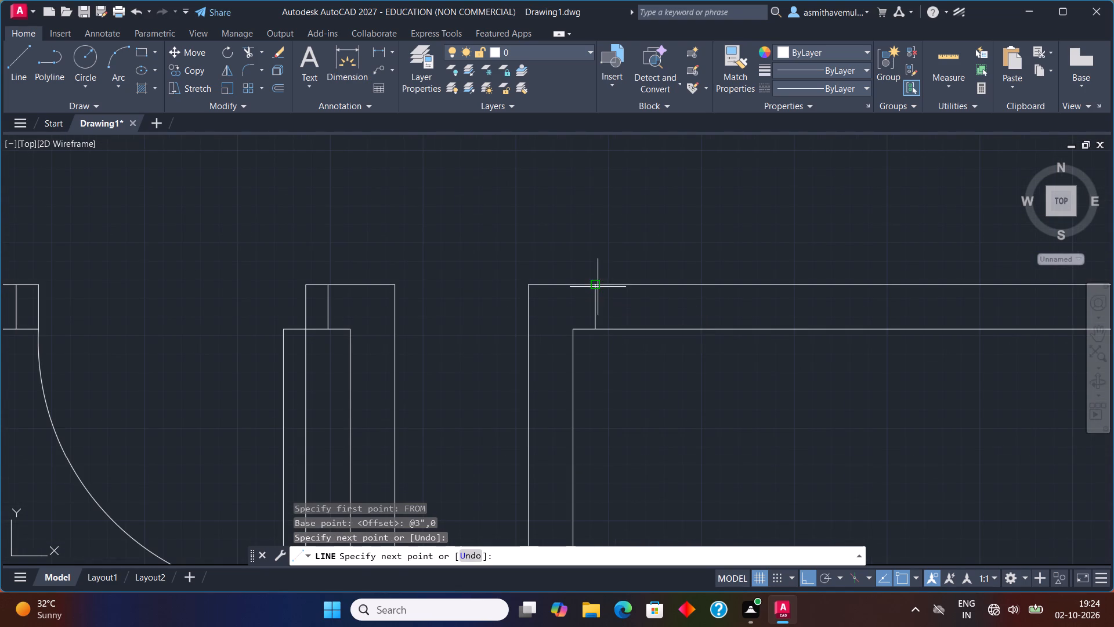
pyautogui.press('Escape')
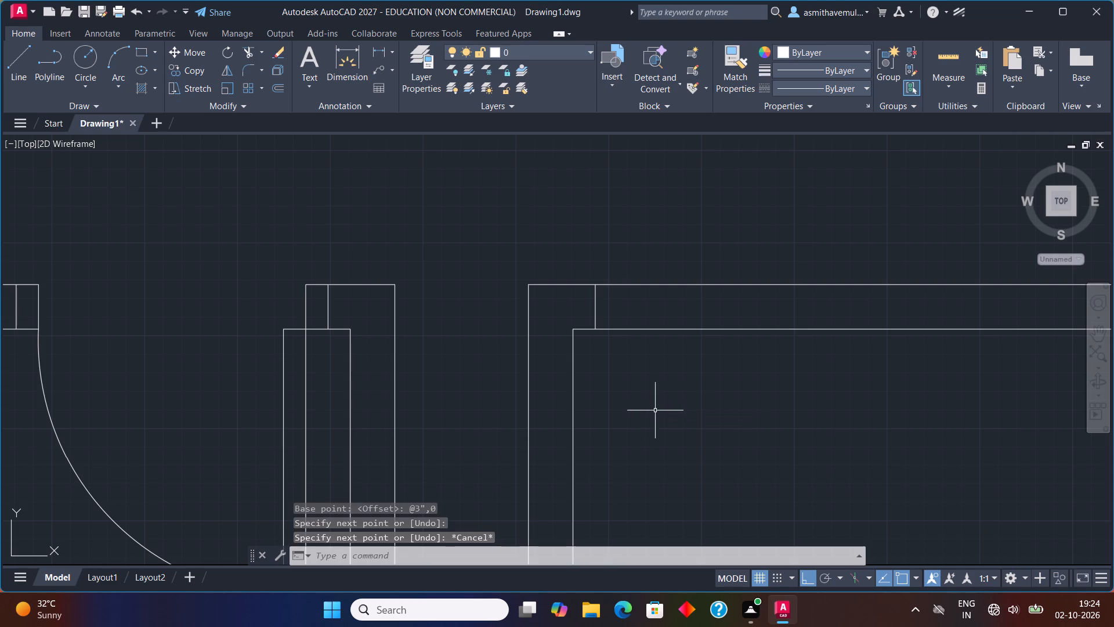
# Offset the new line across the wall 3" to the right to form the door frame.
pyautogui.press('o')
pyautogui.press('Return')
pyautogui.press('3')
pyautogui.hotkey('shift', '"')
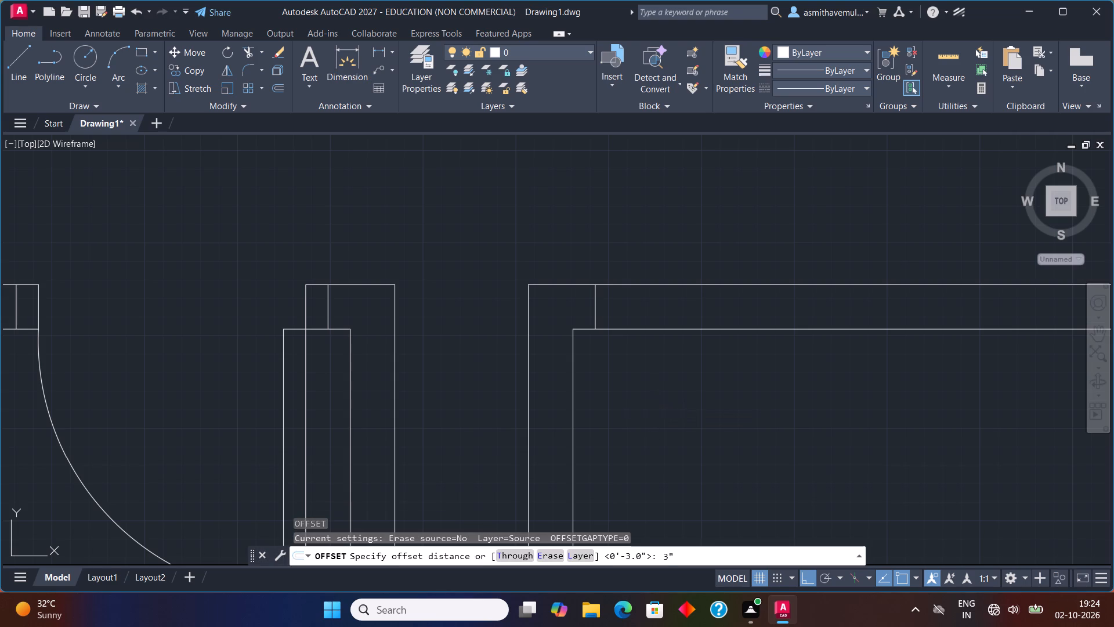
pyautogui.press('Return')
pyautogui.click(596, 318)
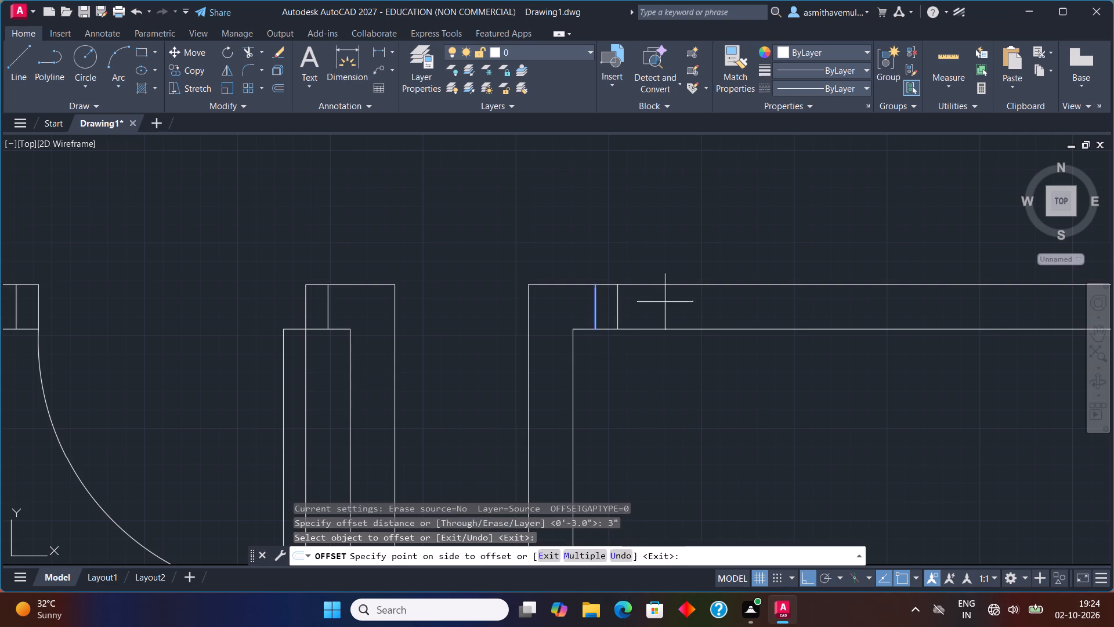
pyautogui.click(665, 302)
pyautogui.press('Escape')
pyautogui.scroll(-1, 693, 359)
pyautogui.moveTo(708, 400); pyautogui.dragTo(610, 420, button='middle')
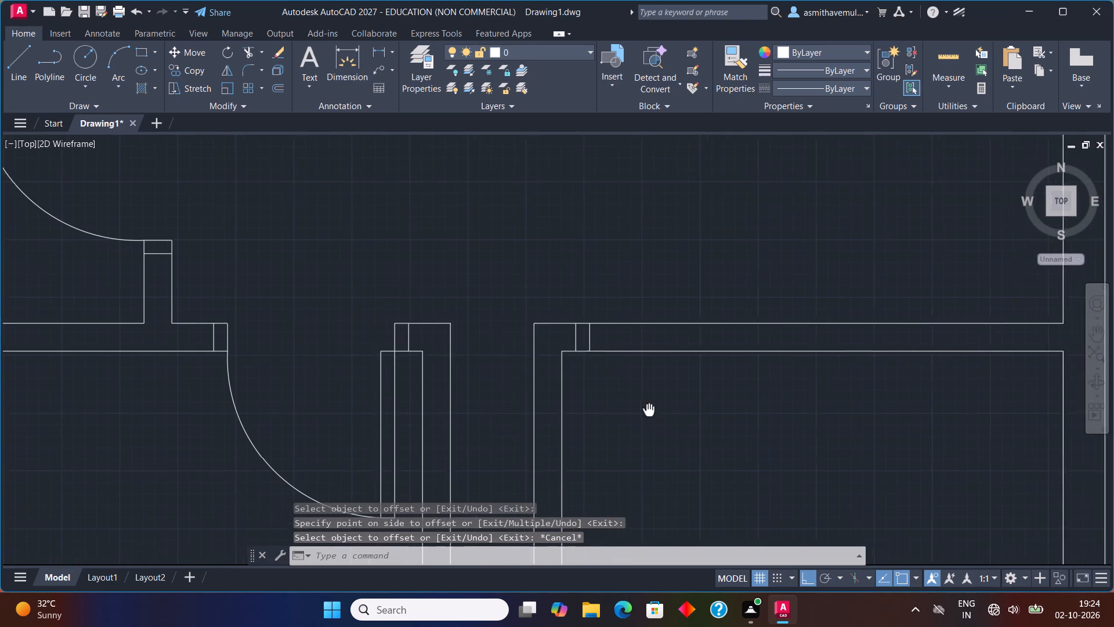
# Offset the right line of the new door frame in the room's upper wall 3' to the right.
pyautogui.moveTo(610, 420); pyautogui.dragTo(533, 435, button='middle')
pyautogui.press('o')
pyautogui.press('Return')
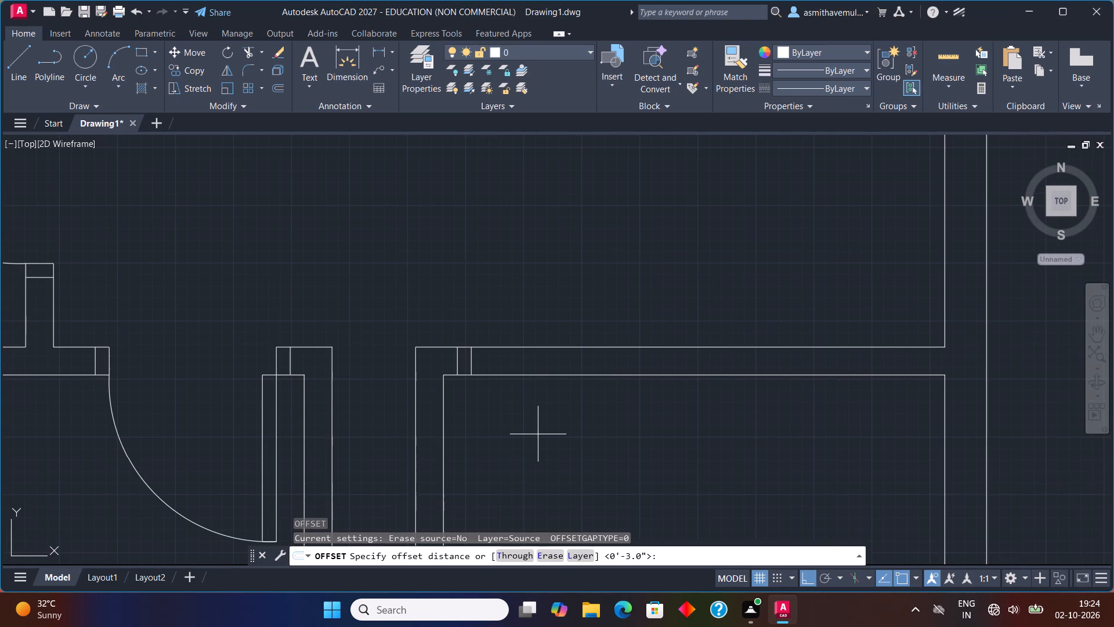
pyautogui.write("3'")
pyautogui.press('Return')
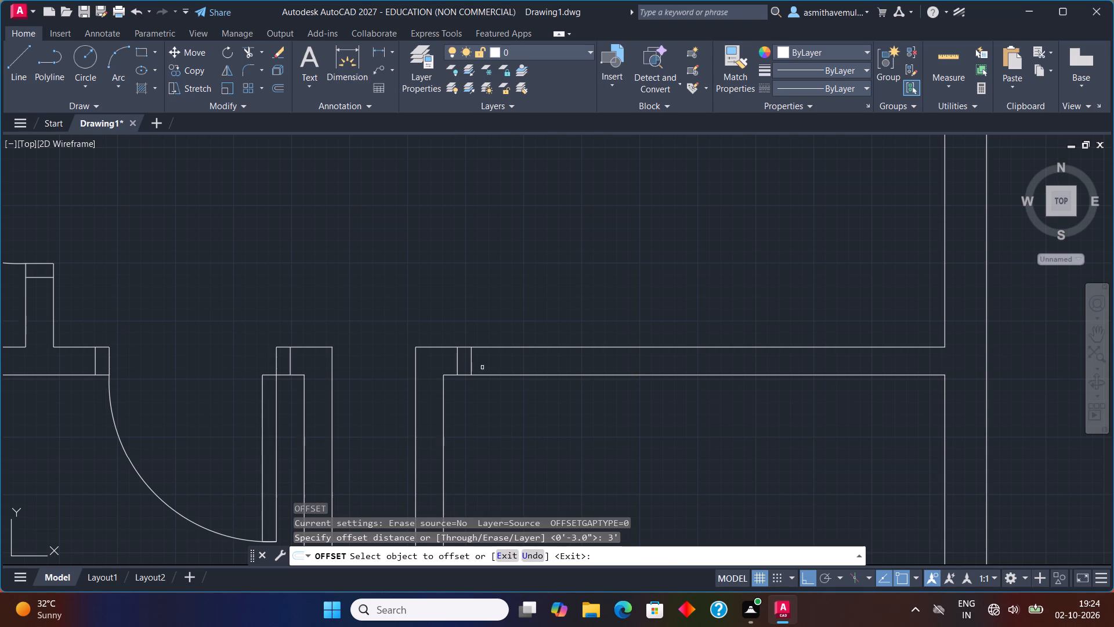
pyautogui.click(472, 367)
pyautogui.click(576, 366)
pyautogui.press('Escape')
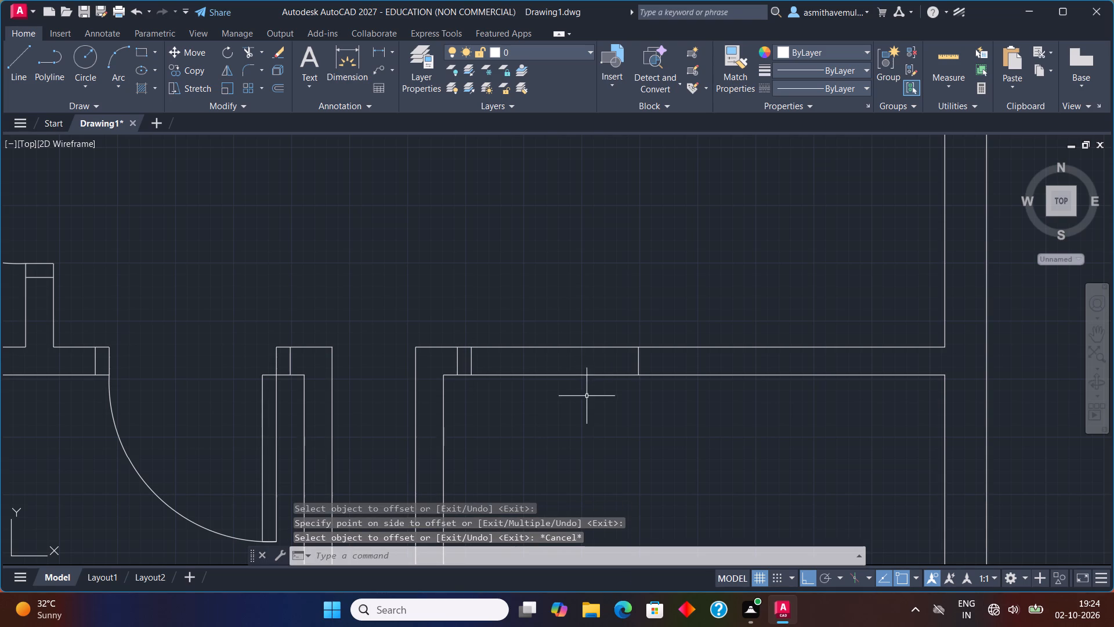
# Offset the new line across the wall 3" to the right to form the opposite door frame.
pyautogui.press('o')
pyautogui.press('Return')
pyautogui.press('3')
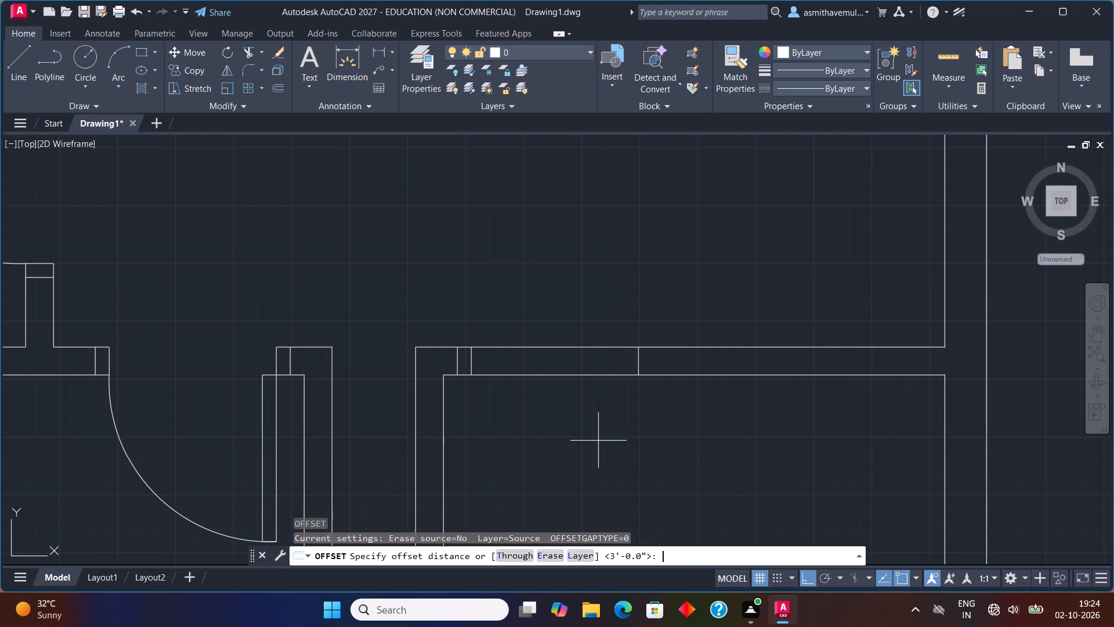
pyautogui.hotkey('shift', '"')
pyautogui.press('Return')
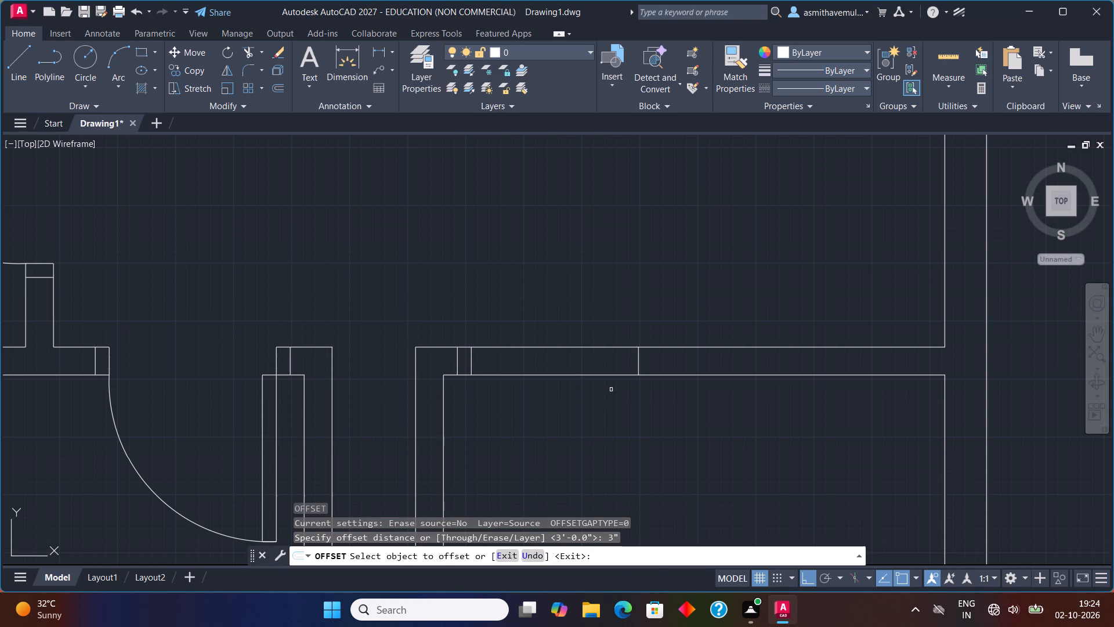
pyautogui.moveTo(636, 362); pyautogui.dragTo(641, 359)
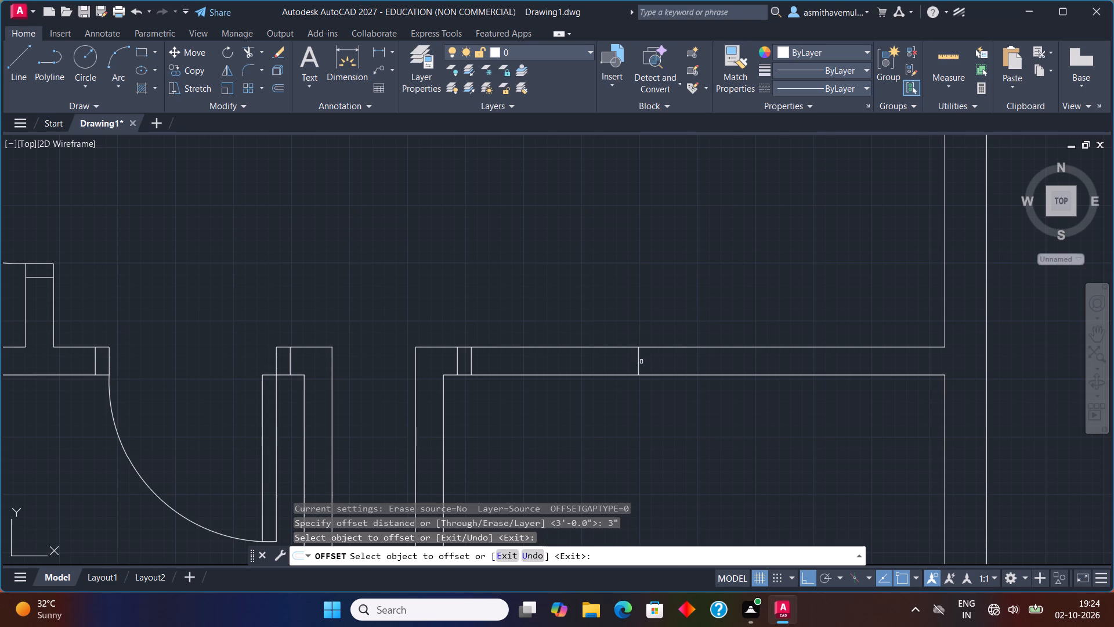
pyautogui.click(639, 363)
pyautogui.click(652, 366)
pyautogui.press('Escape')
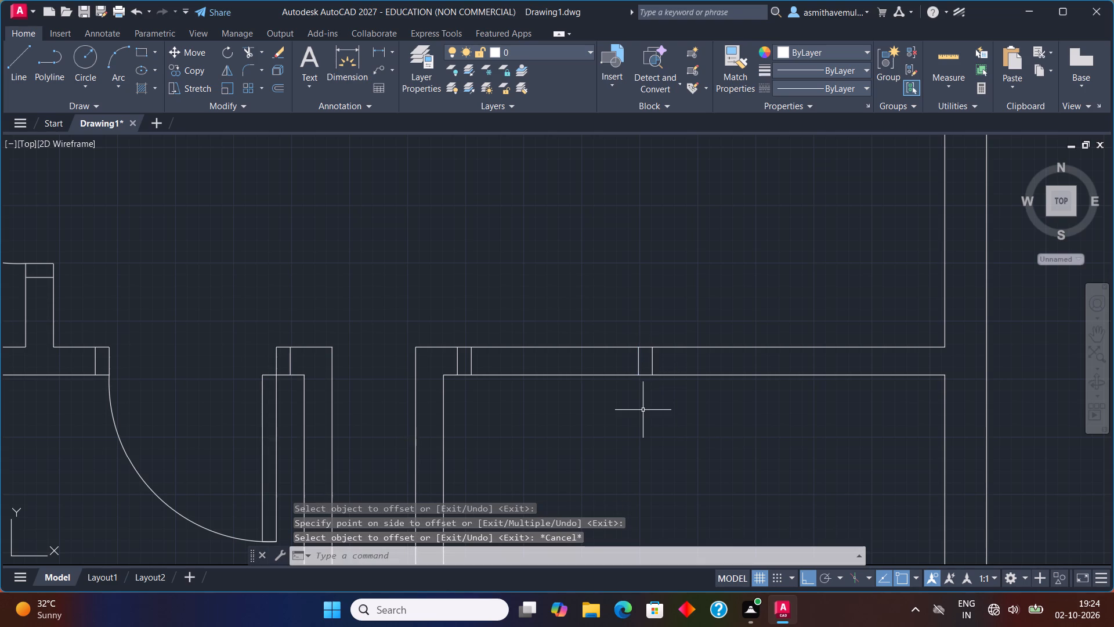
# Trim both horizontal wall lines between the two door frames to open the doorway.
pyautogui.write('TRIM')
pyautogui.press('Return')
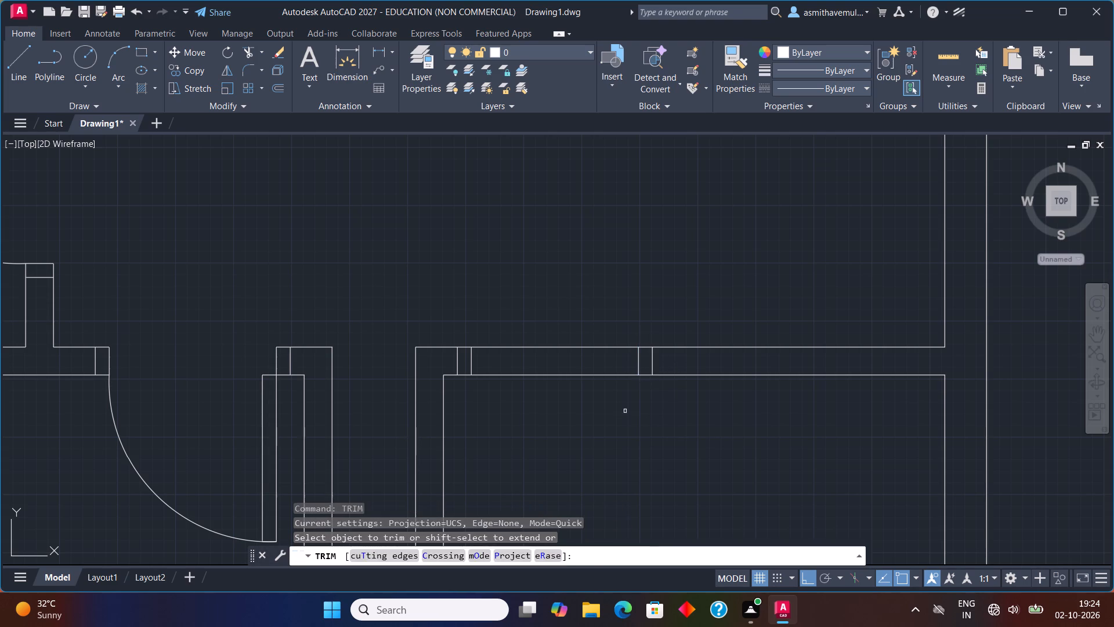
pyautogui.moveTo(623, 412); pyautogui.dragTo(558, 319)
pyautogui.scroll(-3, 558, 320)
pyautogui.moveTo(558, 338); pyautogui.dragTo(576, 376, button='middle')
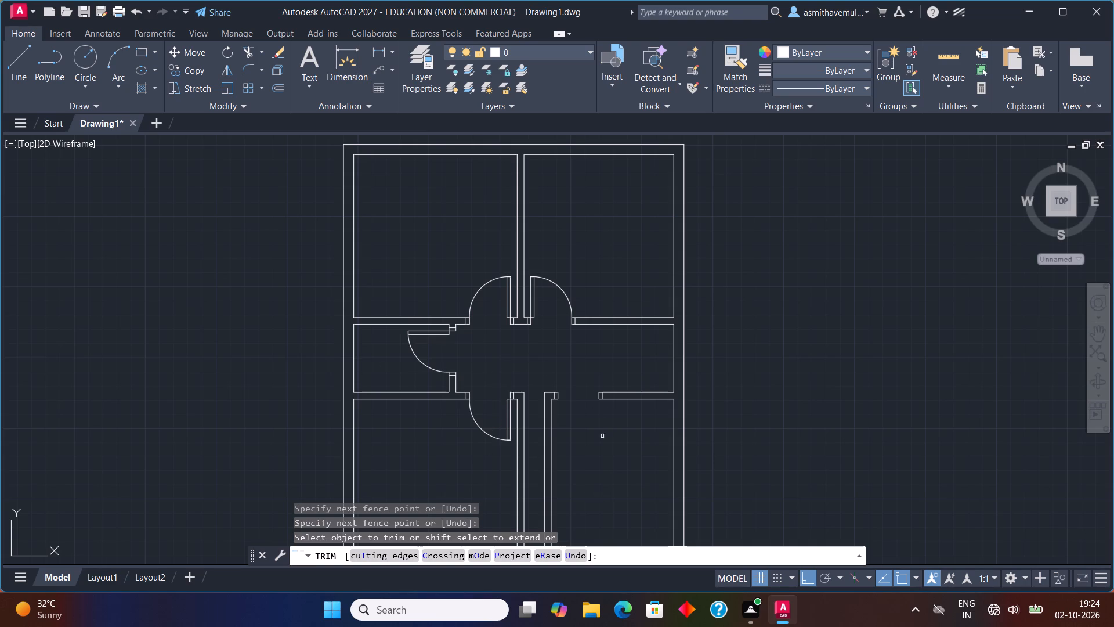
pyautogui.moveTo(586, 527); pyautogui.dragTo(599, 349, button='middle')
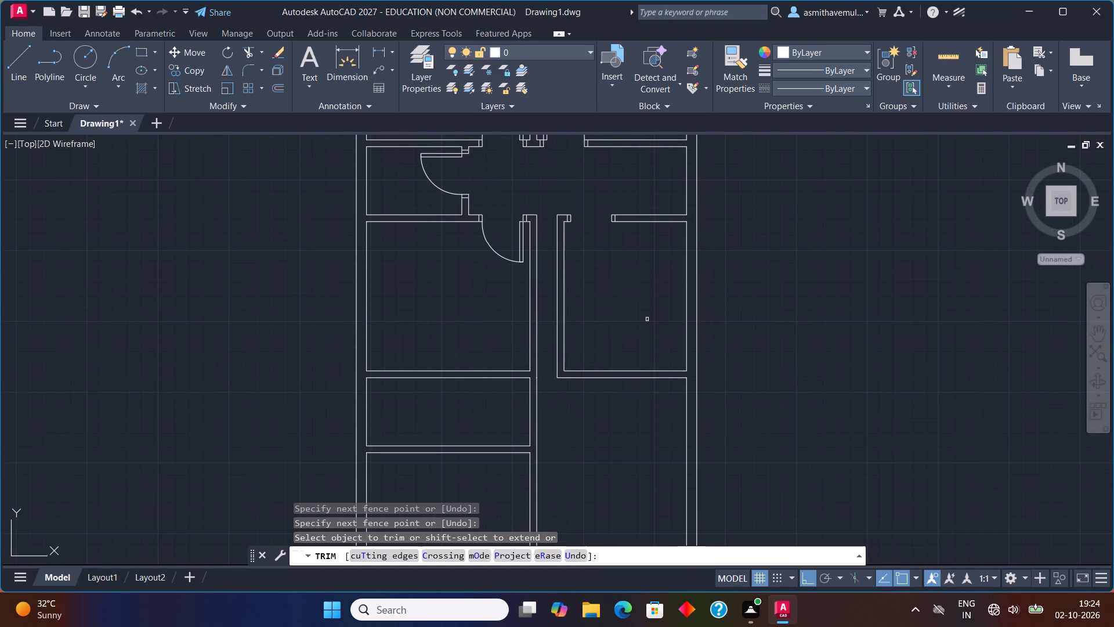
pyautogui.press('Escape')
# Draw a 3" by 3' rectangular door leaf down into the room from the left frame's lower-right corner.
pyautogui.moveTo(638, 309); pyautogui.dragTo(627, 339, button='middle')
pyautogui.scroll(2, 568, 279)
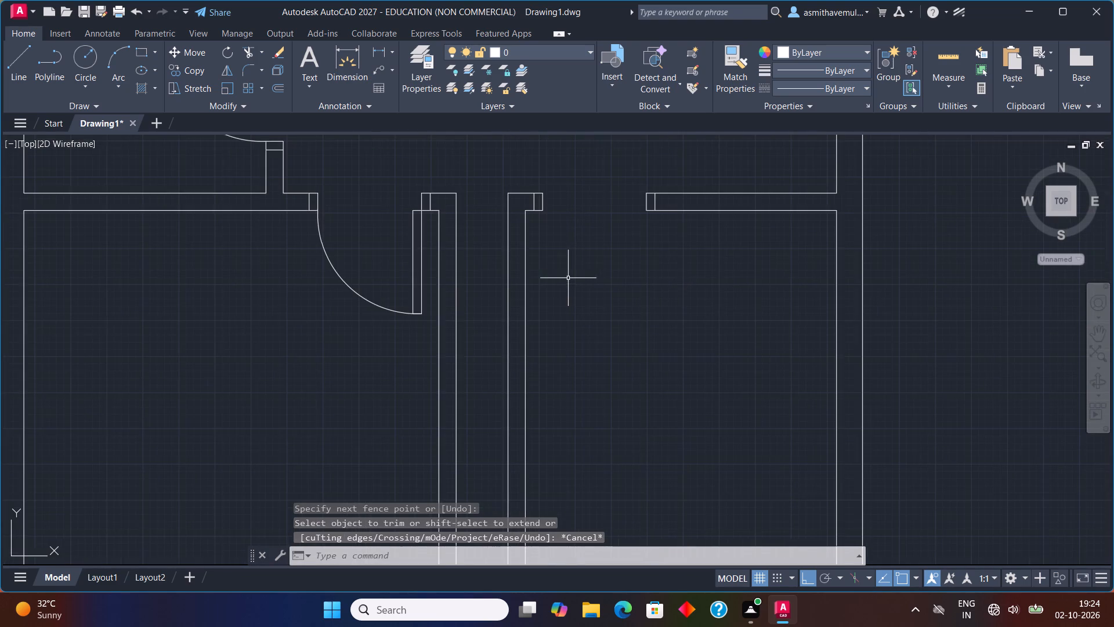
pyautogui.moveTo(567, 276); pyautogui.dragTo(553, 345, button='middle')
pyautogui.write('REC')
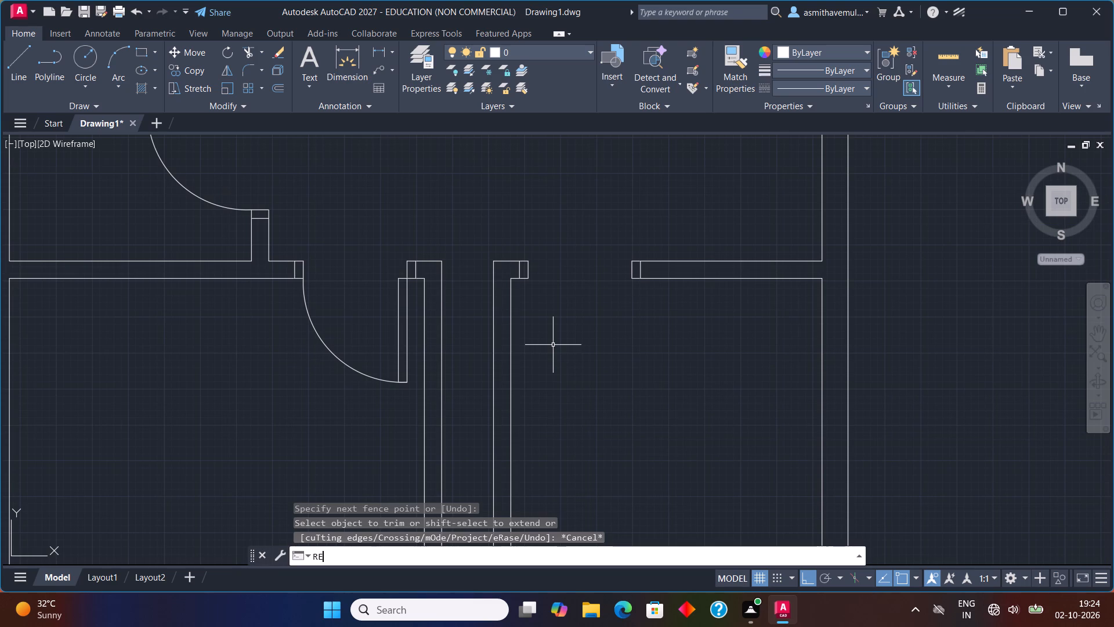
pyautogui.press('Return')
pyautogui.moveTo(650, 238); pyautogui.dragTo(651, 238, button='middle')
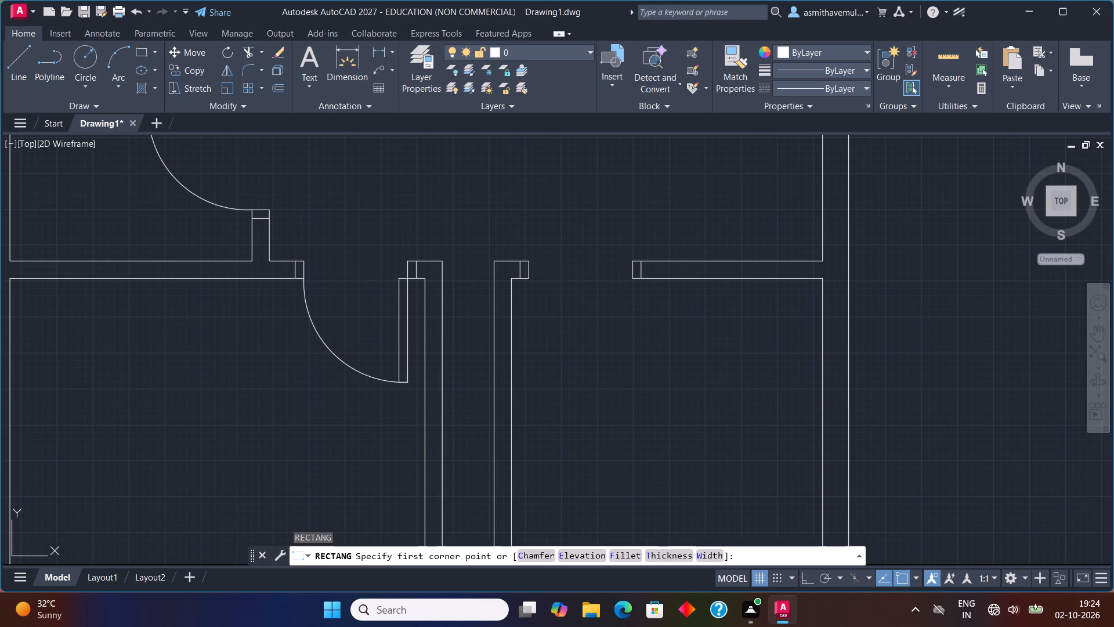
pyautogui.moveTo(651, 238); pyautogui.dragTo(646, 330, button='middle')
pyautogui.scroll(-1, 650, 301)
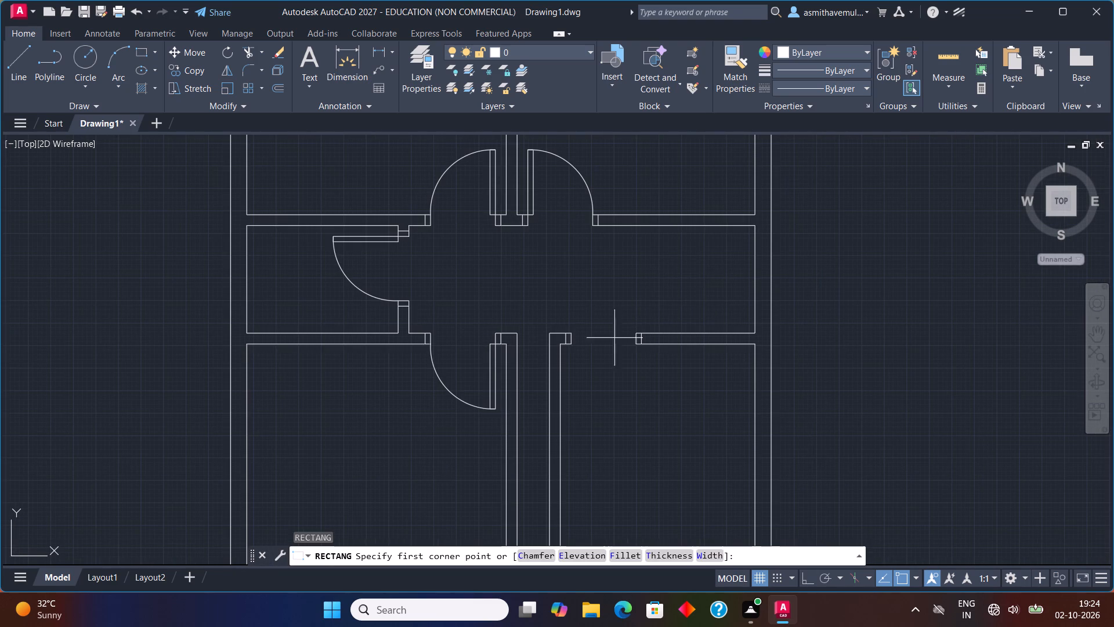
pyautogui.scroll(3, 587, 348)
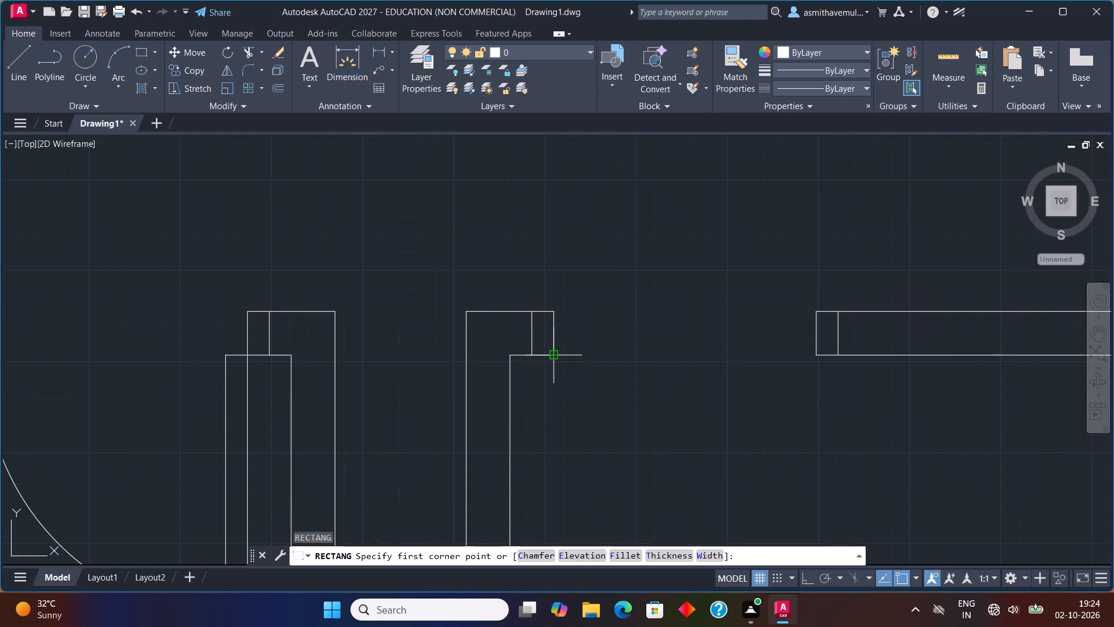
pyautogui.click(556, 354)
pyautogui.press('d')
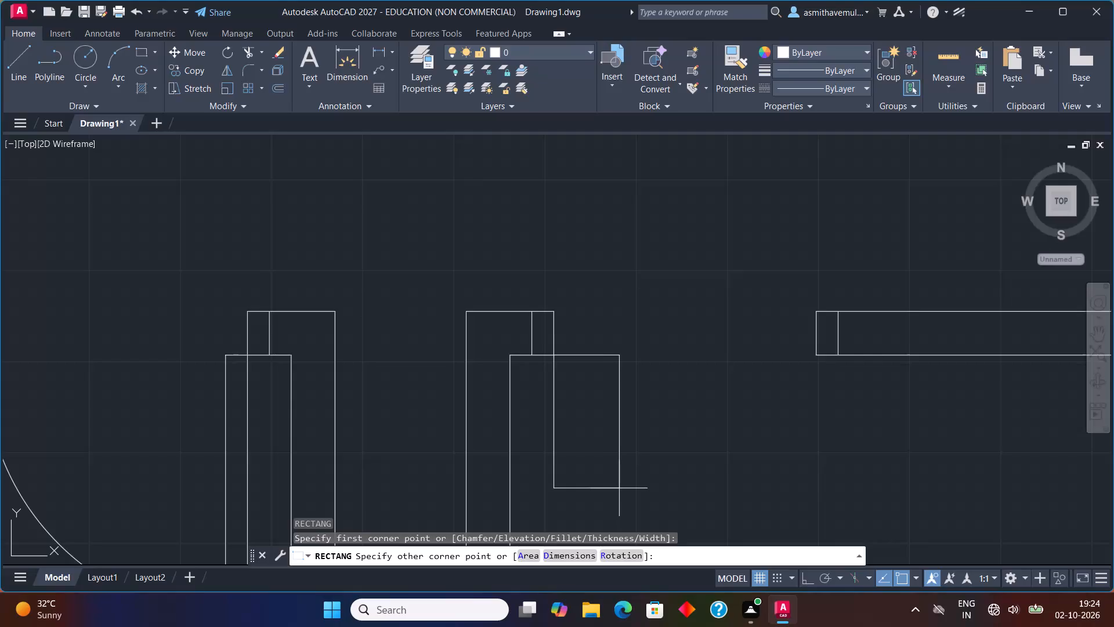
pyautogui.press('Return')
pyautogui.press('3')
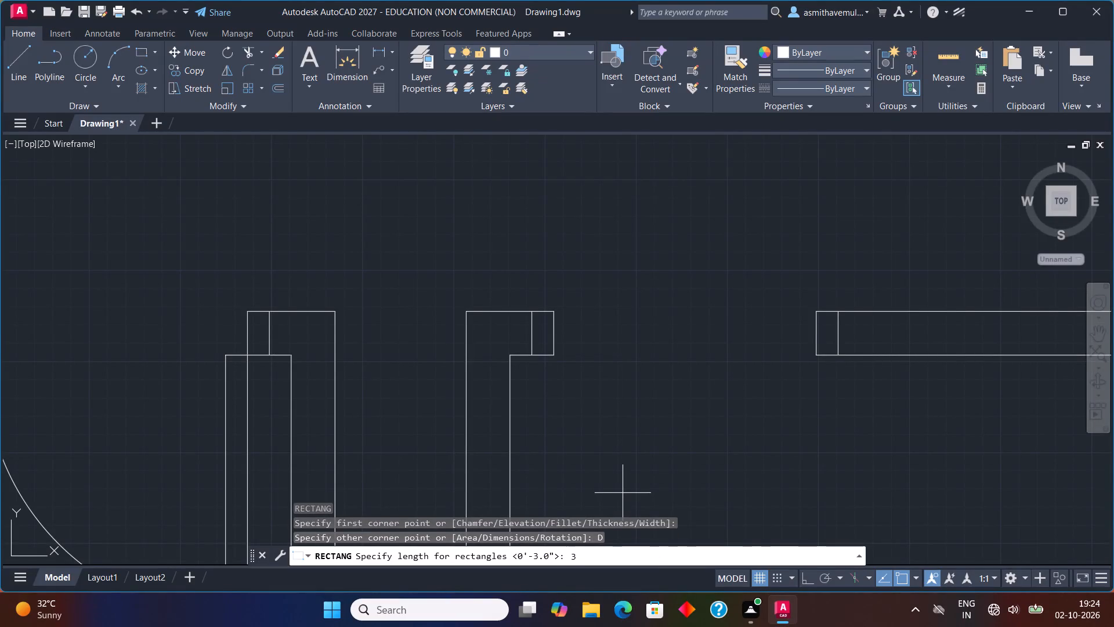
pyautogui.hotkey('shift', '"')
pyautogui.press('Return')
pyautogui.write("3'")
pyautogui.press('Return')
pyautogui.click(622, 493)
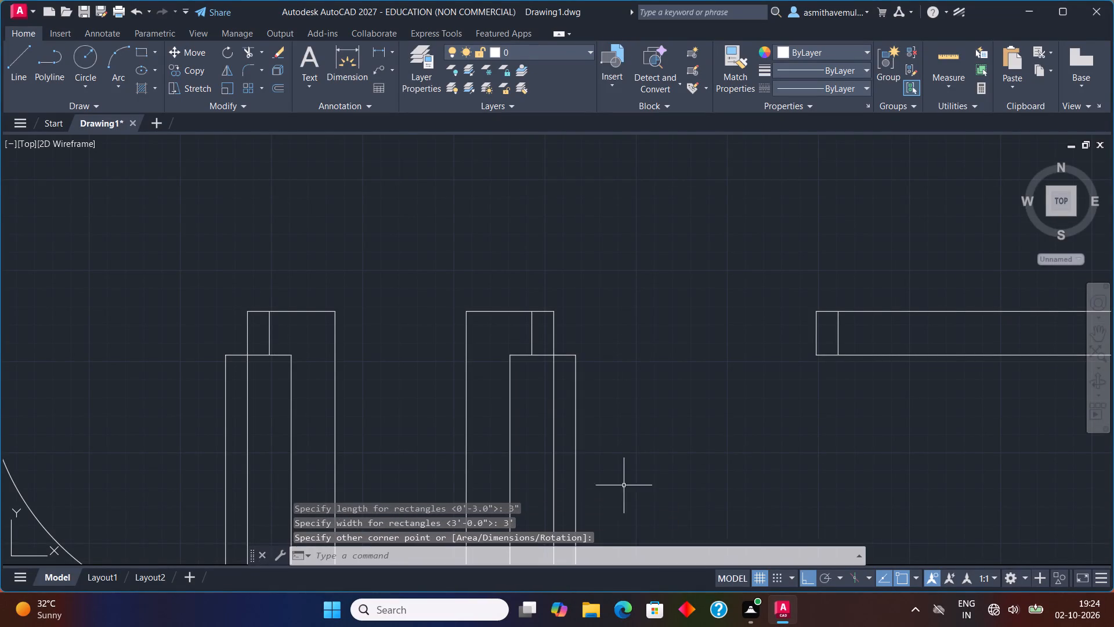
# Draw a three-point door swing arc through the leaf's two bottom corners to the right frame's lower-left corner.
pyautogui.scroll(-1, 636, 462)
pyautogui.moveTo(632, 491); pyautogui.dragTo(632, 303, button='middle')
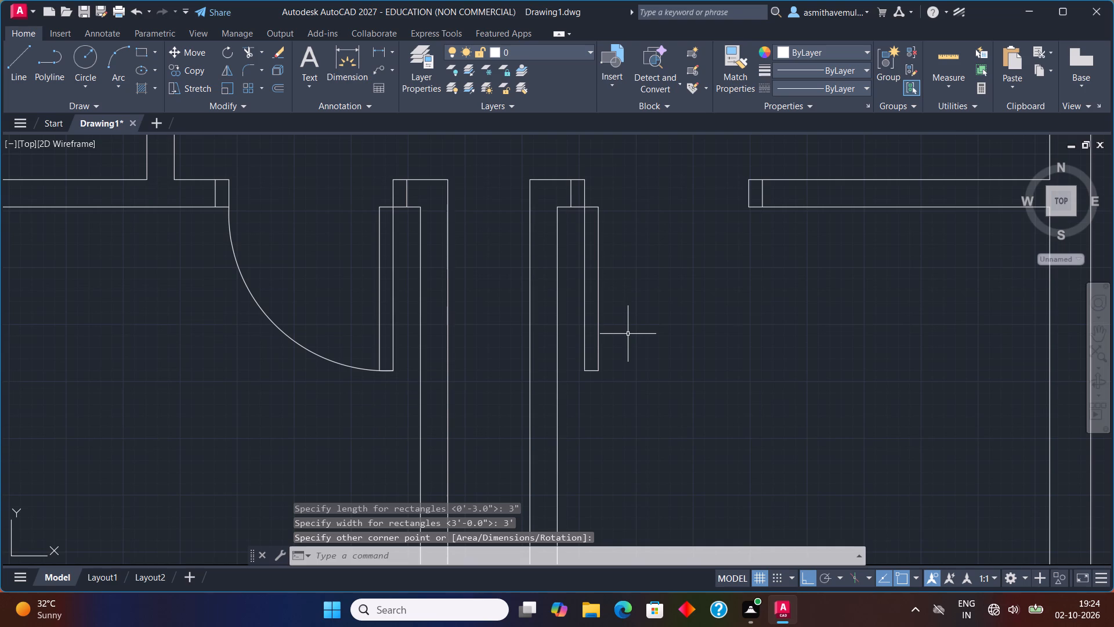
pyautogui.write('ARC')
pyautogui.press('Return')
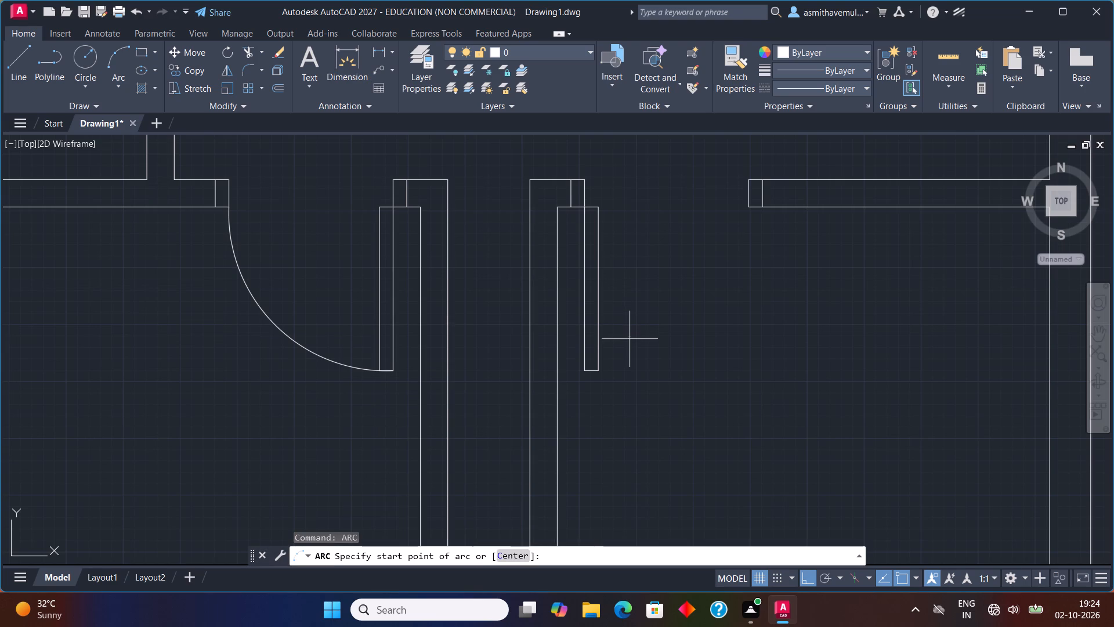
pyautogui.scroll(1, 628, 345)
pyautogui.click(558, 388)
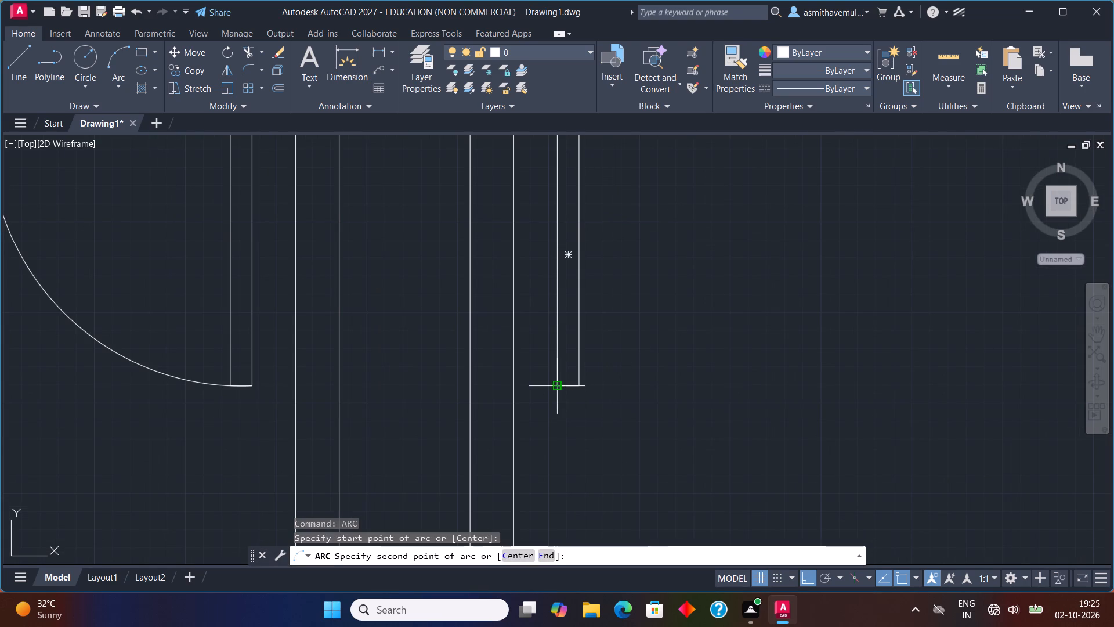
pyautogui.click(576, 388)
pyautogui.moveTo(689, 326); pyautogui.dragTo(676, 445, button='middle')
pyautogui.click(801, 244)
# Offset the inner left wall line of the small room below the middle-left room 6' to the right.
pyautogui.scroll(-1, 765, 305)
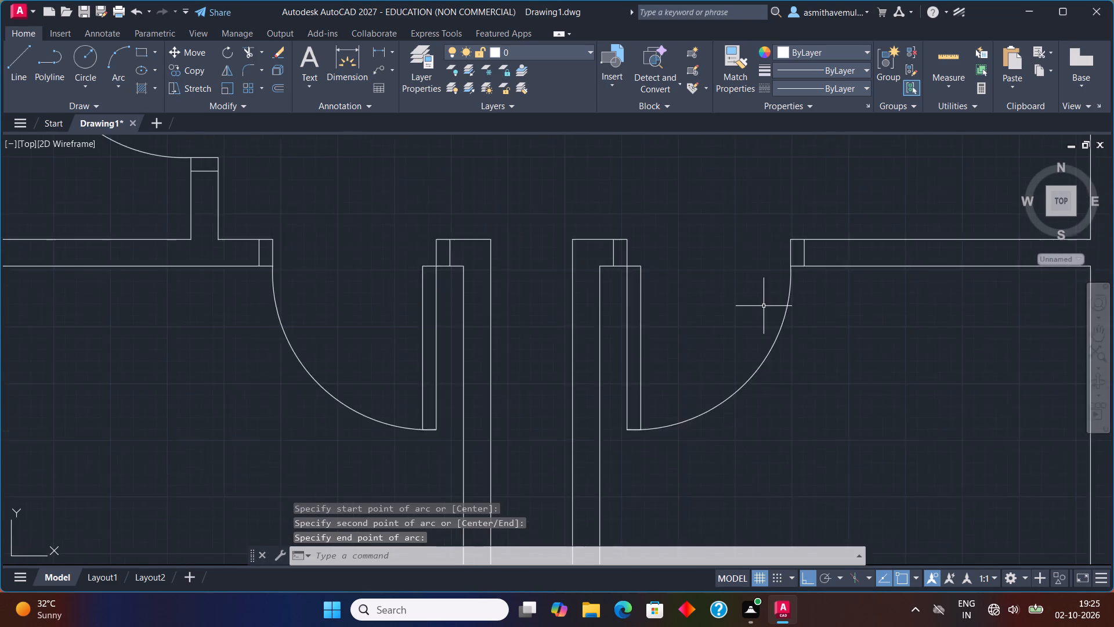
pyautogui.scroll(-3, 764, 307)
pyautogui.moveTo(711, 423); pyautogui.dragTo(710, 343, button='middle')
pyautogui.moveTo(689, 412); pyautogui.dragTo(670, 347, button='middle')
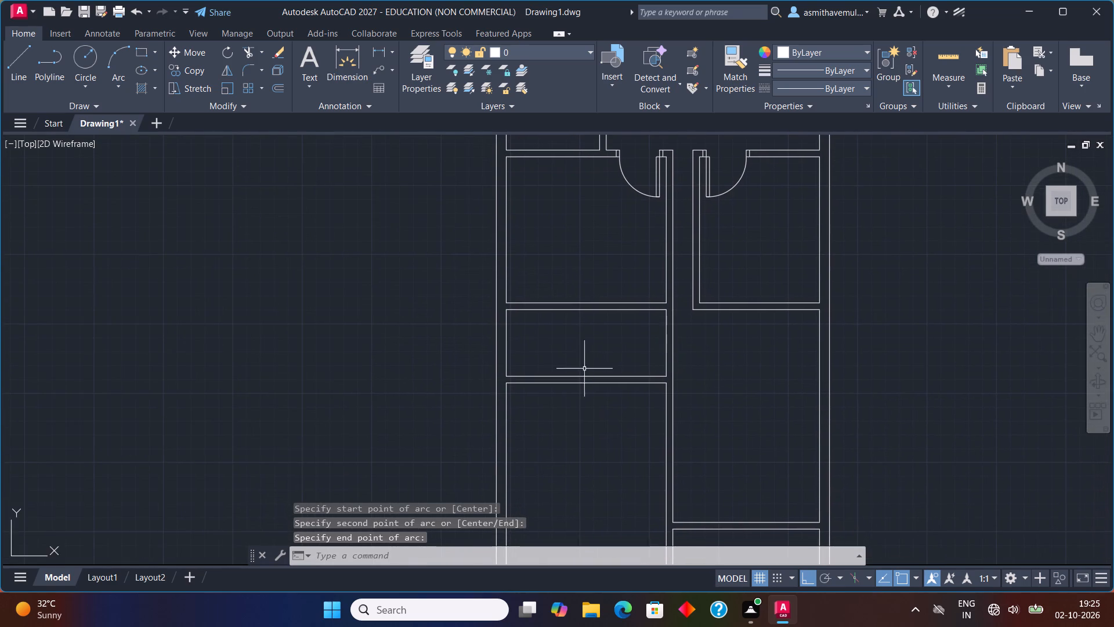
pyautogui.scroll(1, 584, 369)
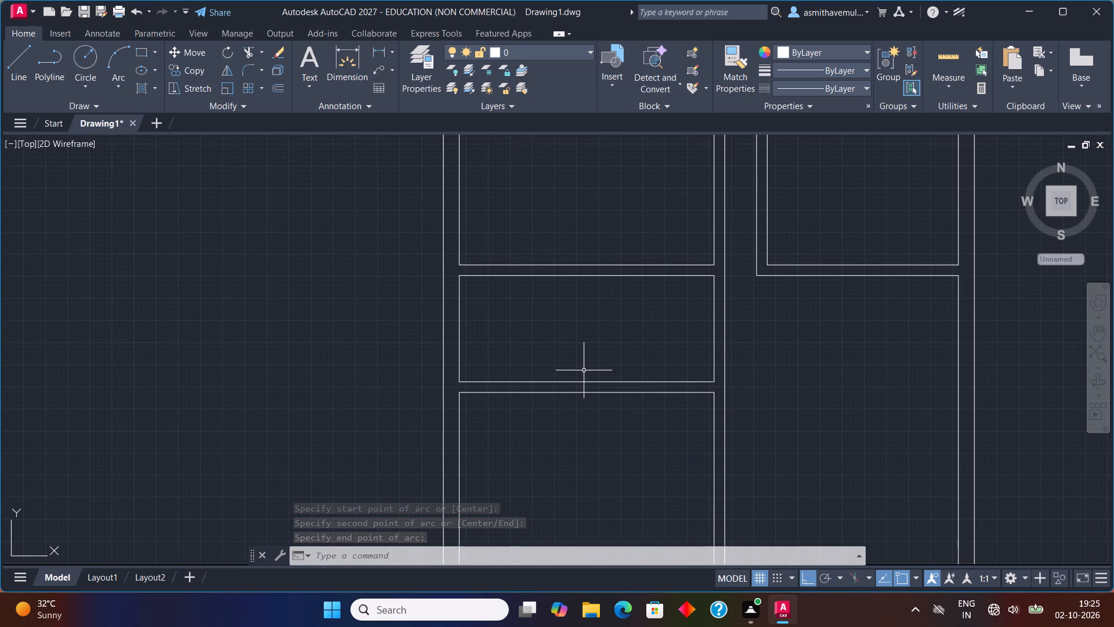
pyautogui.press('o')
pyautogui.press('Return')
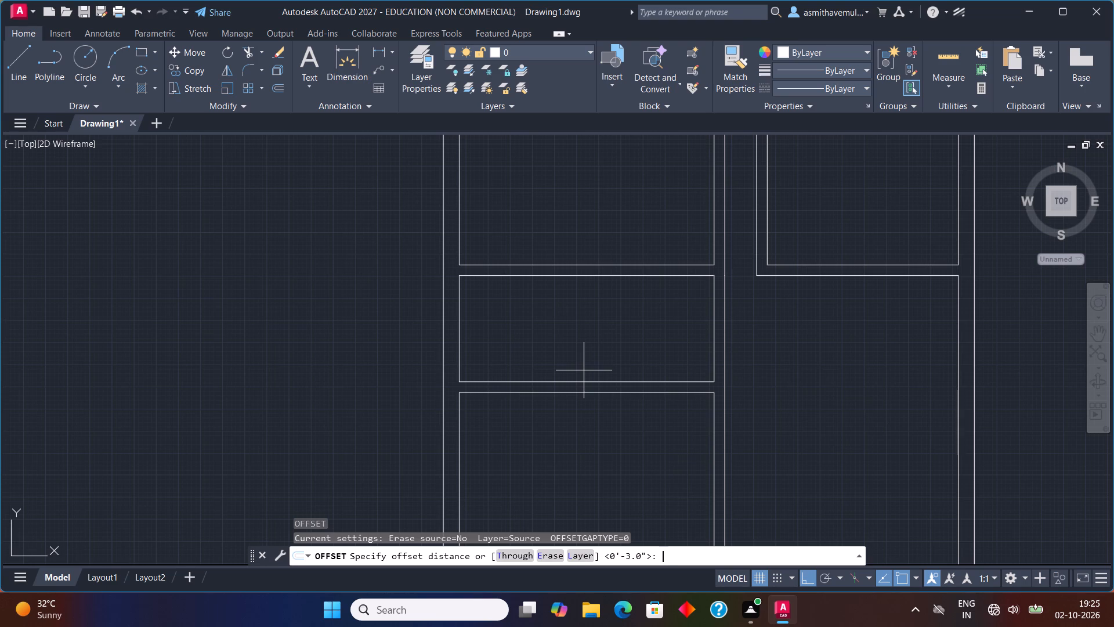
pyautogui.write("6'")
pyautogui.press('Return')
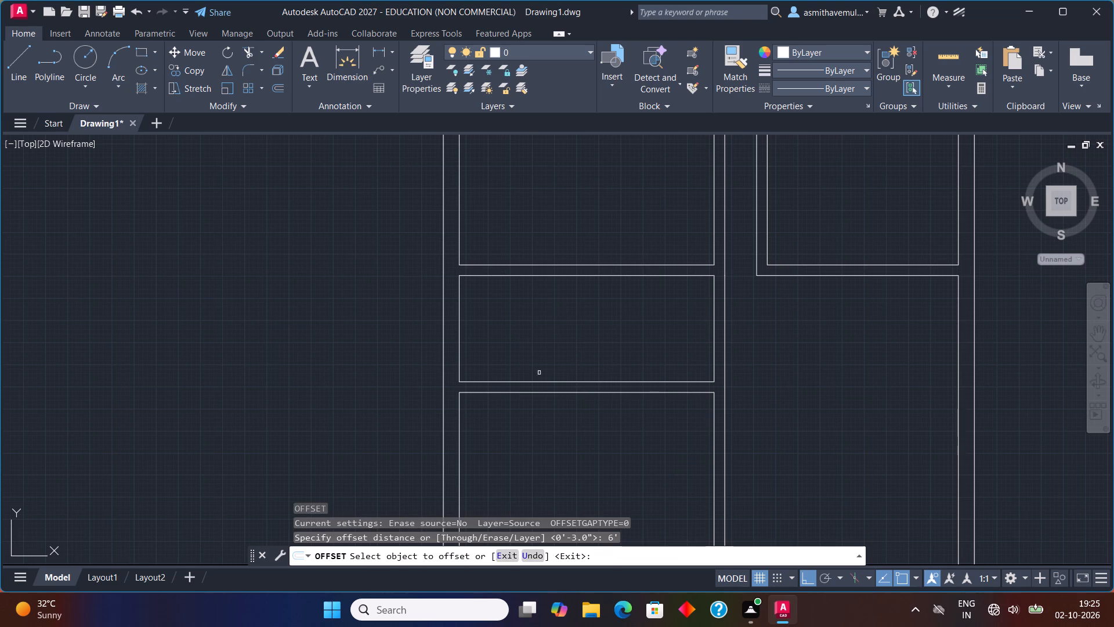
pyautogui.click(461, 333)
pyautogui.click(501, 326)
pyautogui.press('Escape')
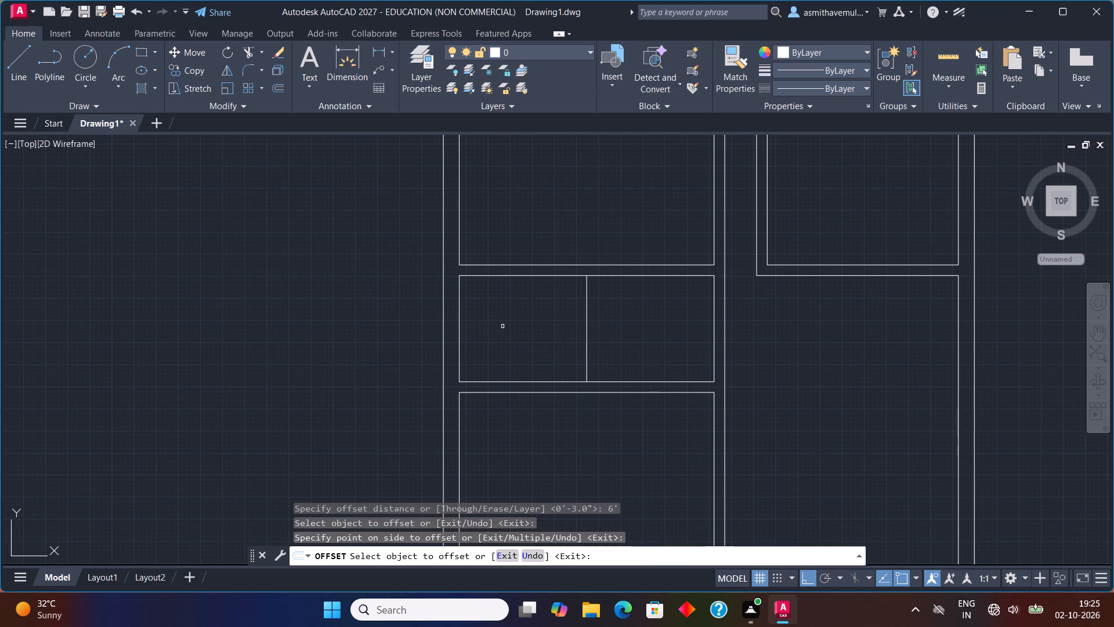
# Offset the new vertical line 6" to the right to form a partition wall across the small room.
pyautogui.press('o')
pyautogui.press('Return')
pyautogui.press('6')
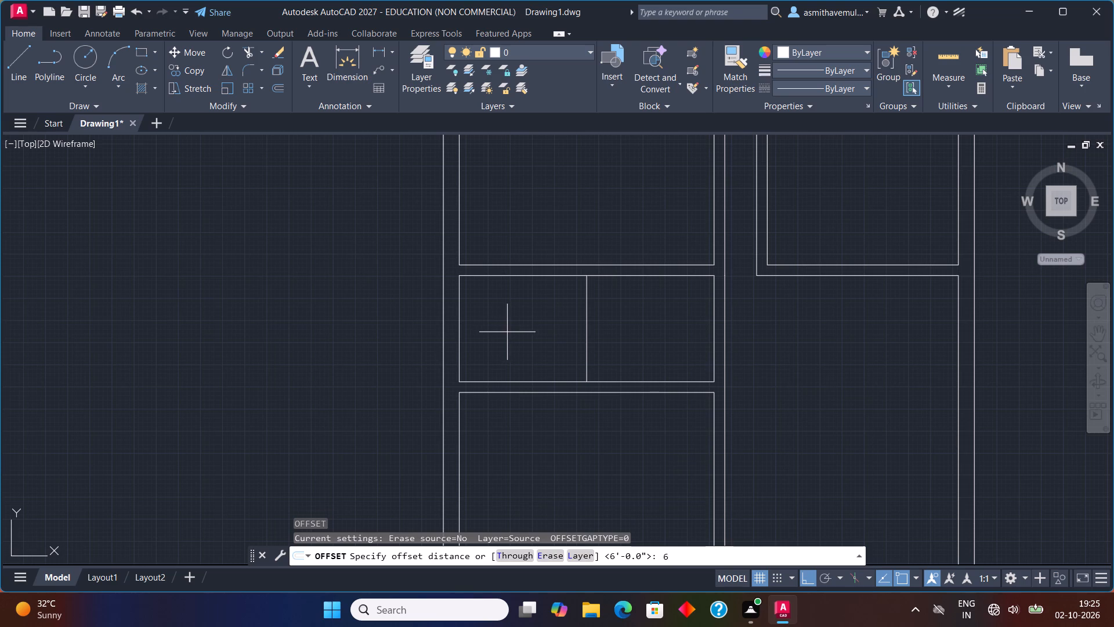
pyautogui.hotkey('shift', '"')
pyautogui.press('Return')
pyautogui.click(587, 345)
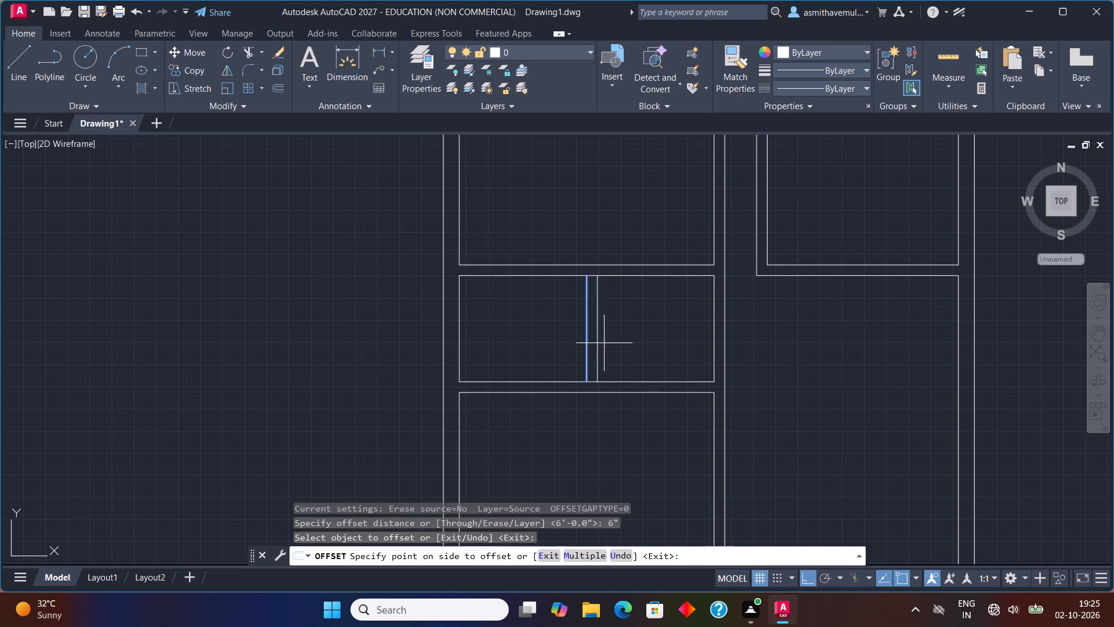
pyautogui.click(605, 343)
pyautogui.press('Escape')
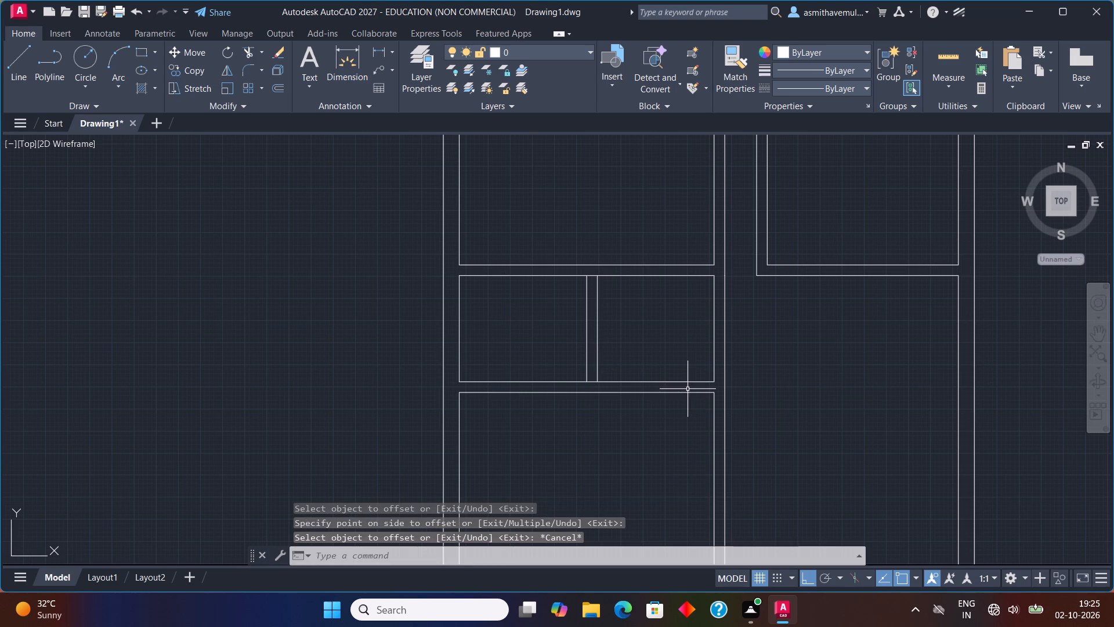
# Trim the top and bottom wall line pieces between the two partition lines, leaving two separate small rooms.
pyautogui.scroll(-1, 683, 392)
pyautogui.moveTo(670, 397); pyautogui.dragTo(690, 357, button='middle')
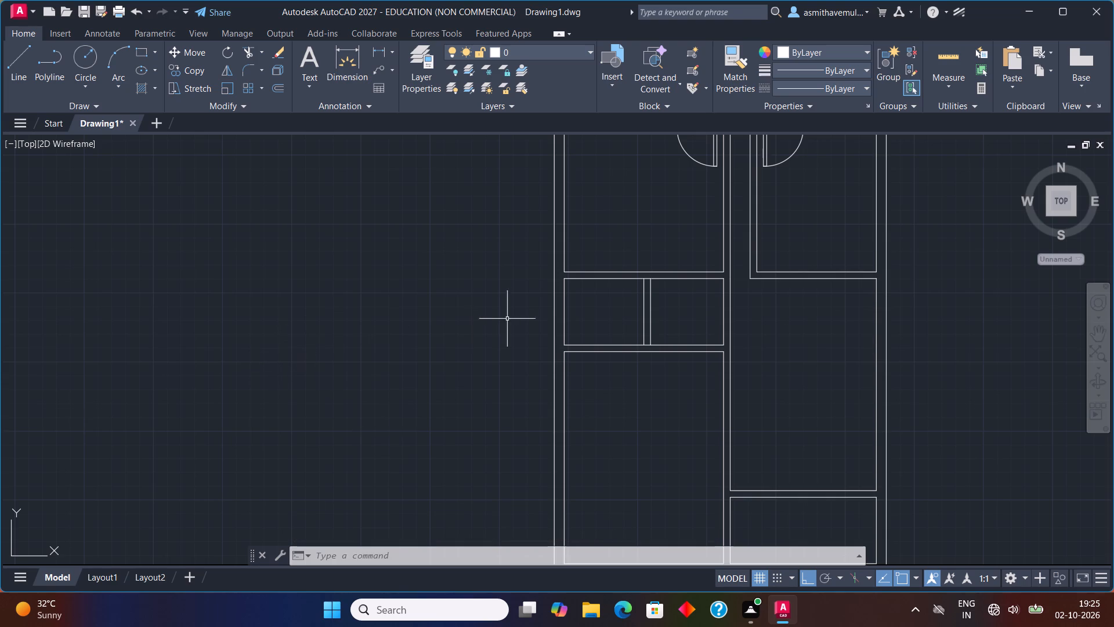
pyautogui.scroll(2, 675, 297)
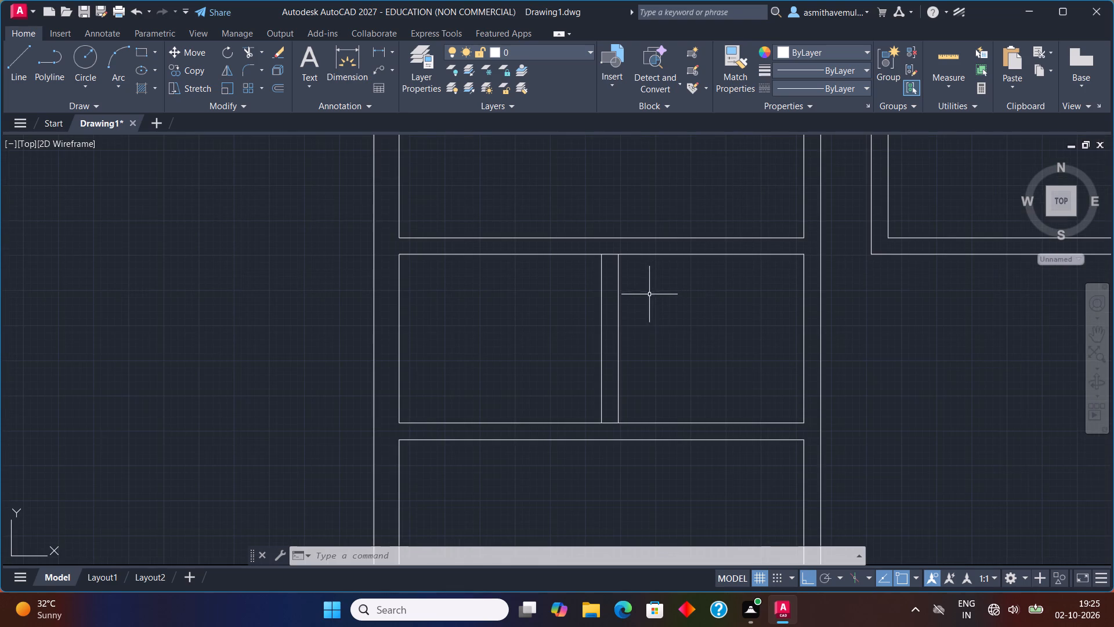
pyautogui.write('TRIM')
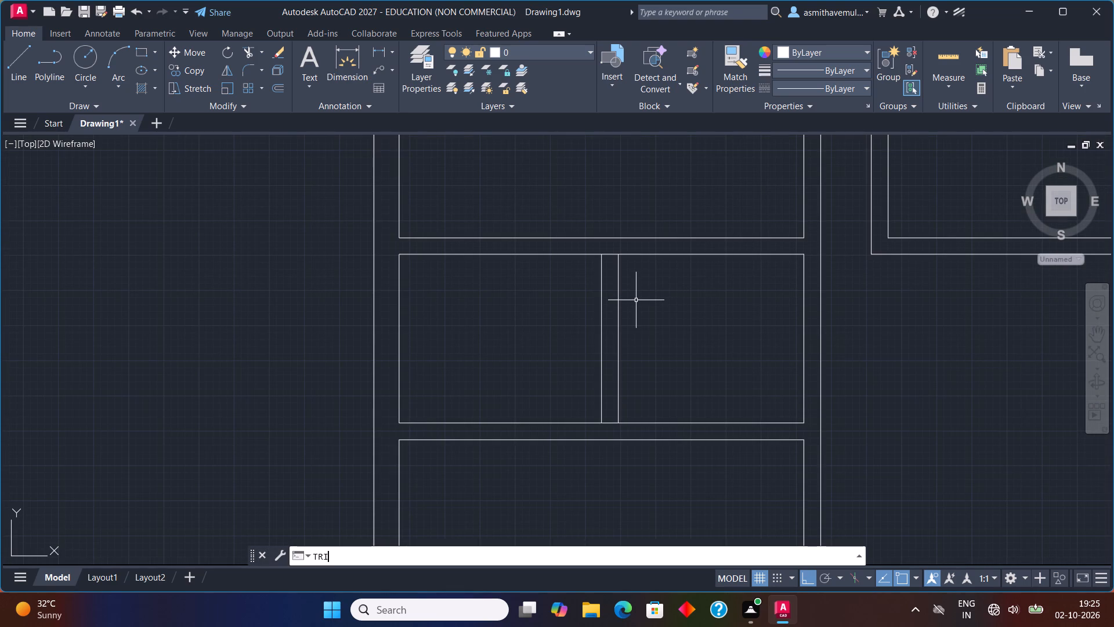
pyautogui.press('Return')
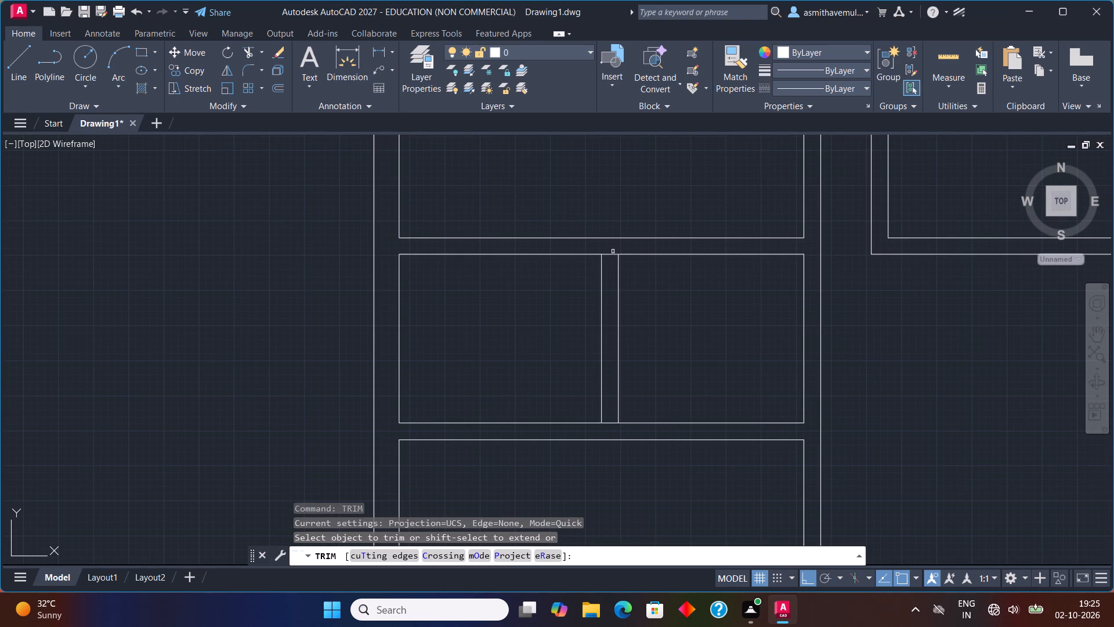
pyautogui.click(613, 252)
pyautogui.click(613, 254)
pyautogui.click(613, 257)
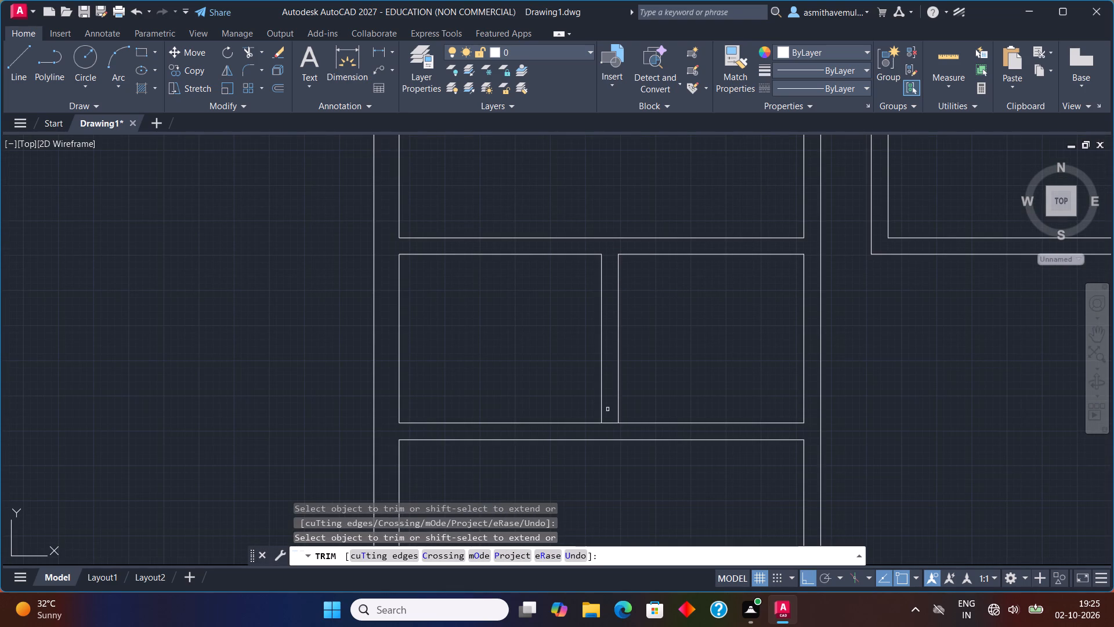
pyautogui.click(610, 422)
pyautogui.press('Escape')
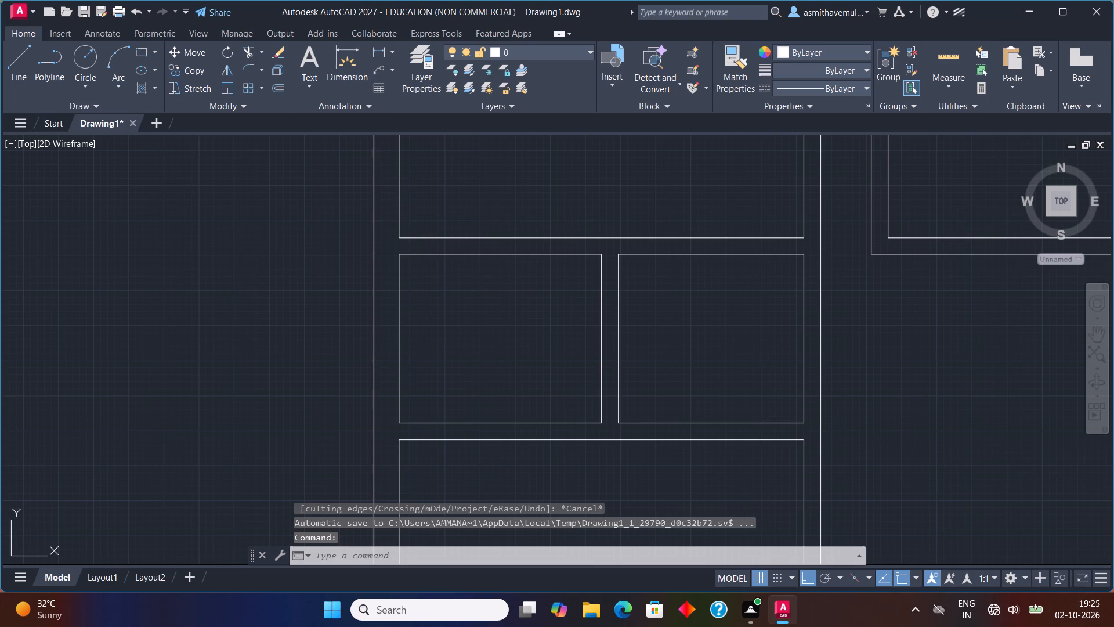
# Draw a line across the wall above the left small room, starting 3" left of that room's top-right corner.
pyautogui.scroll(-2, 624, 399)
pyautogui.moveTo(624, 398); pyautogui.dragTo(641, 344, button='middle')
pyautogui.scroll(1, 642, 341)
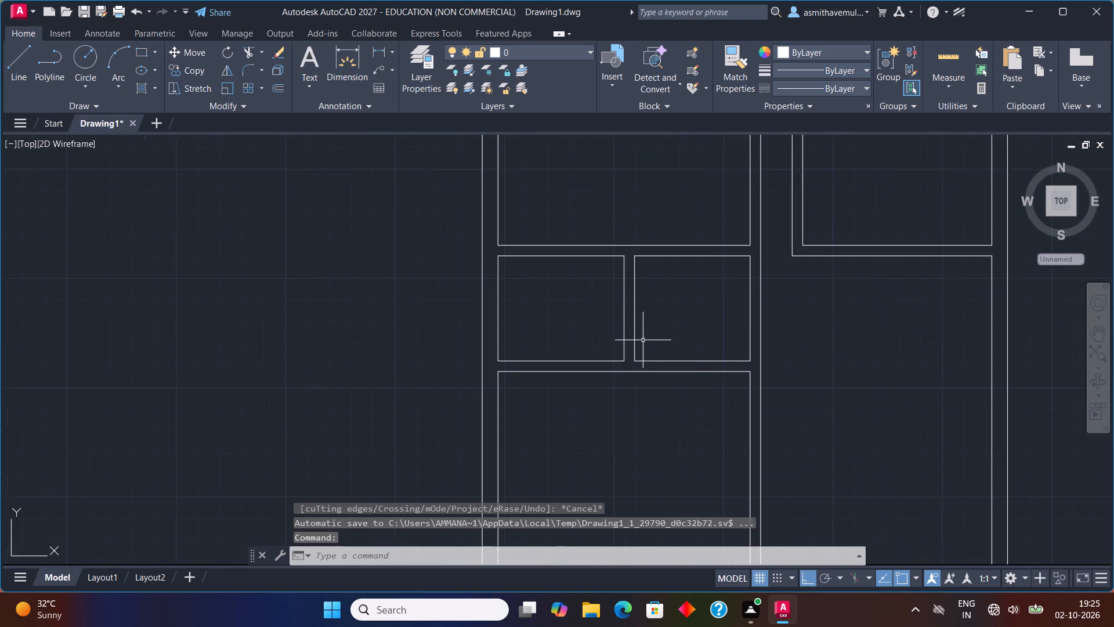
pyautogui.scroll(1, 653, 345)
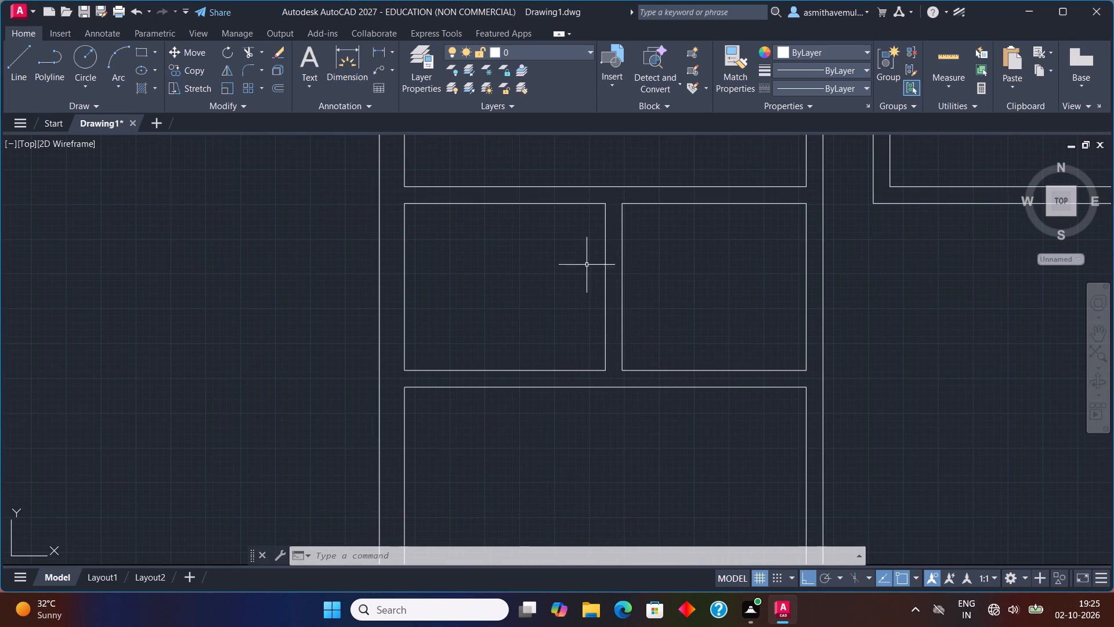
pyautogui.moveTo(580, 260); pyautogui.dragTo(550, 325, button='middle')
pyautogui.press('l')
pyautogui.press('Return')
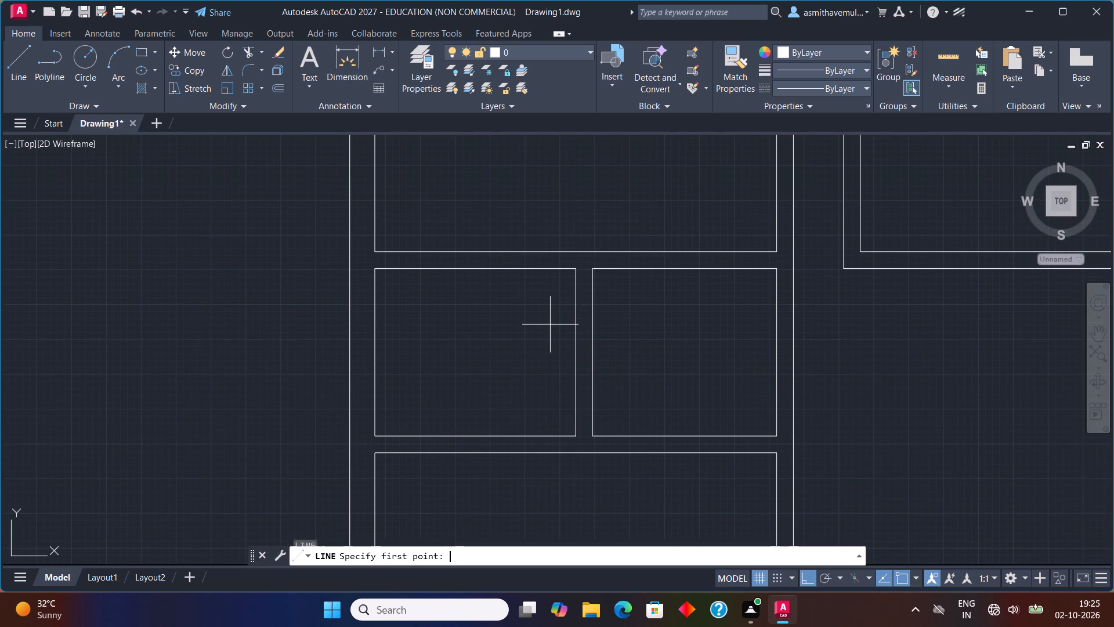
pyautogui.write('FROM')
pyautogui.press('Return')
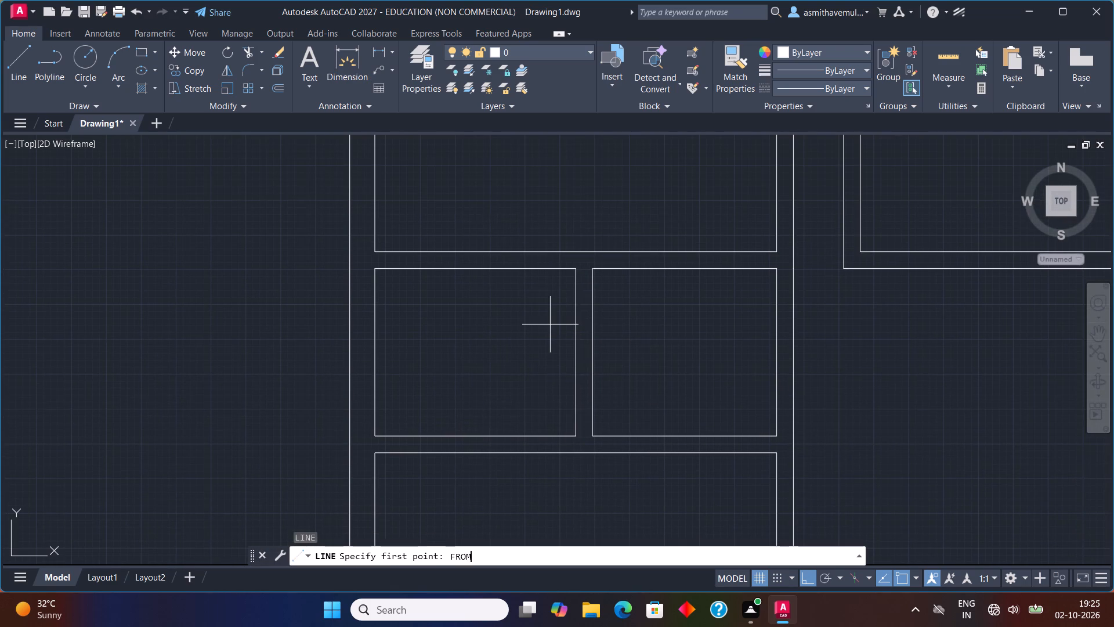
pyautogui.click(574, 271)
pyautogui.hotkey('shift', '@')
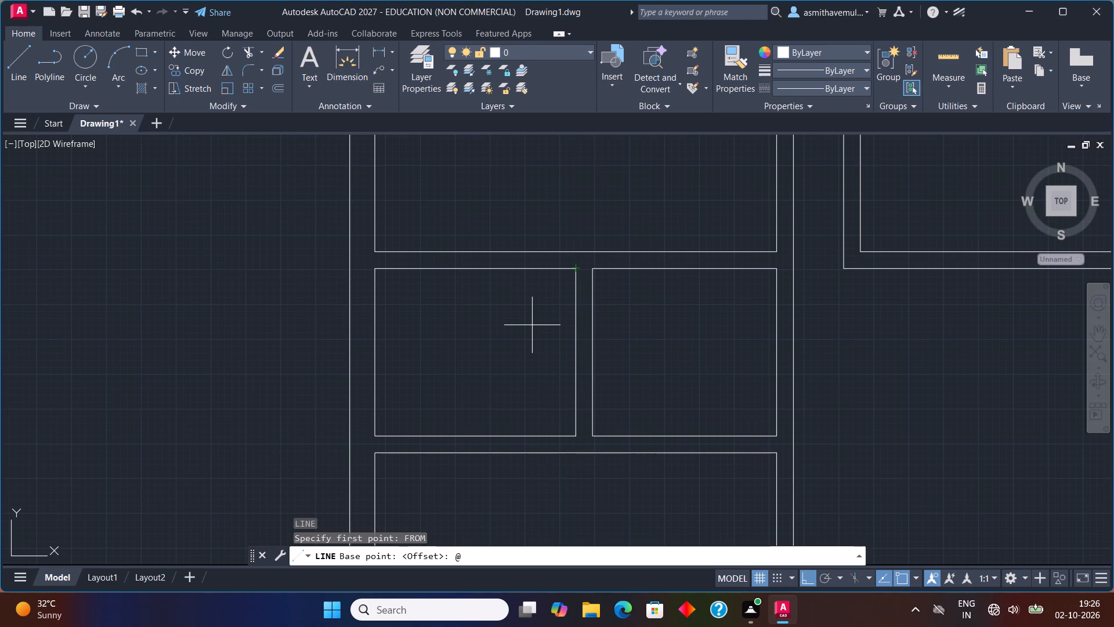
pyautogui.write('-3')
pyautogui.write('",0')
pyautogui.press('Return')
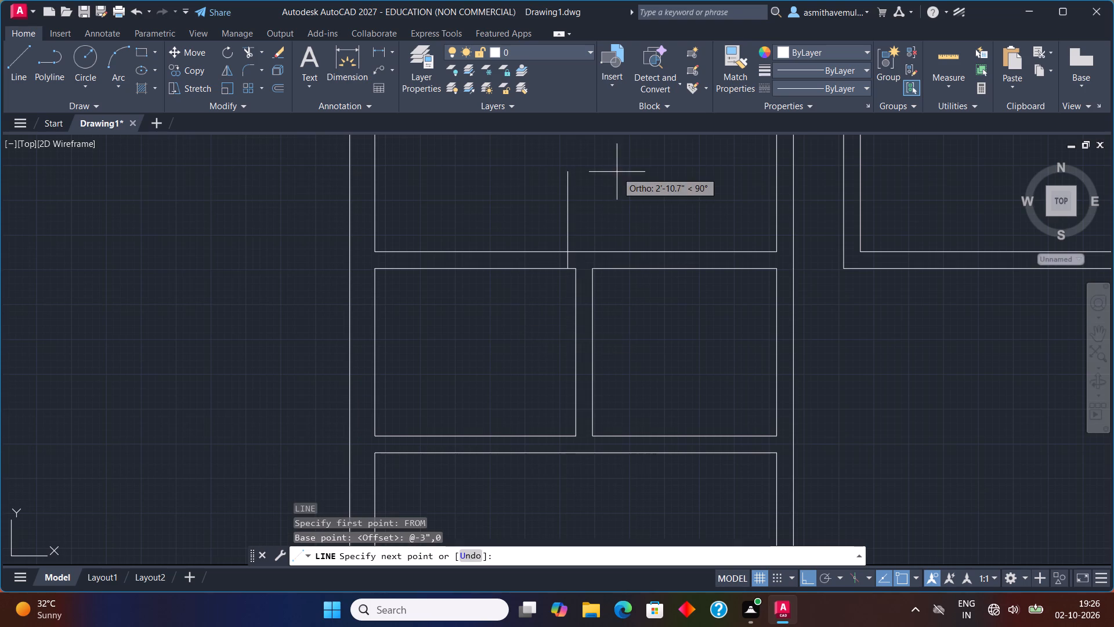
pyautogui.scroll(2, 595, 222)
pyautogui.click(519, 300)
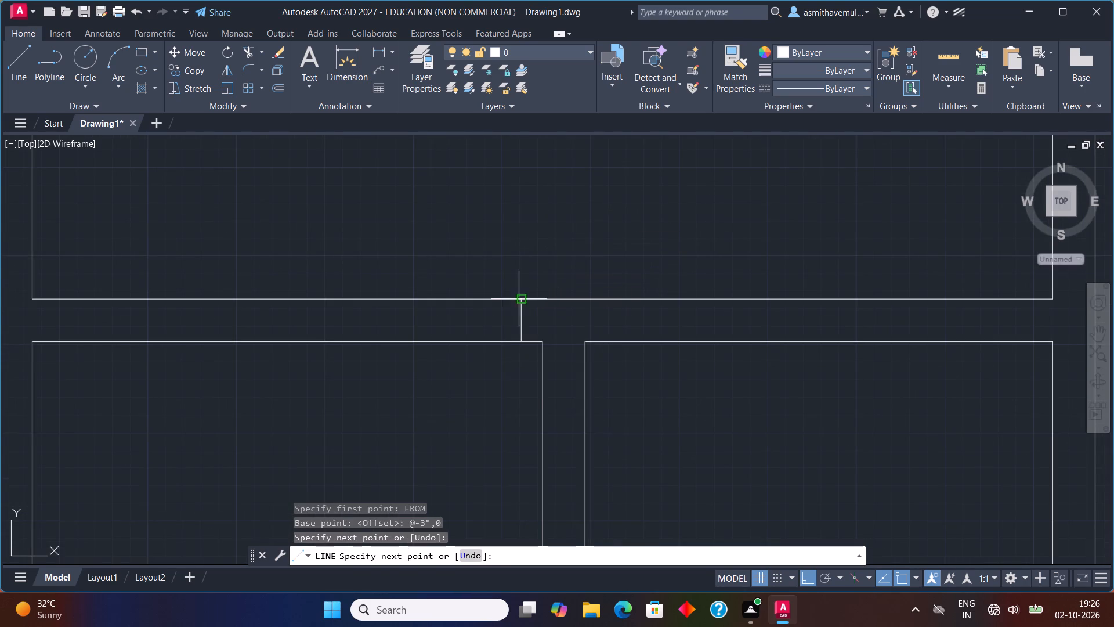
pyautogui.press('Escape')
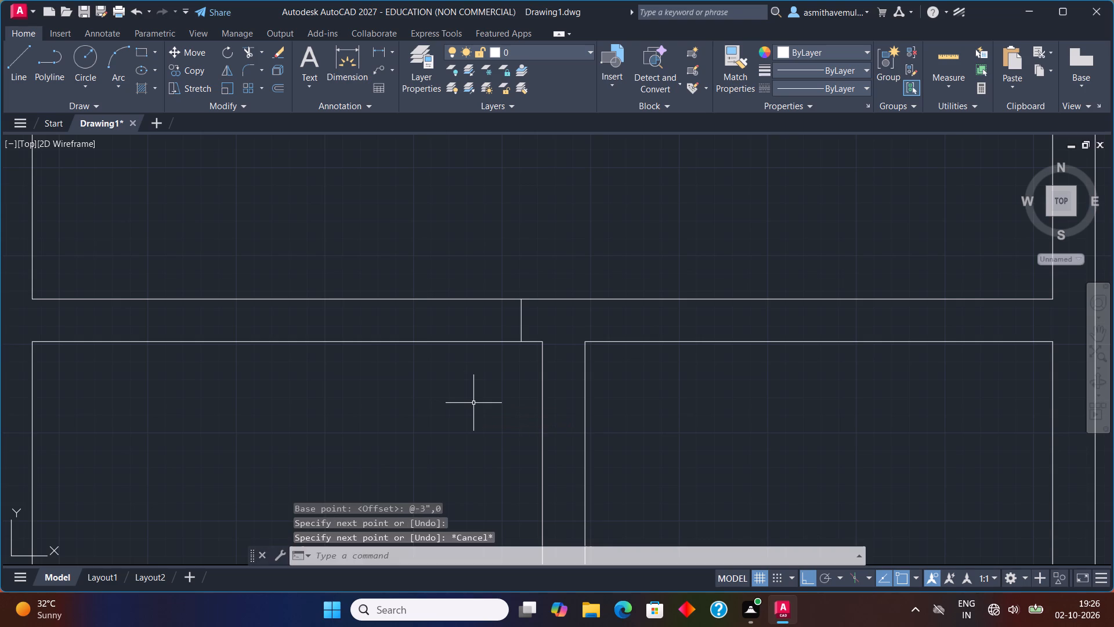
# Offset the short line across the wall 3" to the left to form the door's right frame.
pyautogui.press('o')
pyautogui.press('Return')
pyautogui.press('3')
pyautogui.hotkey('shift', '"')
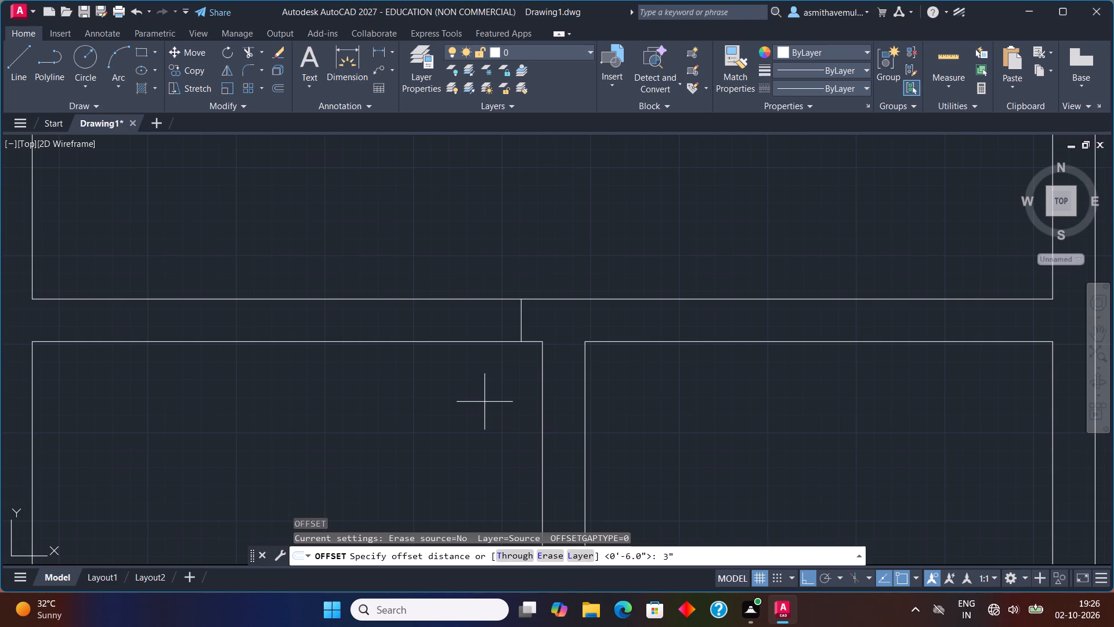
pyautogui.press('Return')
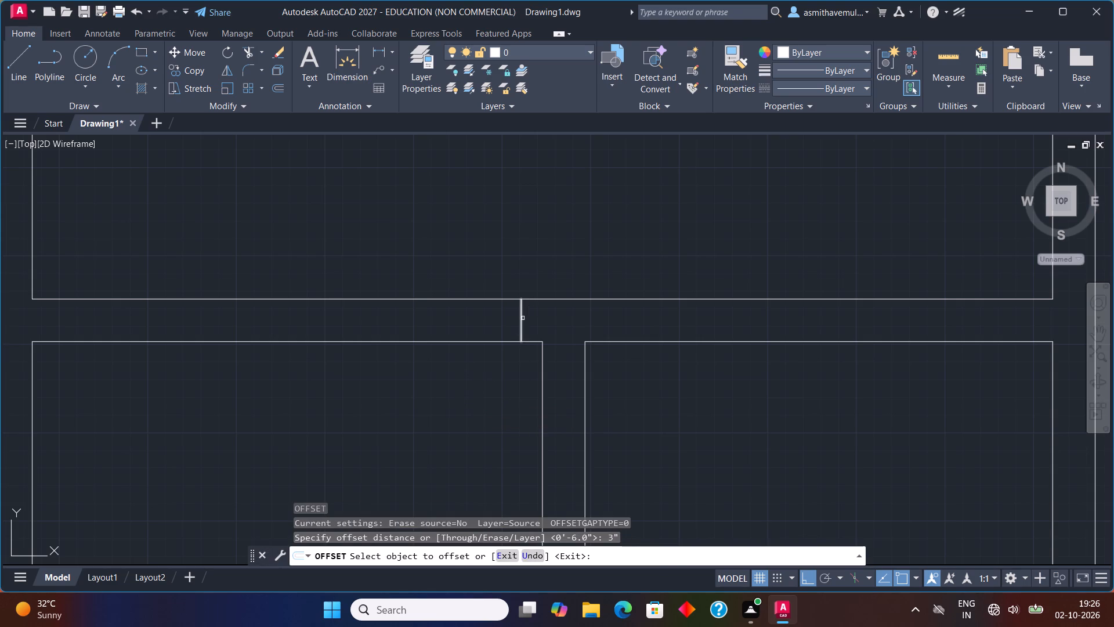
pyautogui.click(523, 319)
pyautogui.click(509, 325)
pyautogui.press('Escape')
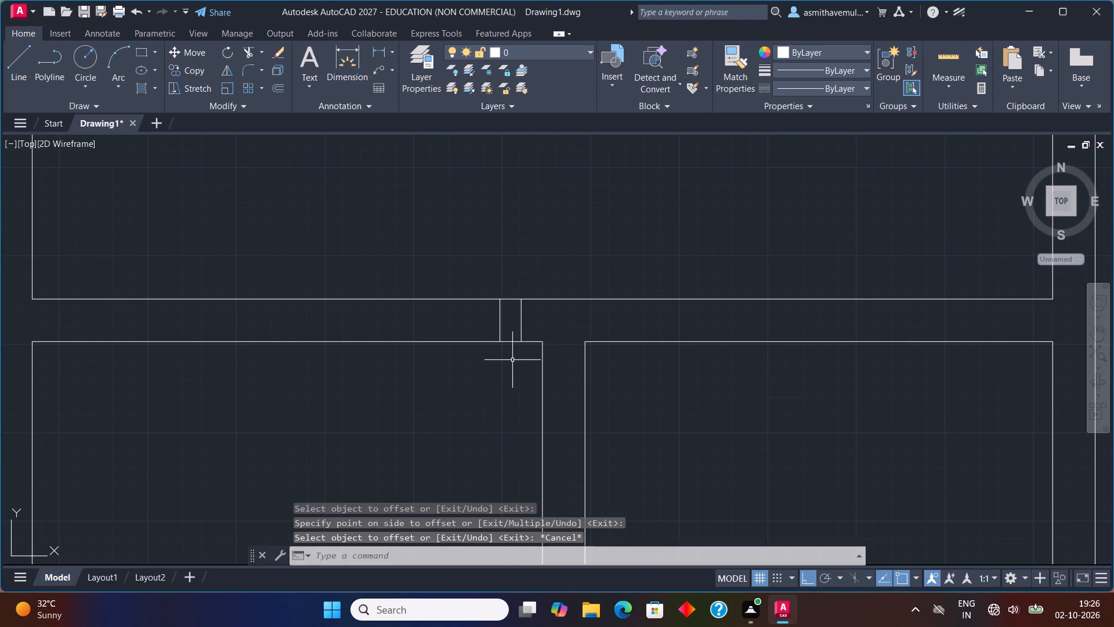
# Offset the right frame's left line 3' to the left to set the door opening width.
pyautogui.press('o')
pyautogui.press('Return')
pyautogui.write("3'")
pyautogui.press('Return')
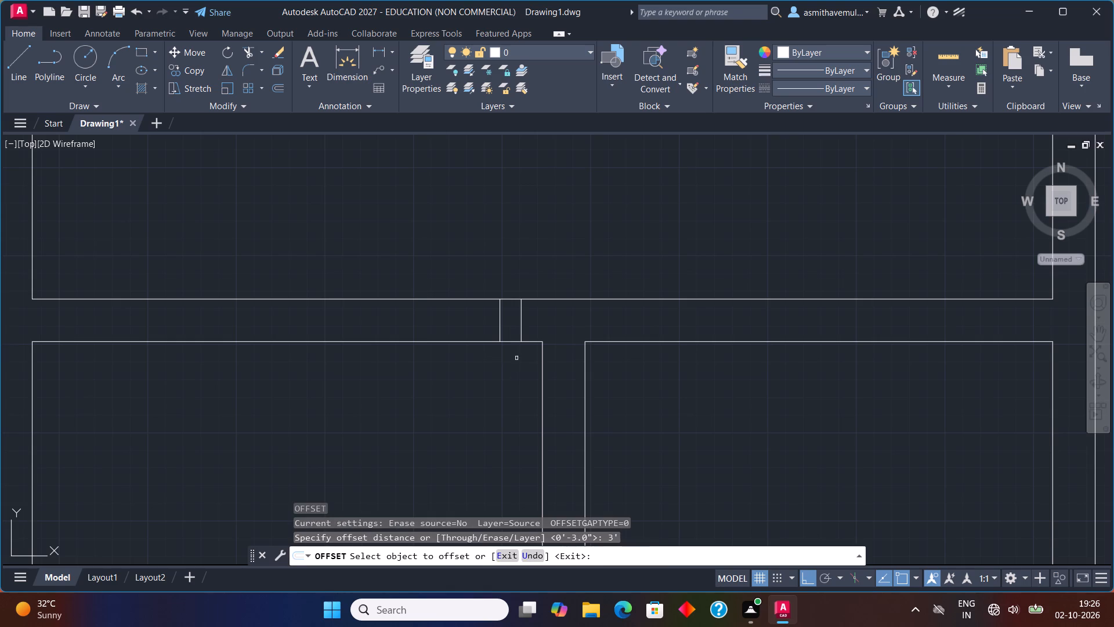
pyautogui.click(501, 322)
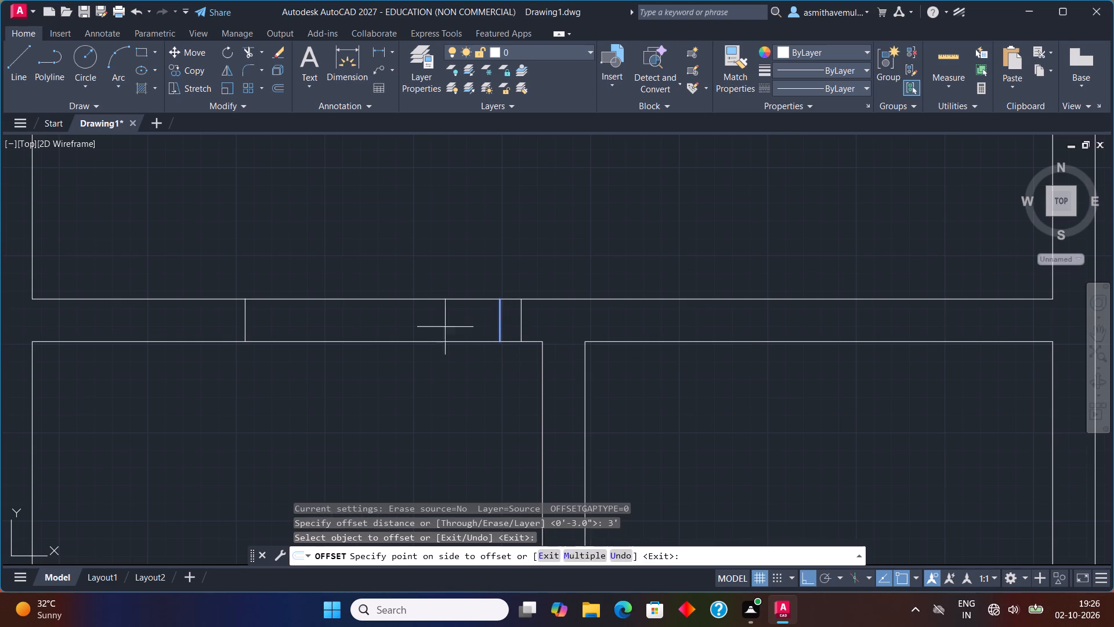
pyautogui.click(438, 328)
pyautogui.press('Escape')
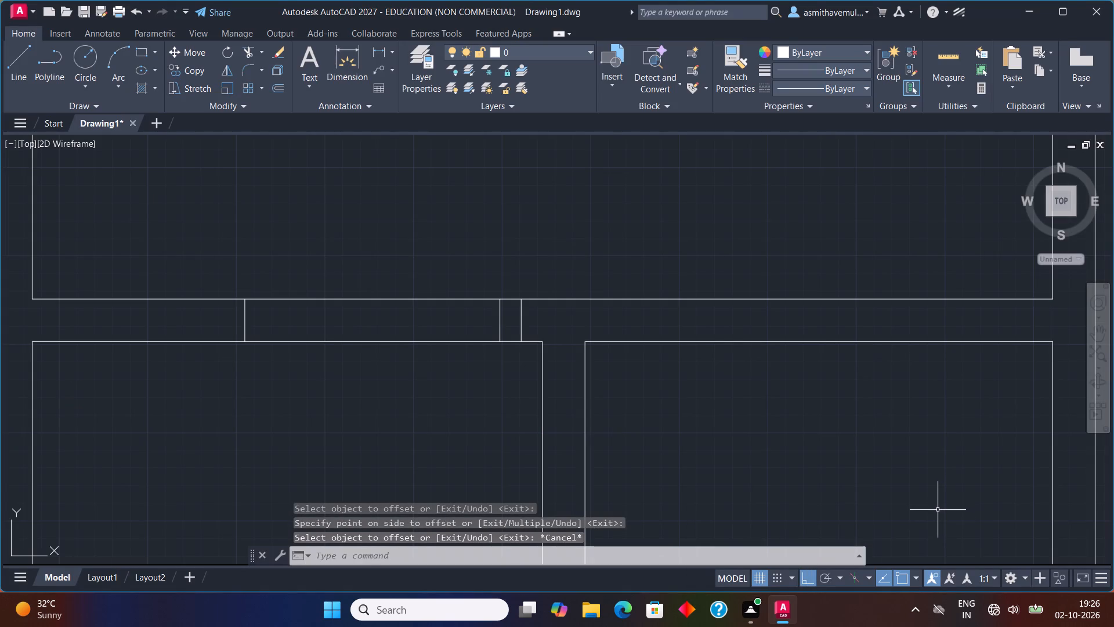
# Offset the line at the opening's left end 3" to the left to form the left frame.
pyautogui.press('o')
pyautogui.press('Return')
pyautogui.write('3"')
pyautogui.press('Return')
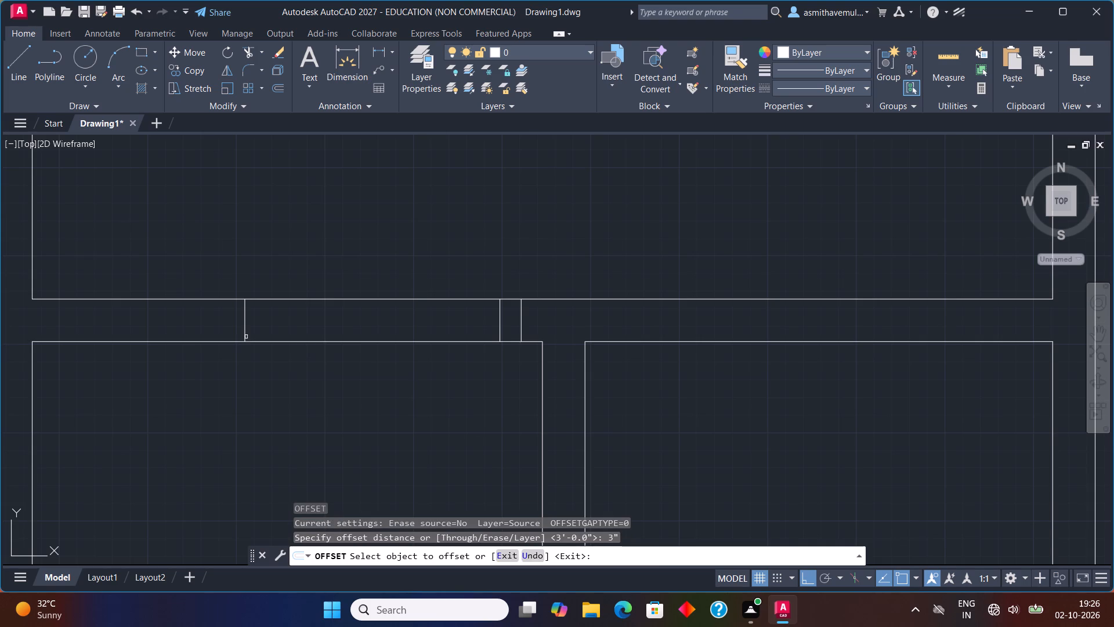
pyautogui.click(244, 333)
pyautogui.click(201, 324)
pyautogui.press('Escape')
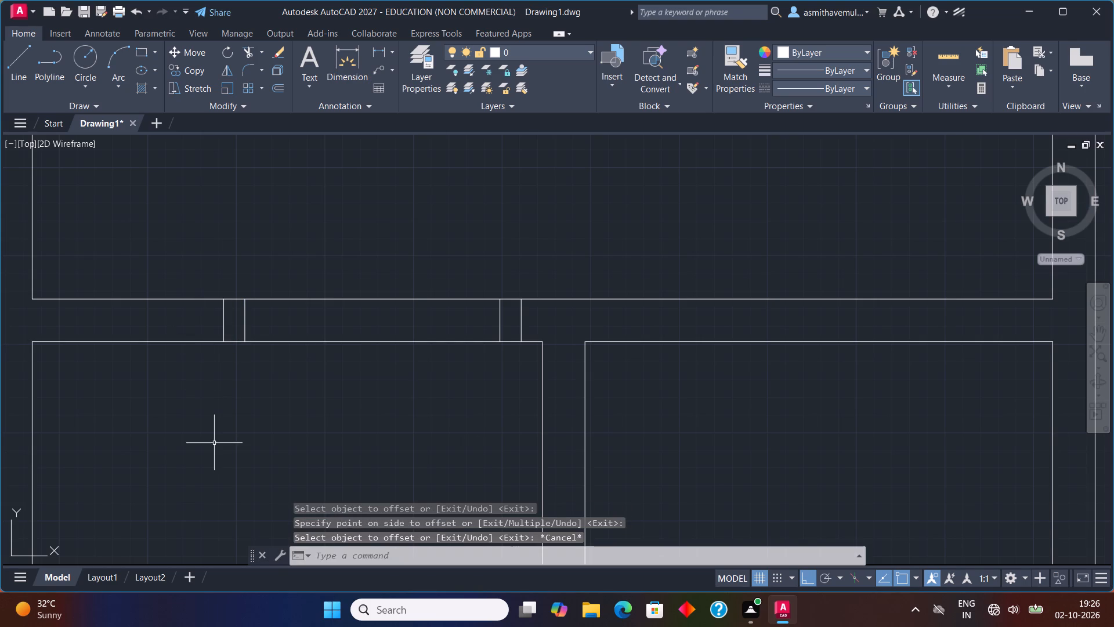
# Trim both wall lines between the two frames to clear the door opening.
pyautogui.write('TRIM')
pyautogui.press('Return')
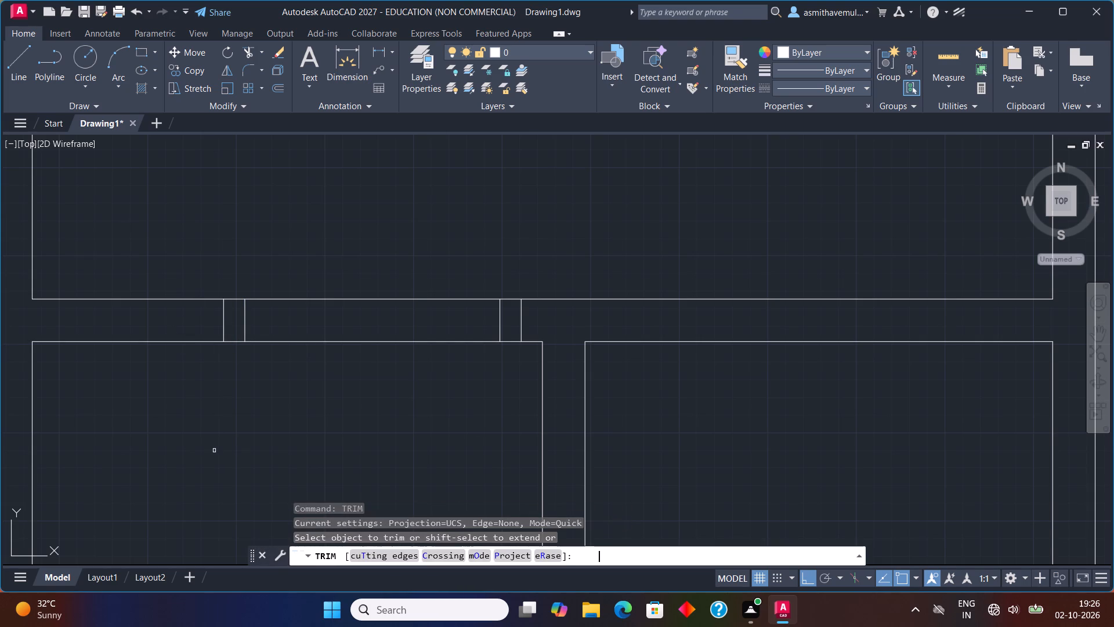
pyautogui.moveTo(306, 392); pyautogui.dragTo(327, 256)
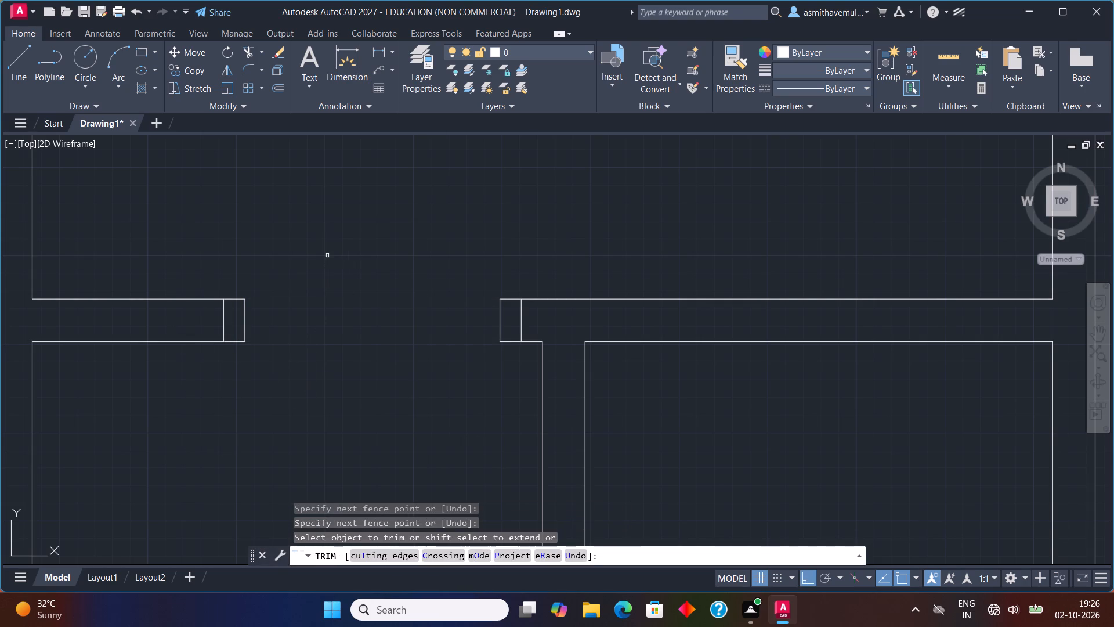
pyautogui.press('Escape')
# Draw a 3" by 3' rectangular door leaf down into the left small room from the right frame's lower-left corner.
pyautogui.scroll(-1, 335, 269)
pyautogui.moveTo(366, 369); pyautogui.dragTo(392, 325, button='middle')
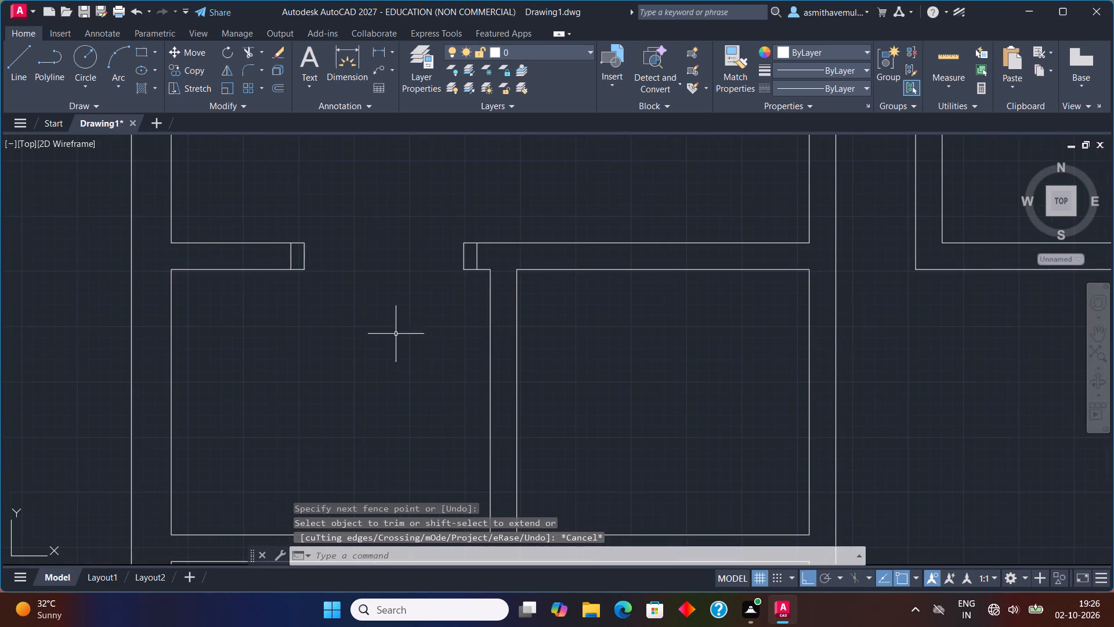
pyautogui.scroll(-1, 399, 343)
pyautogui.moveTo(408, 344); pyautogui.dragTo(372, 362, button='middle')
pyautogui.write('REC')
pyautogui.press('Return')
pyautogui.scroll(1, 403, 356)
pyautogui.click(404, 293)
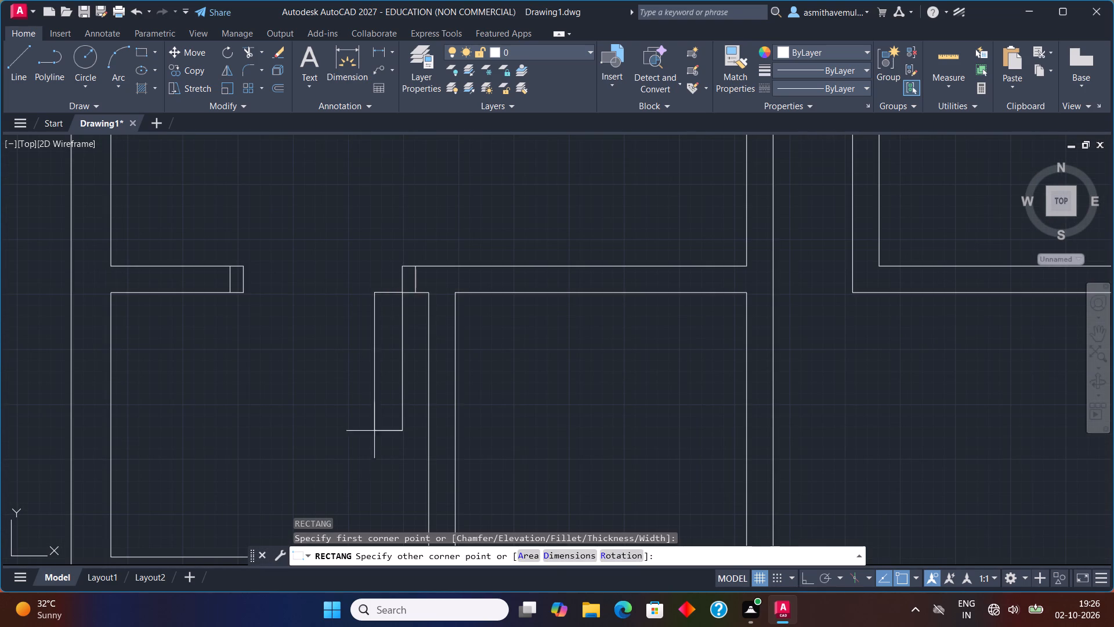
pyautogui.press('d')
pyautogui.press('Return')
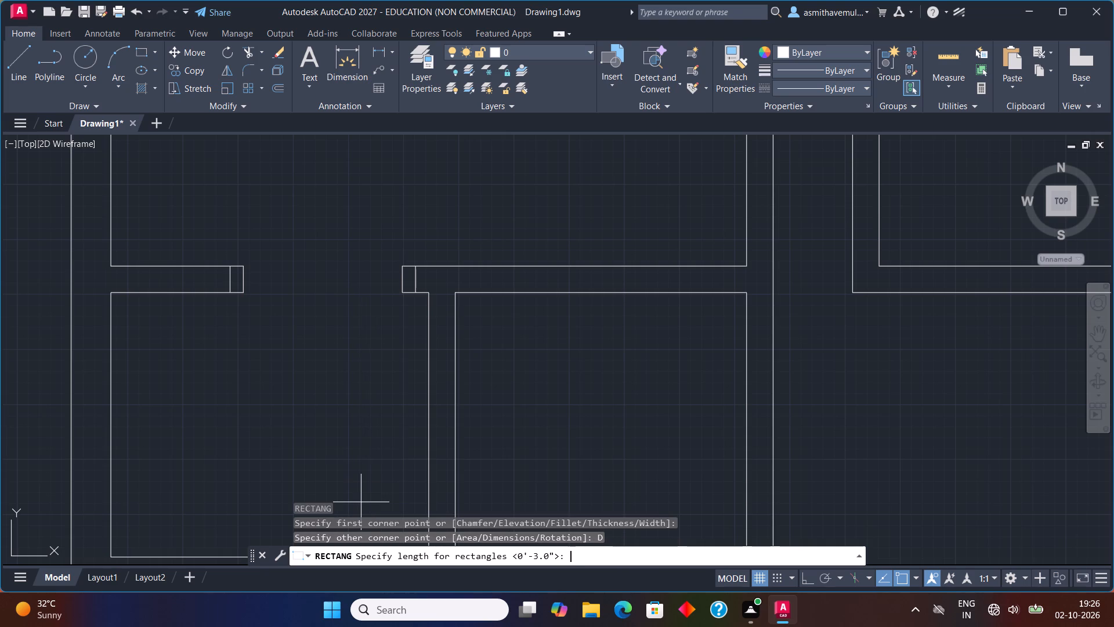
pyautogui.press('3')
pyautogui.hotkey('shift', '"')
pyautogui.press('Return')
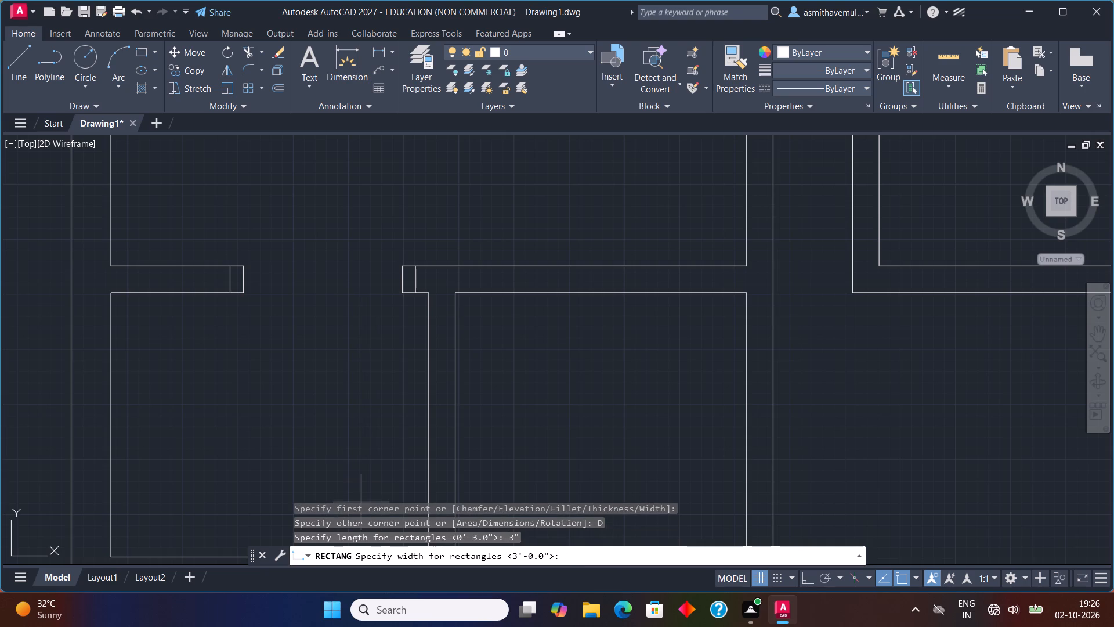
pyautogui.write("3'")
pyautogui.press('Return')
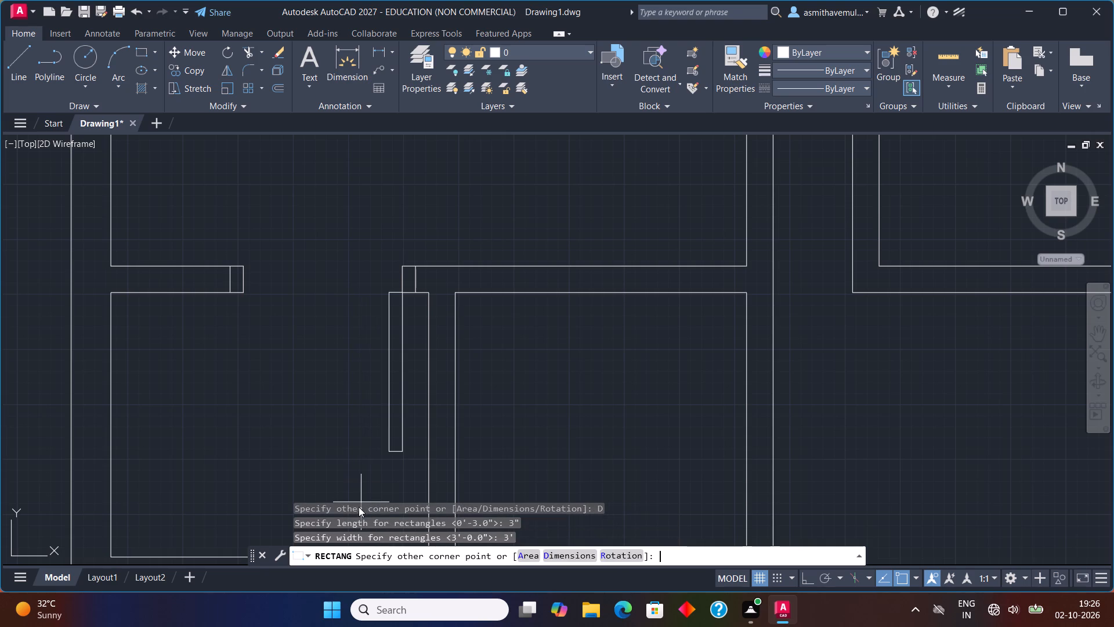
pyautogui.click(360, 462)
# Draw a three-point door swing arc through the leaf's bottom-right and bottom-left corners to the left frame's lower-right corner.
pyautogui.scroll(-1, 387, 429)
pyautogui.moveTo(388, 430); pyautogui.dragTo(496, 359, button='middle')
pyautogui.scroll(1, 490, 361)
pyautogui.write('ARC')
pyautogui.press('Return')
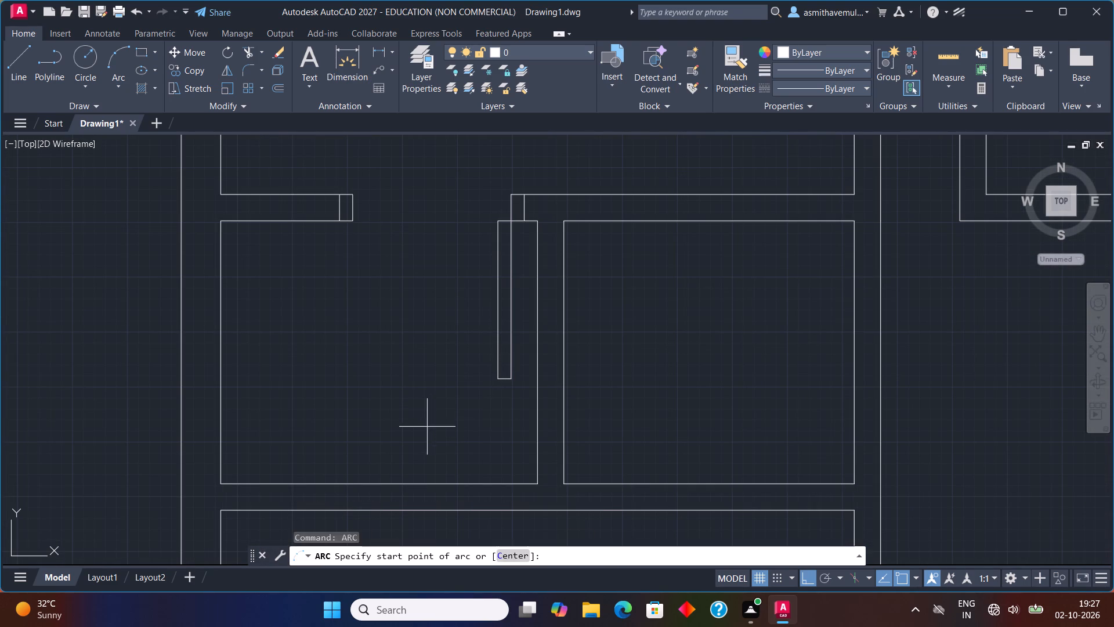
pyautogui.scroll(1, 507, 375)
pyautogui.click(513, 380)
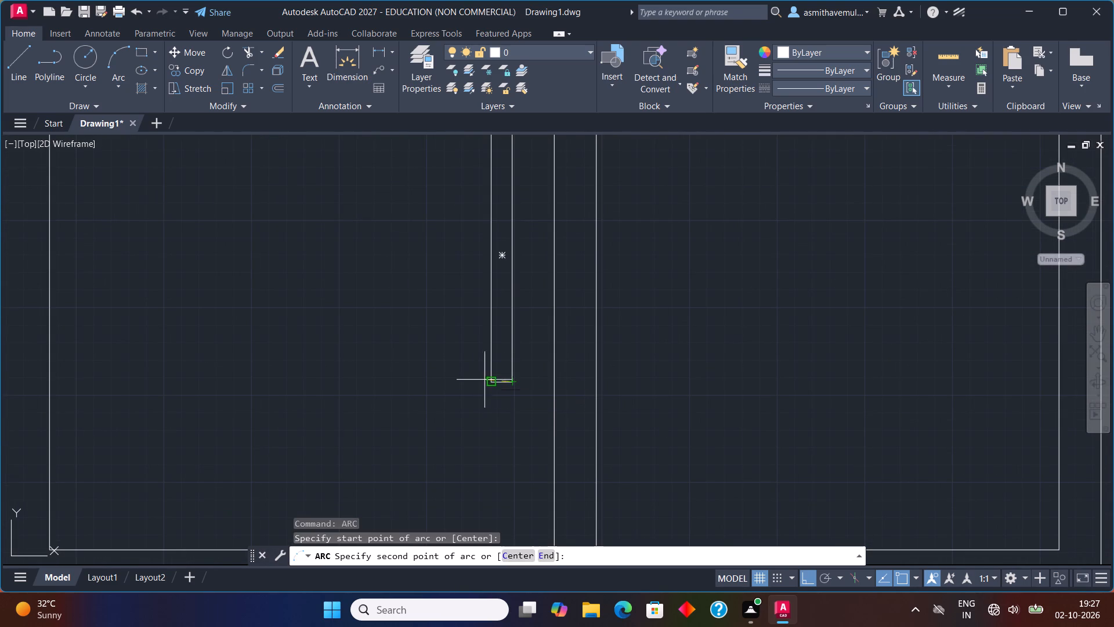
pyautogui.click(490, 385)
pyautogui.moveTo(385, 287); pyautogui.dragTo(533, 499, button='middle')
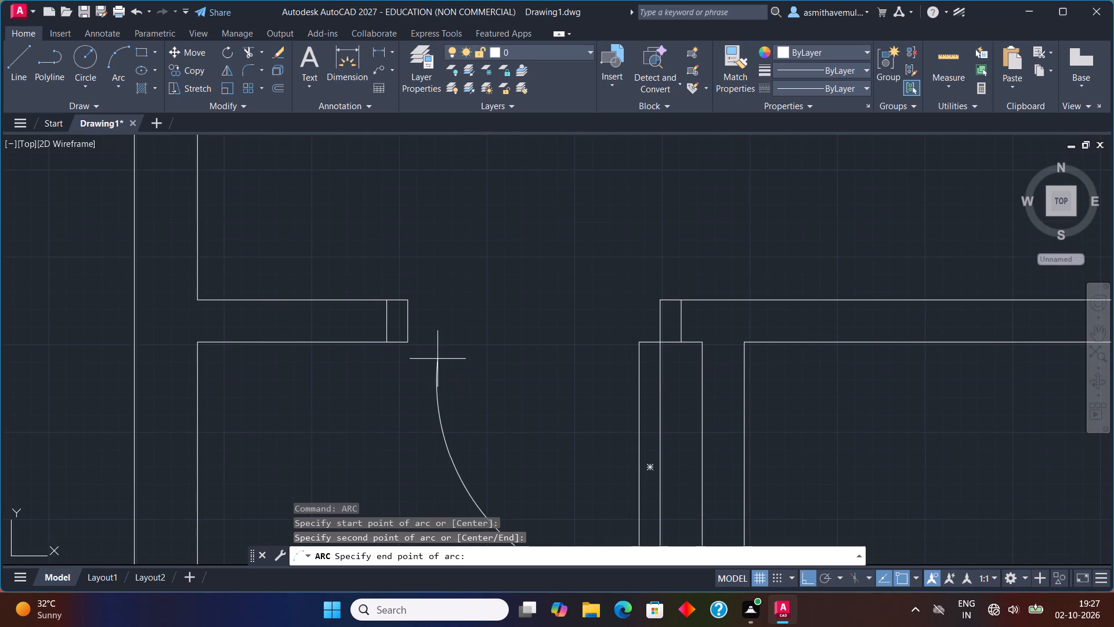
pyautogui.click(411, 341)
pyautogui.scroll(-3, 469, 339)
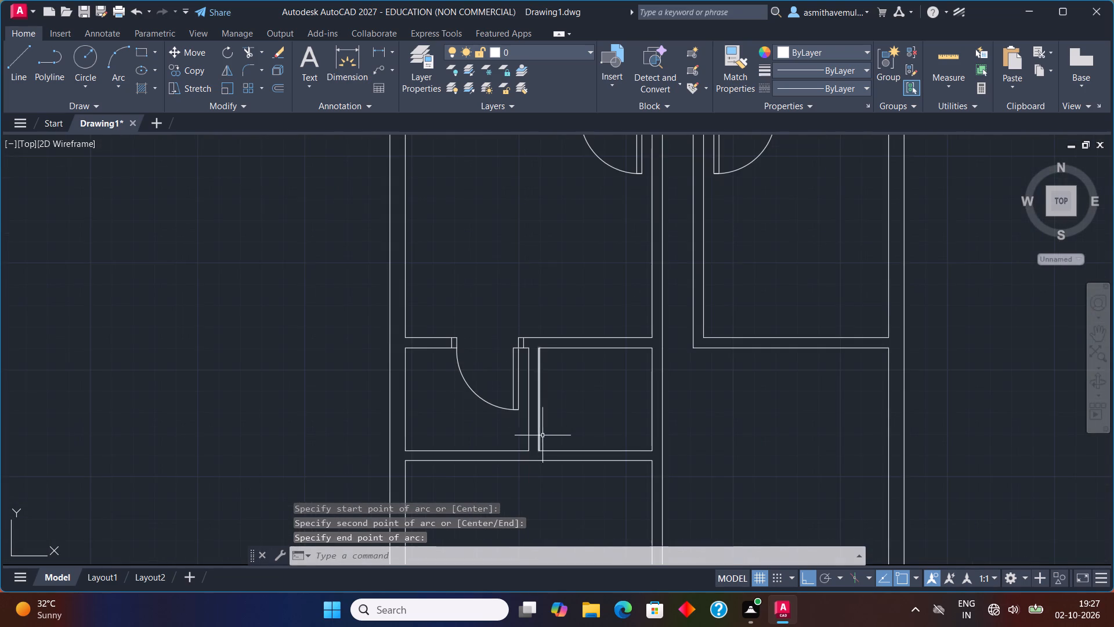
pyautogui.moveTo(547, 440); pyautogui.dragTo(538, 377, button='middle')
pyautogui.scroll(1, 567, 383)
pyautogui.moveTo(568, 412); pyautogui.dragTo(526, 356, button='middle')
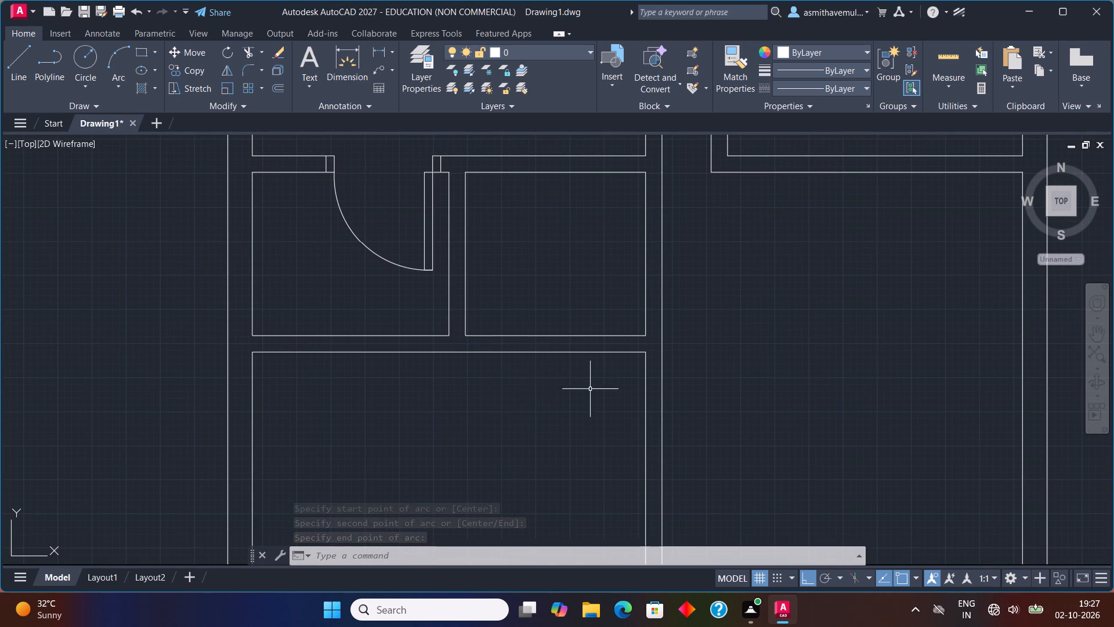
# Draw a line across the right wall of the second small room, starting 3" above the room's lower-right inner corner.
pyautogui.scroll(-1, 592, 390)
pyautogui.moveTo(693, 319); pyautogui.dragTo(605, 293, button='middle')
pyautogui.scroll(1, 547, 332)
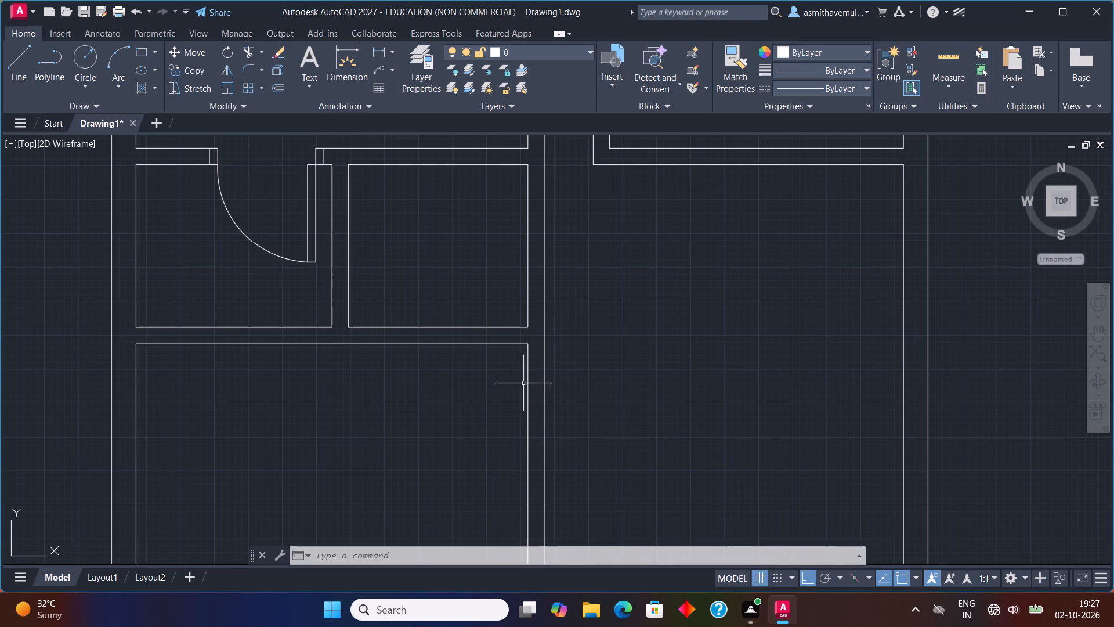
pyautogui.press('l')
pyautogui.press('Return')
pyautogui.write('FROM')
pyautogui.press('Return')
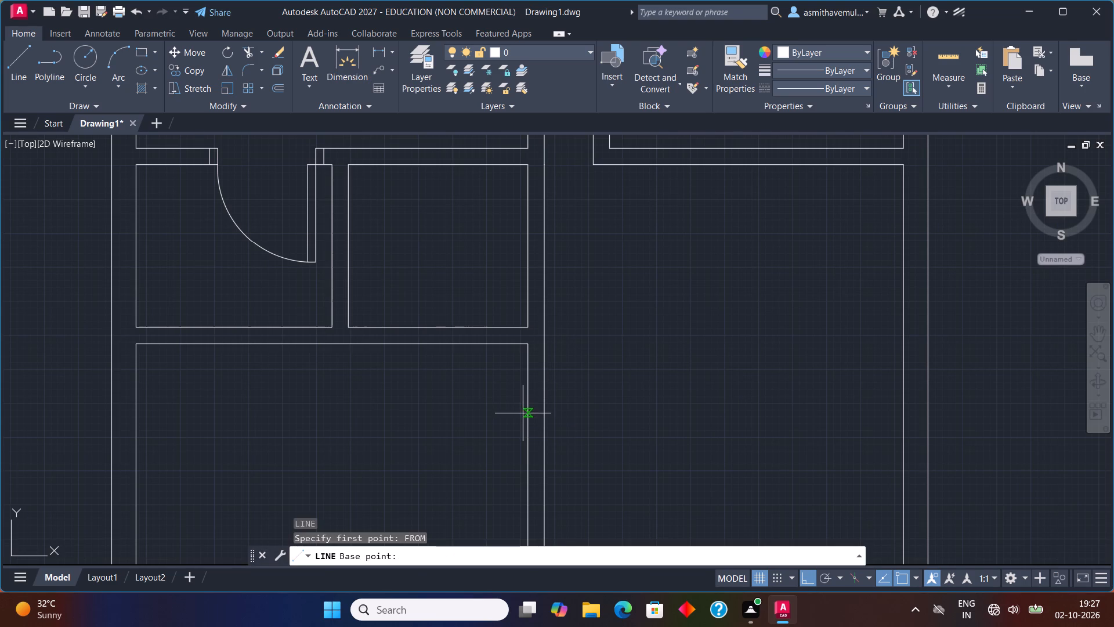
pyautogui.click(530, 326)
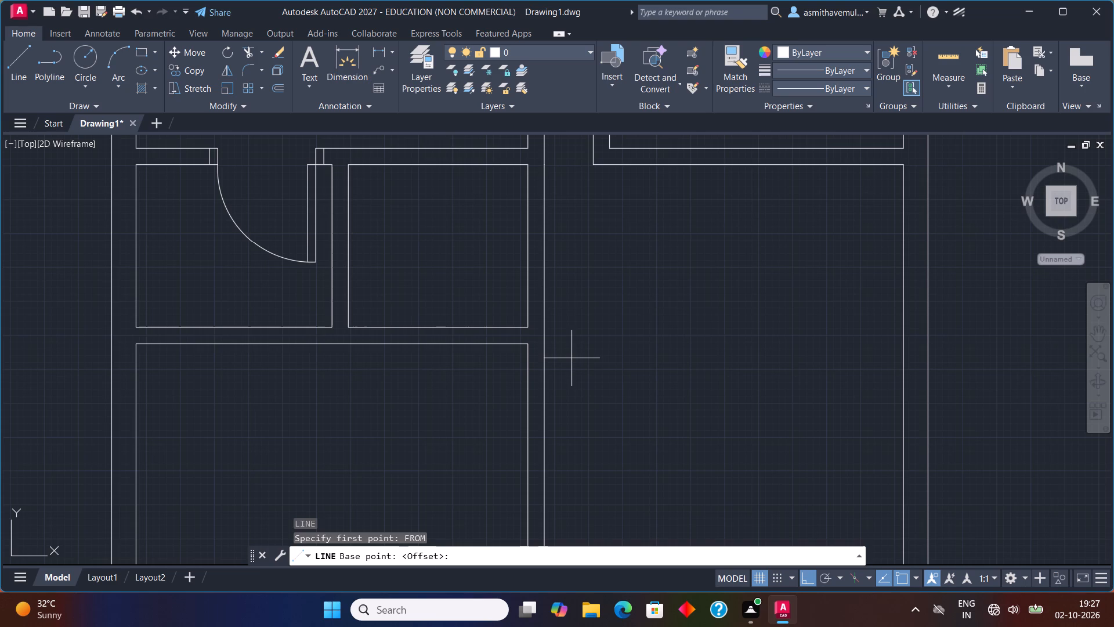
pyautogui.hotkey('shift', '@')
pyautogui.press('0')
pyautogui.write(',3"')
pyautogui.press('Return')
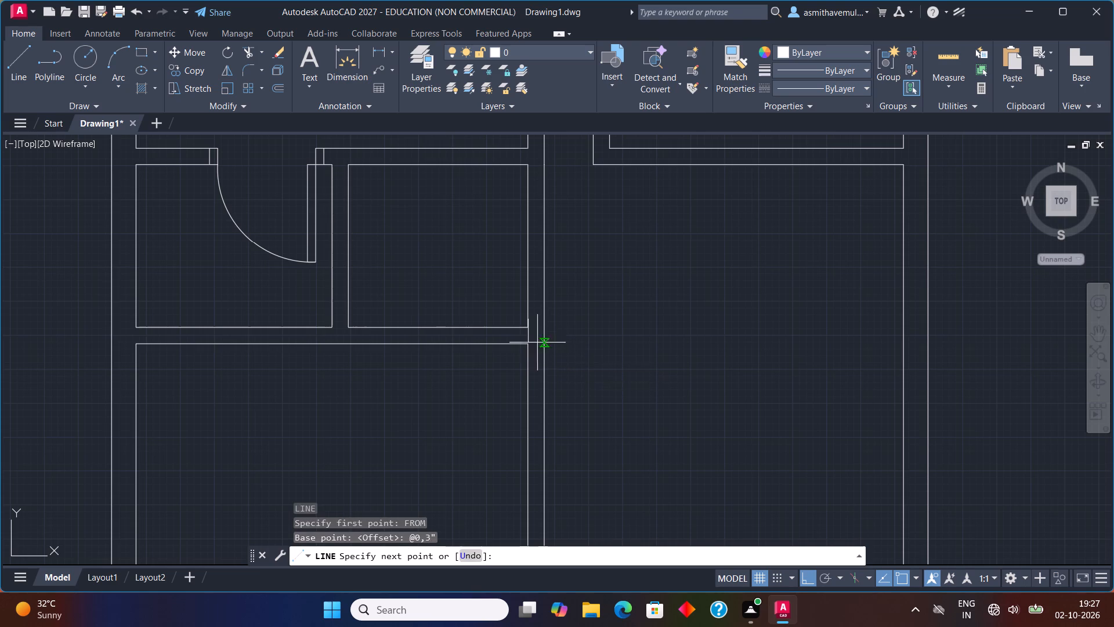
pyautogui.scroll(2, 537, 343)
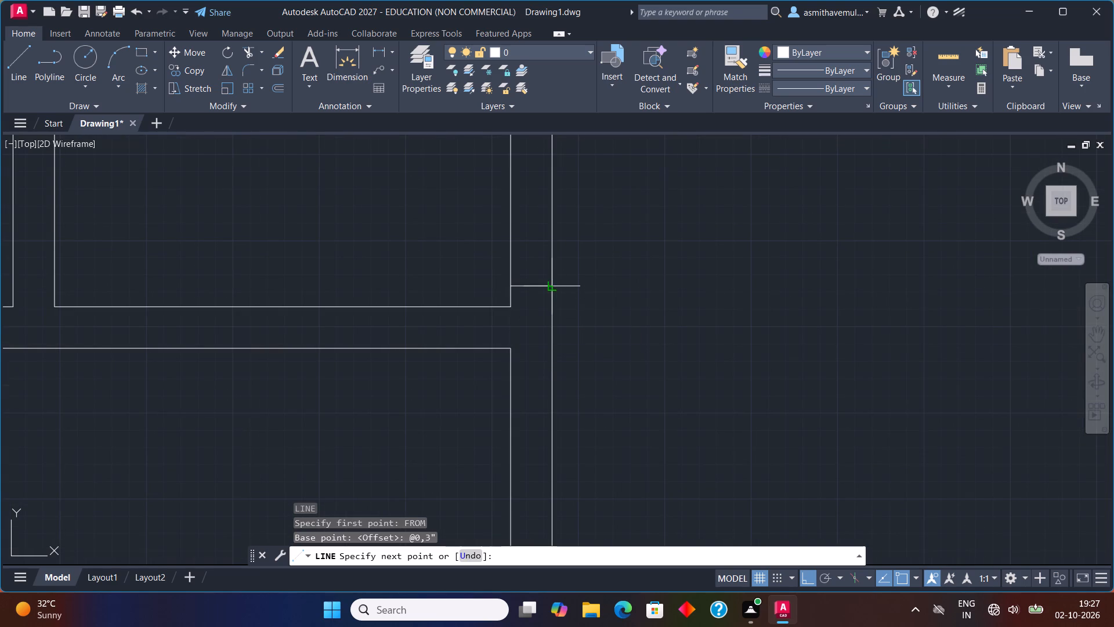
pyautogui.click(549, 286)
pyautogui.press('Escape')
# Offset the new wall line 3" upward to form the door's lower frame.
pyautogui.scroll(-2, 592, 314)
pyautogui.moveTo(591, 314); pyautogui.dragTo(591, 416, button='middle')
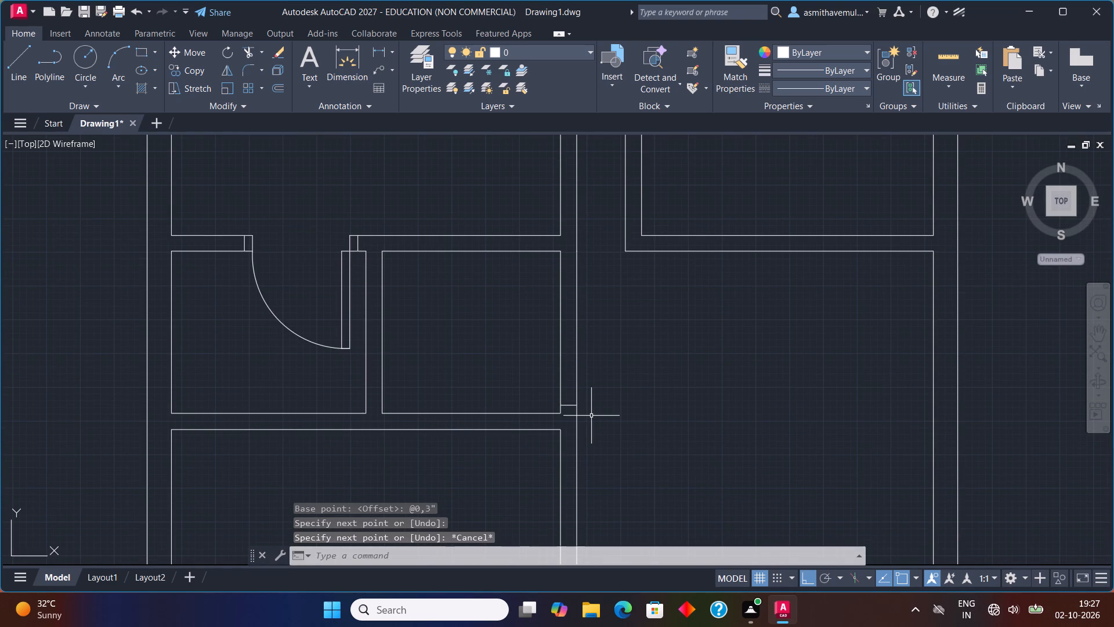
pyautogui.press('o')
pyautogui.press('Return')
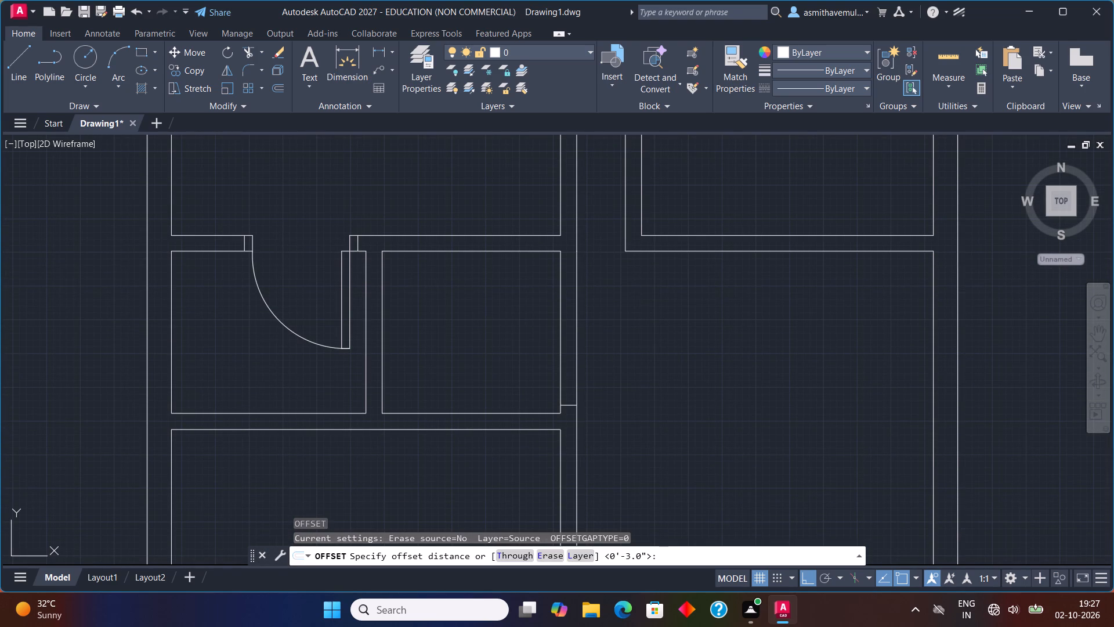
pyautogui.press('3')
pyautogui.hotkey('shift', '"')
pyautogui.press('Return')
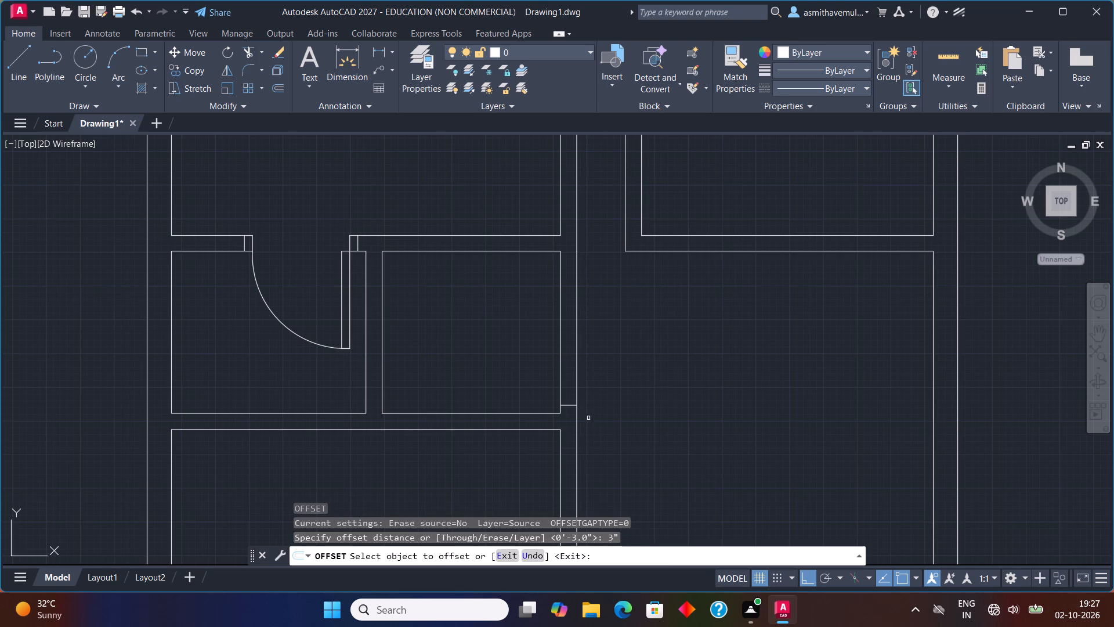
pyautogui.scroll(1, 567, 407)
pyautogui.click(567, 405)
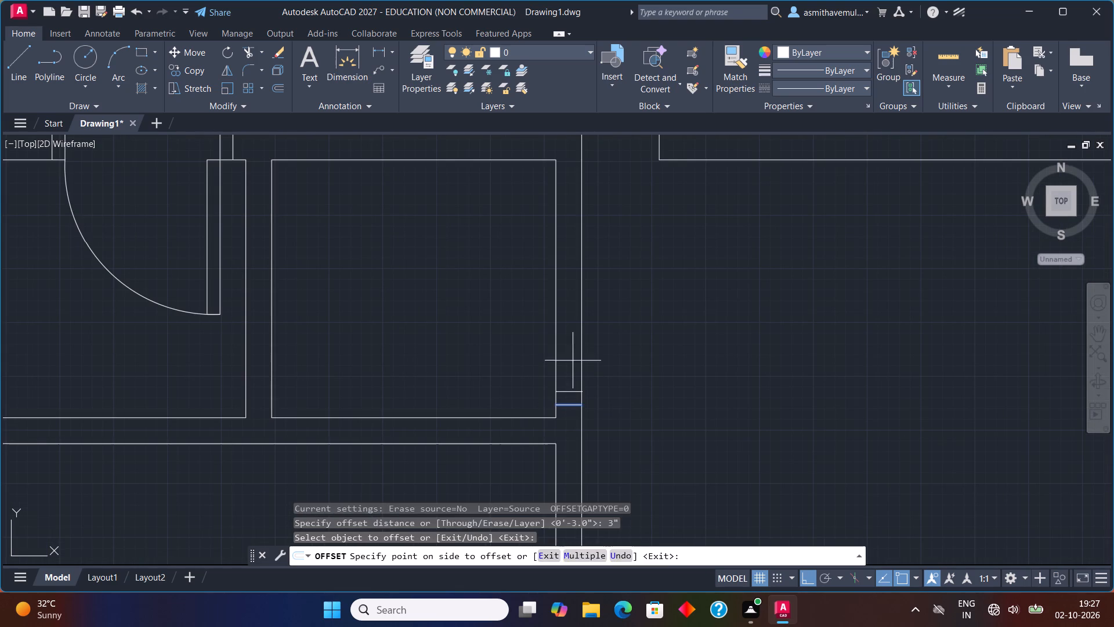
pyautogui.click(573, 360)
pyautogui.press('Escape')
# Offset the lower frame's top line 3' upward to mark the door opening.
pyautogui.press('o')
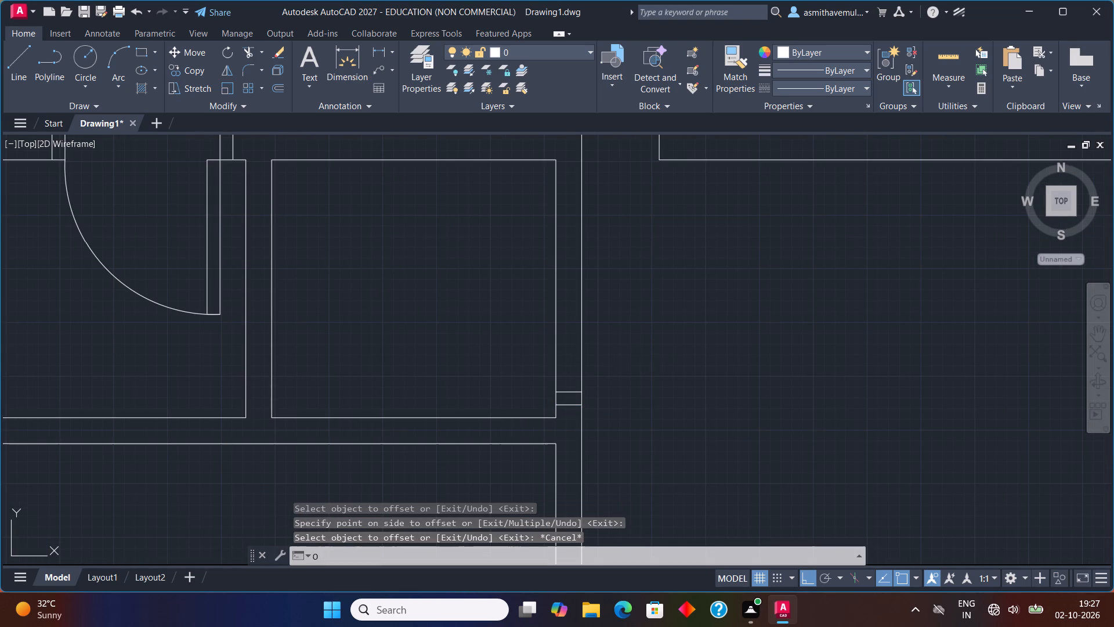
pyautogui.press('Return')
pyautogui.write("3'")
pyautogui.press('Return')
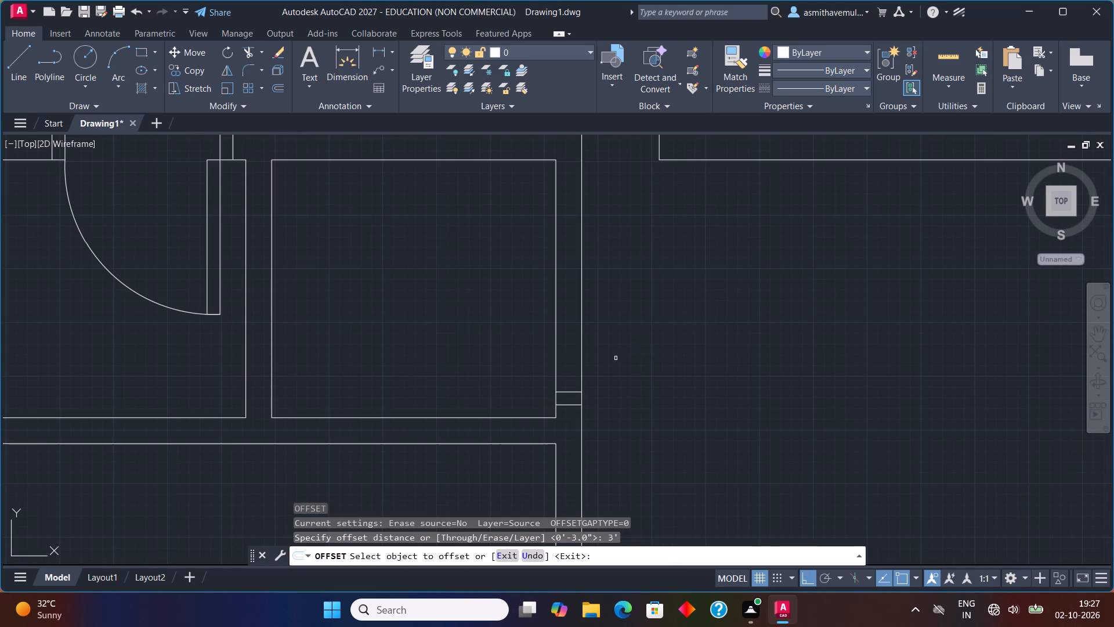
pyautogui.click(572, 392)
pyautogui.click(572, 323)
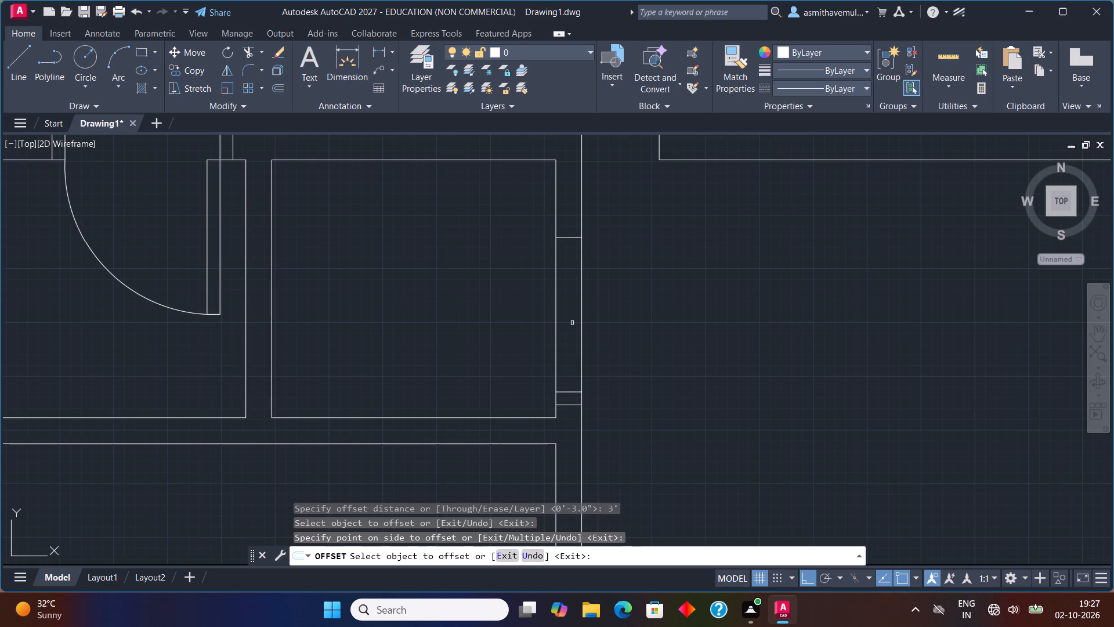
pyautogui.press('Escape')
# Offset the line at the opening's upper end 3" upward to form the upper frame.
pyautogui.scroll(-1, 573, 323)
pyautogui.moveTo(576, 331); pyautogui.dragTo(581, 362, button='middle')
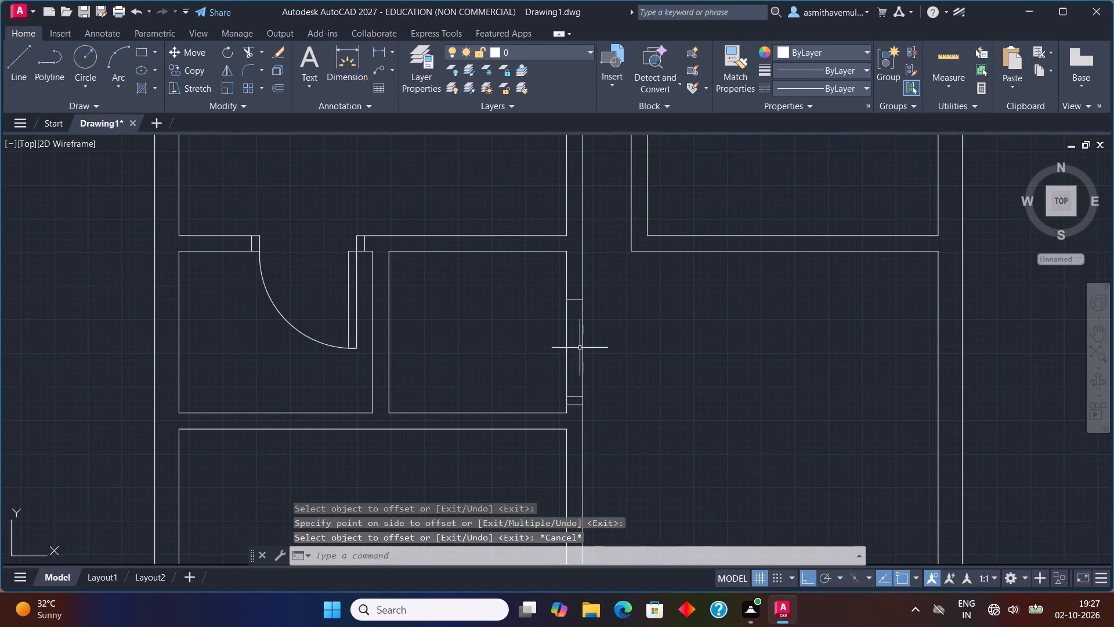
pyautogui.scroll(1, 580, 348)
pyautogui.press('o')
pyautogui.press('Return')
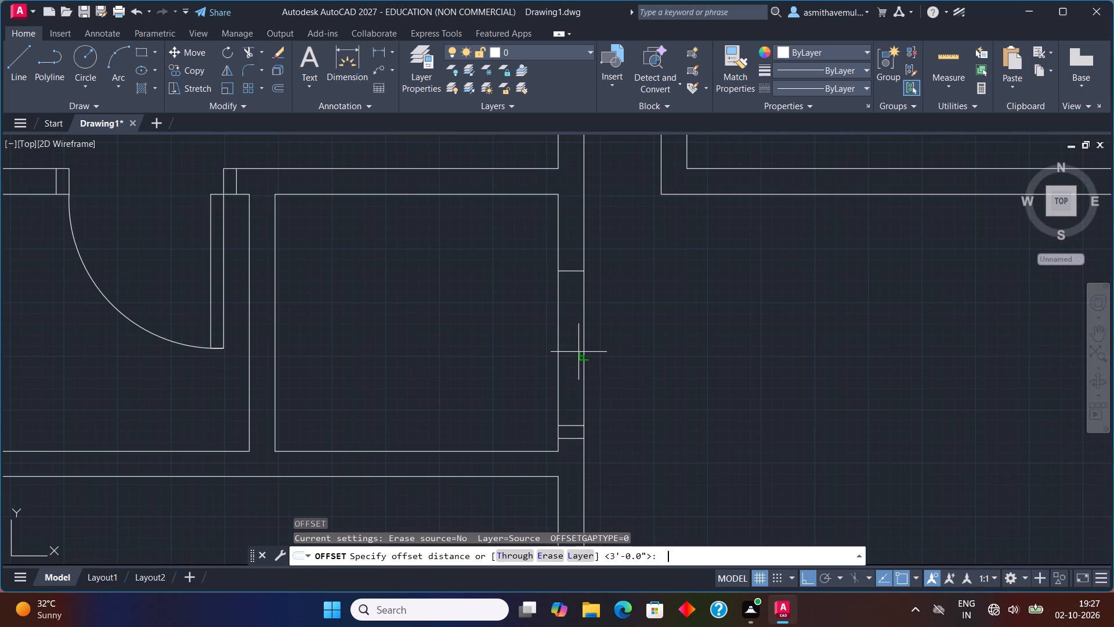
pyautogui.press('3')
pyautogui.hotkey('shift', '"')
pyautogui.press('Return')
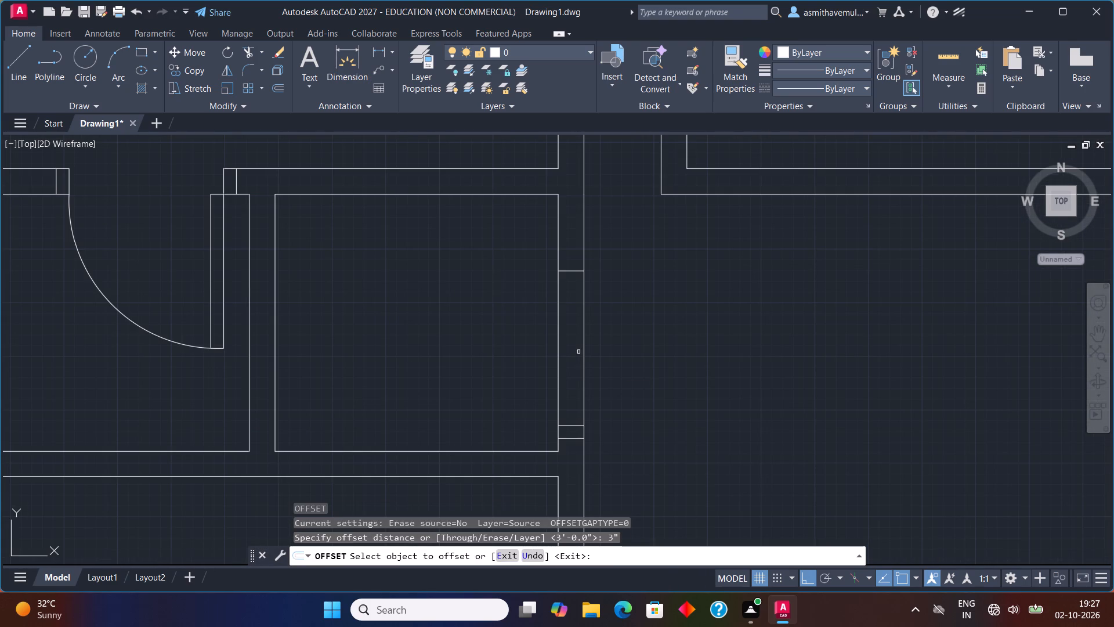
pyautogui.click(572, 272)
pyautogui.click(576, 253)
pyautogui.press('Escape')
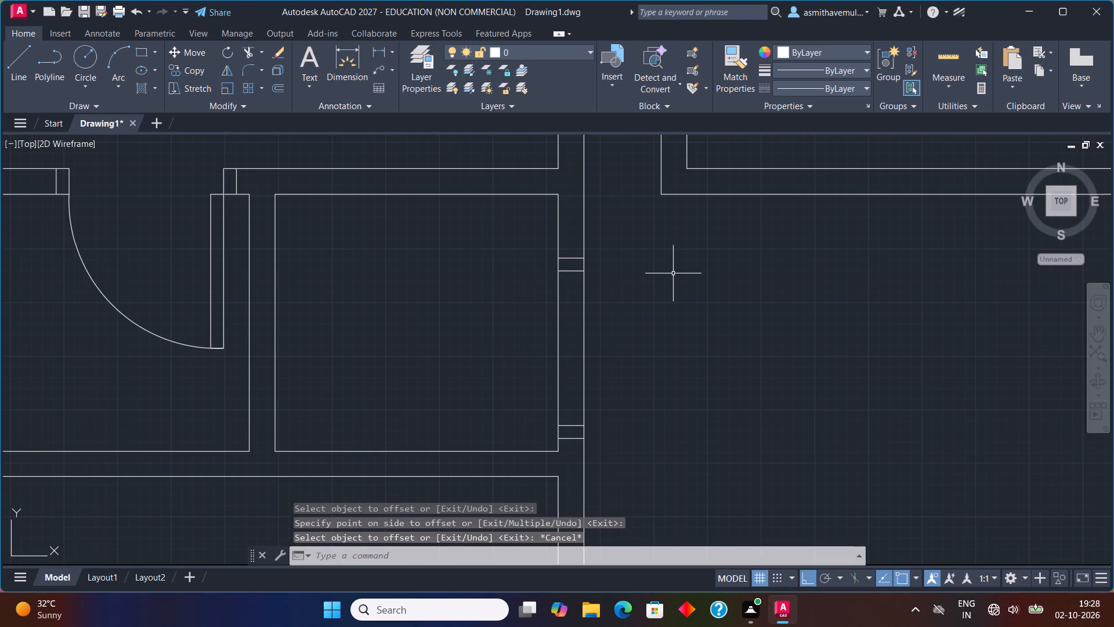
# Trim both wall lines between the two frames to clear the door opening.
pyautogui.write('TRIM')
pyautogui.press('Return')
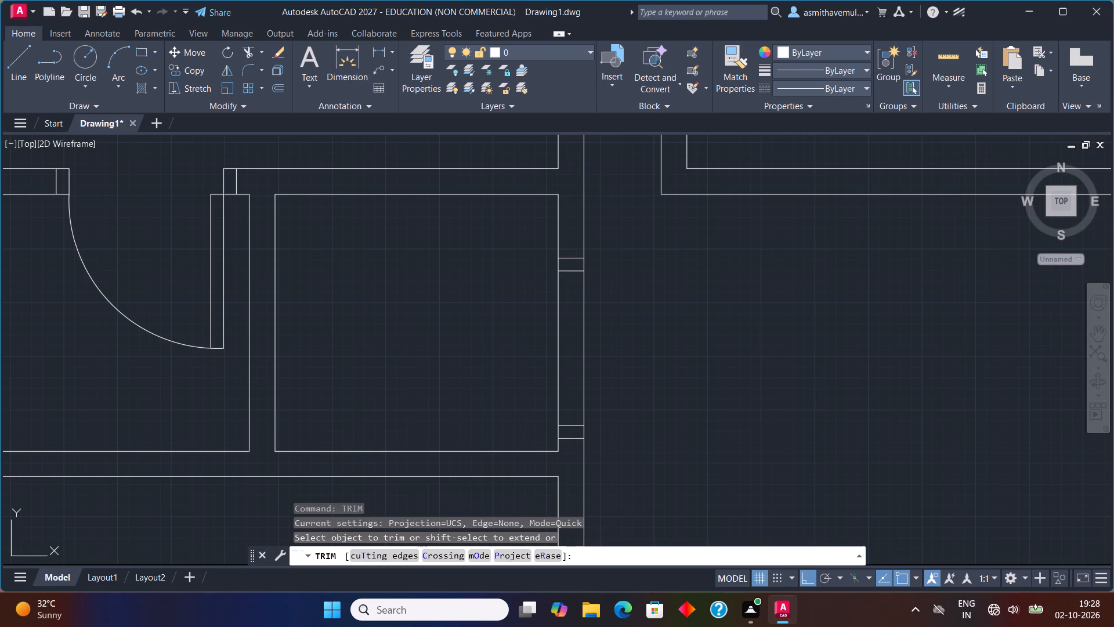
pyautogui.moveTo(650, 344); pyautogui.dragTo(497, 342)
pyautogui.press('Escape')
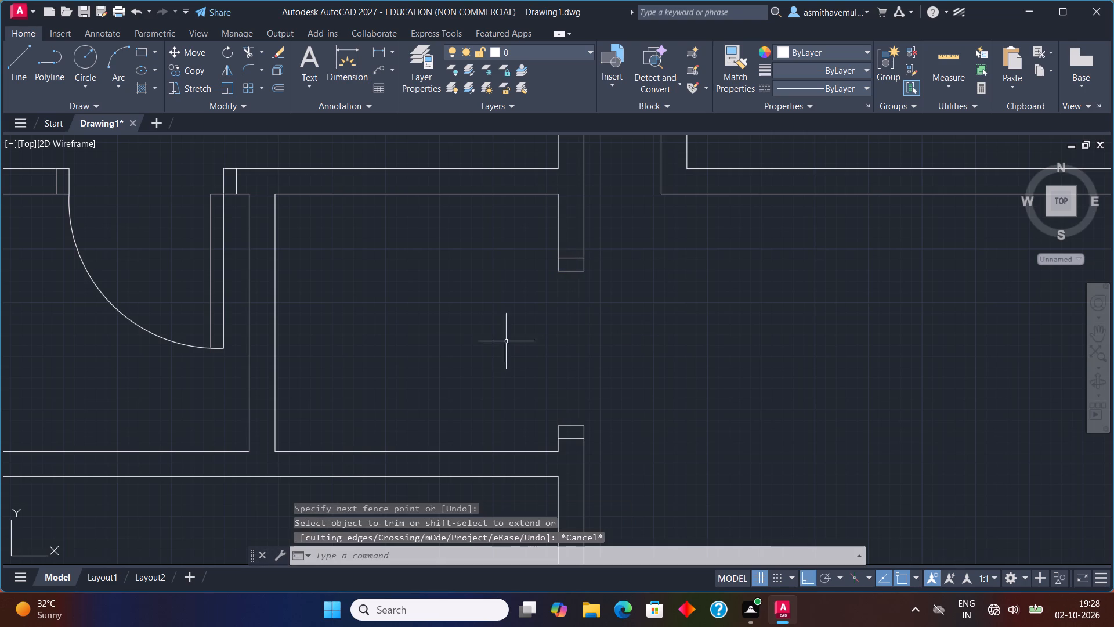
# Draw a 3' by 3" rectangular door leaf extending left into the small room from the lower frame's upper-left corner.
pyautogui.write('REC')
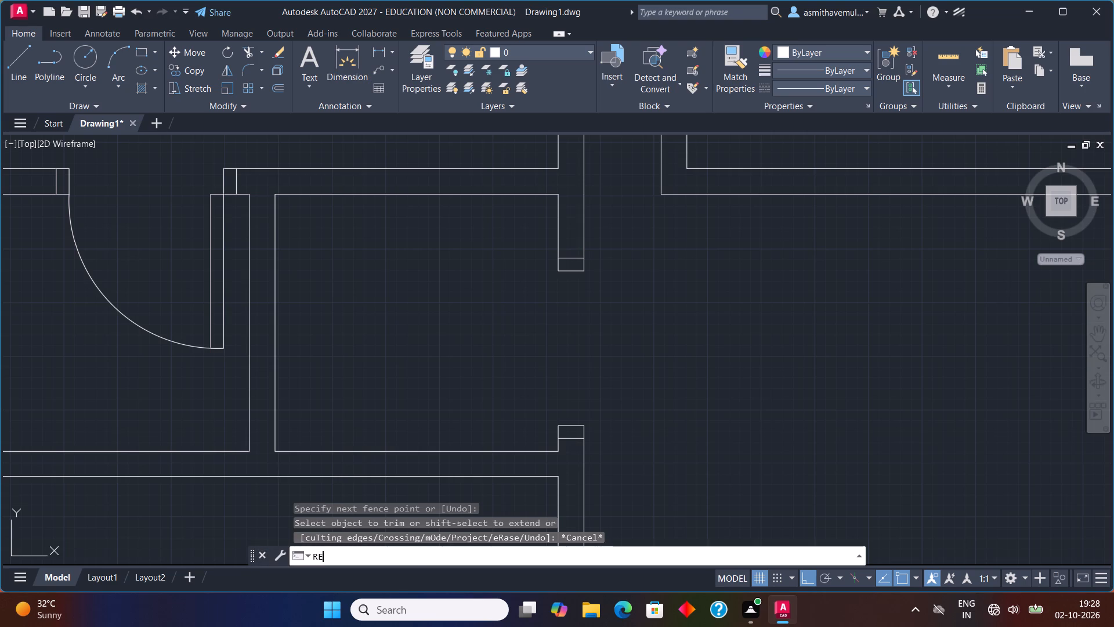
pyautogui.press('Return')
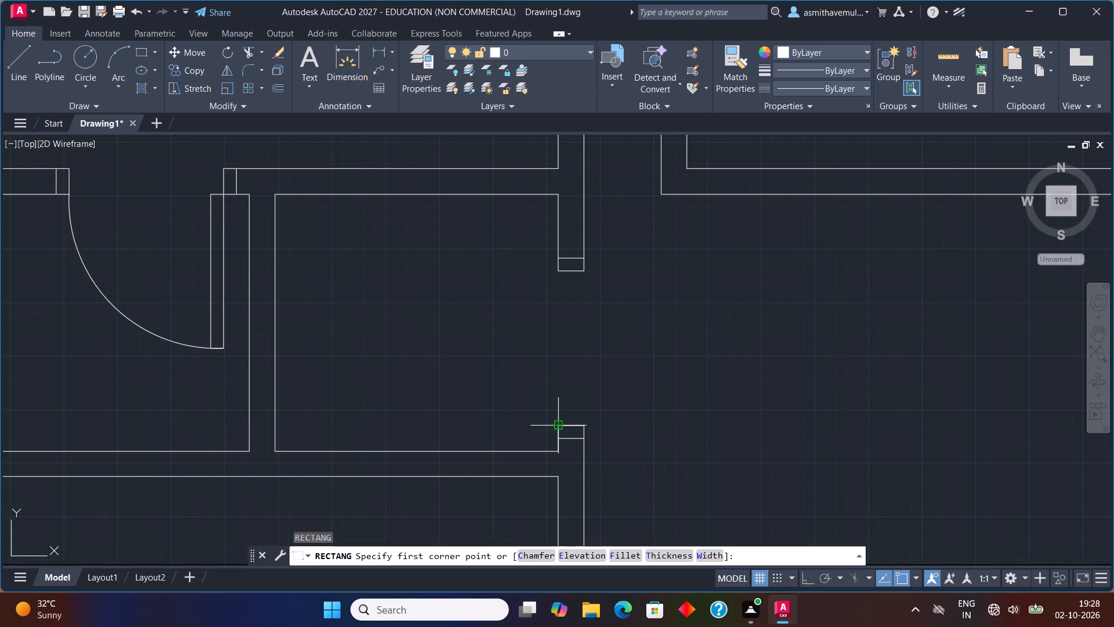
pyautogui.click(562, 426)
pyautogui.press('d')
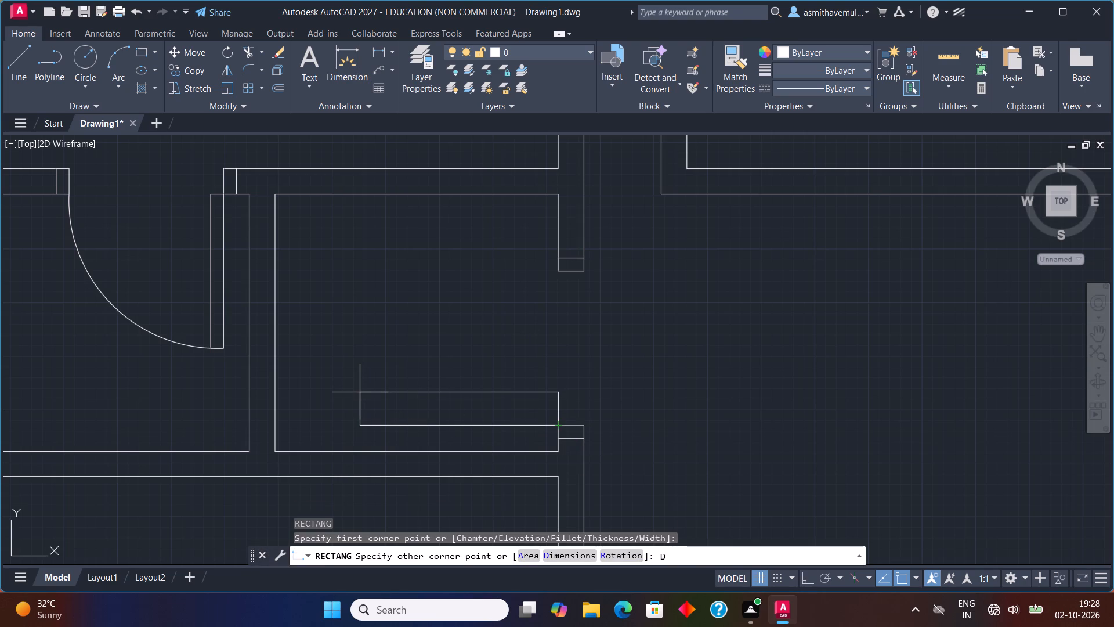
pyautogui.press('Return')
pyautogui.press('3')
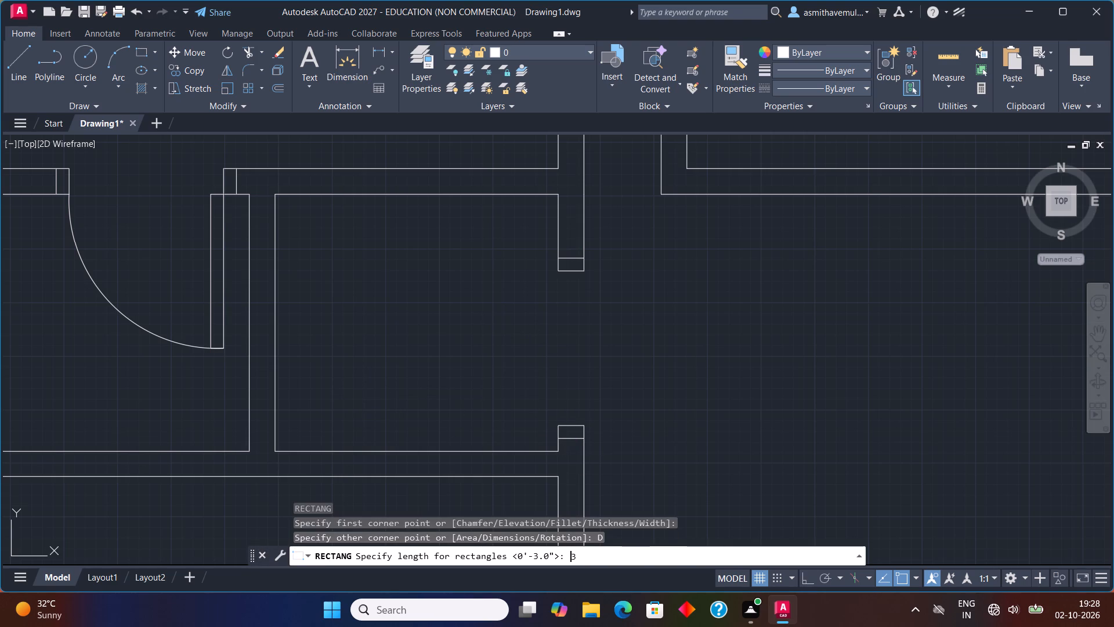
pyautogui.press("'")
pyautogui.press('Return')
pyautogui.press('3')
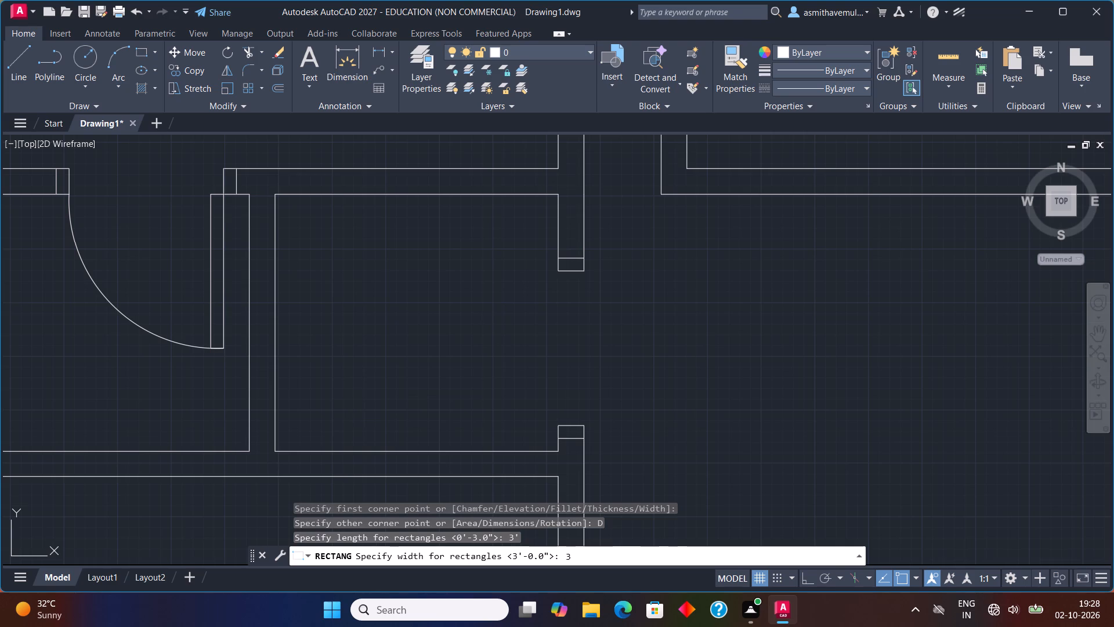
pyautogui.hotkey('shift', '"')
pyautogui.press('Return')
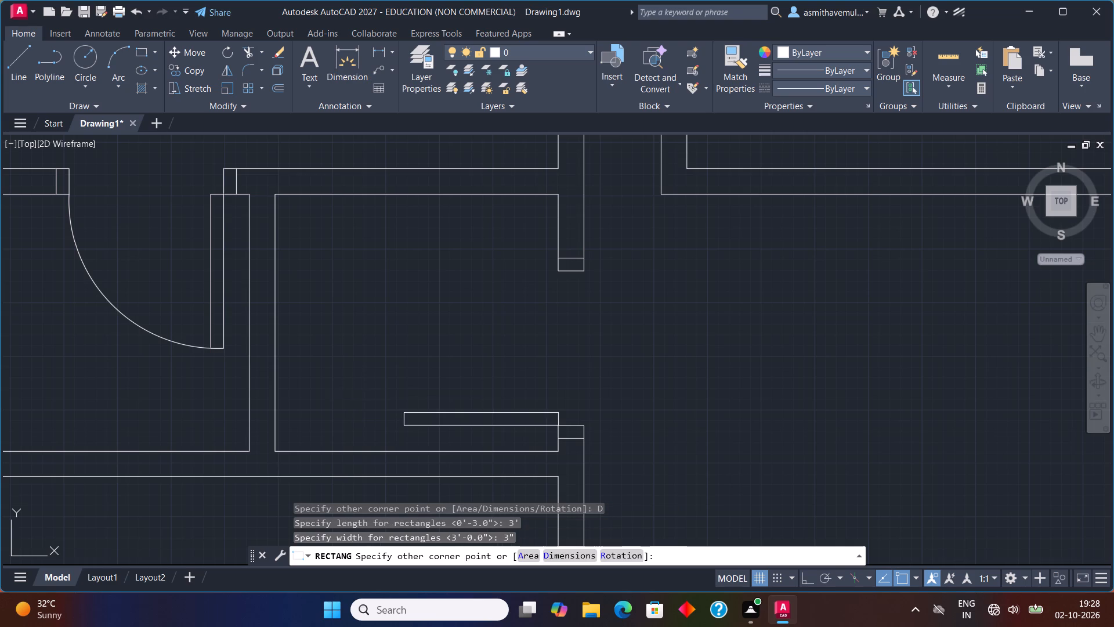
pyautogui.click(355, 404)
# Draw a three-point door swing arc through the leaf's lower-left and upper-left corners to the upper frame's lower-left corner.
pyautogui.press('a')
pyautogui.press('r')
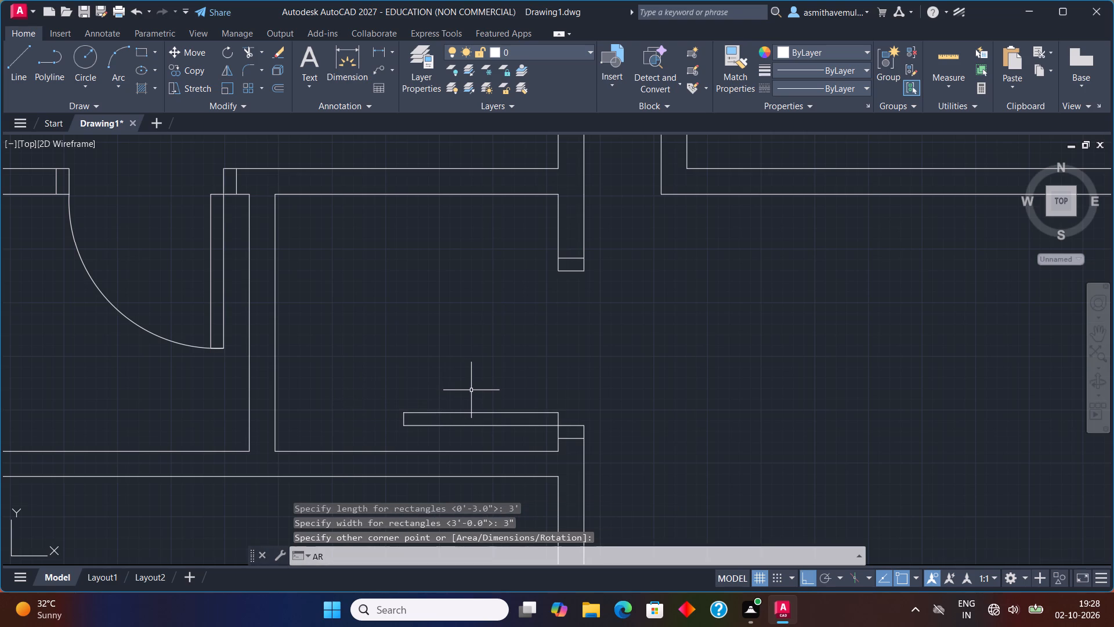
pyautogui.press('c')
pyautogui.press('Return')
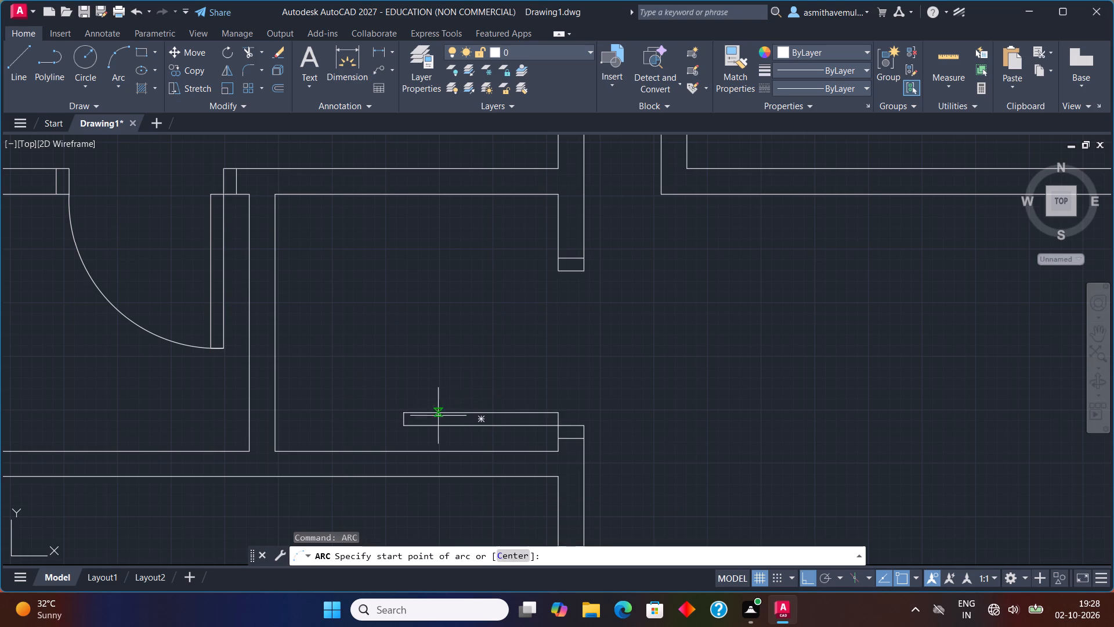
pyautogui.scroll(2, 437, 417)
pyautogui.click(346, 445)
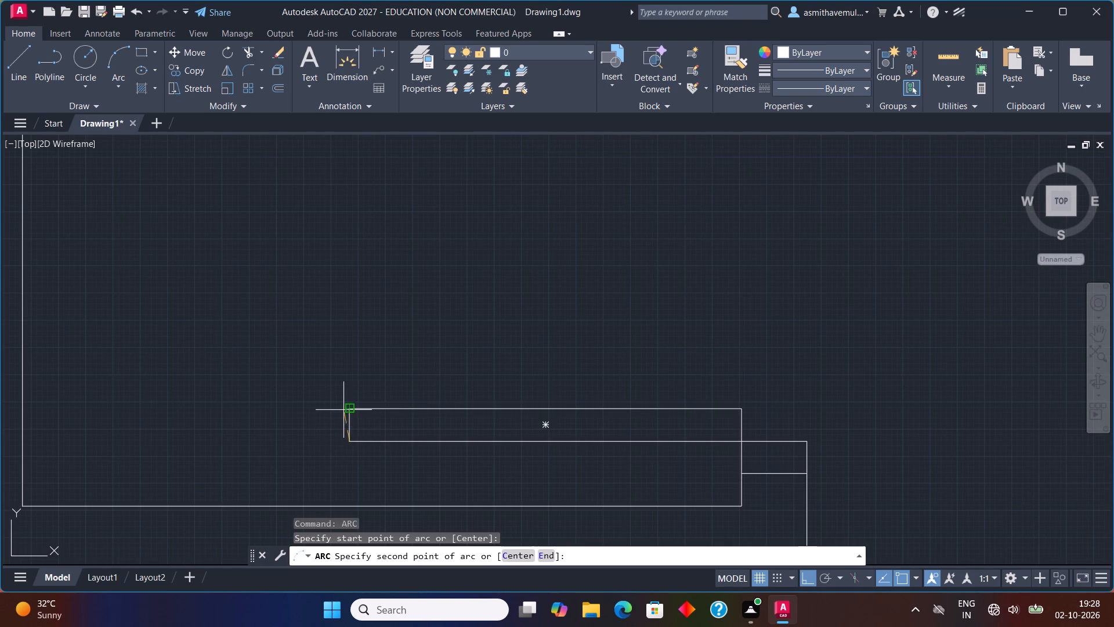
pyautogui.click(346, 410)
pyautogui.scroll(-2, 581, 286)
pyautogui.moveTo(581, 286); pyautogui.dragTo(440, 408, button='middle')
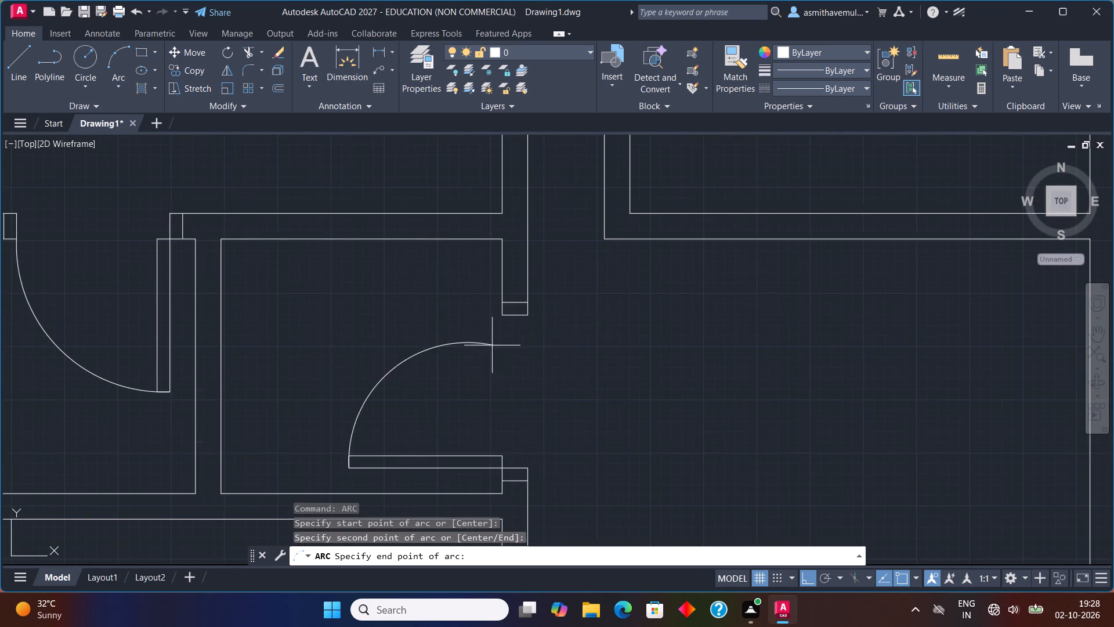
pyautogui.scroll(2, 512, 330)
pyautogui.click(482, 291)
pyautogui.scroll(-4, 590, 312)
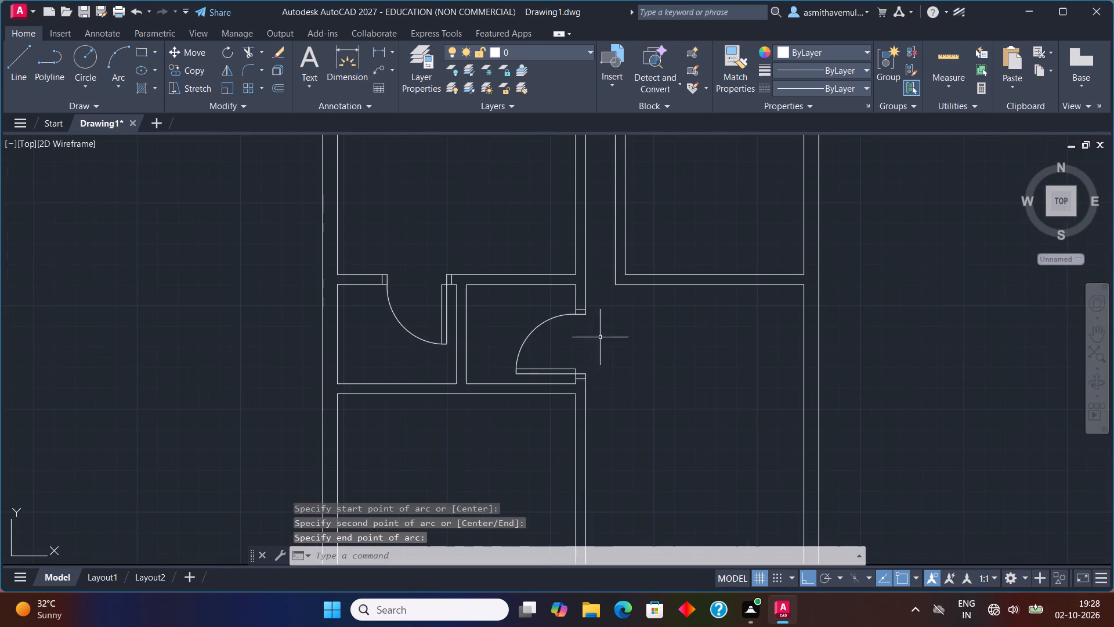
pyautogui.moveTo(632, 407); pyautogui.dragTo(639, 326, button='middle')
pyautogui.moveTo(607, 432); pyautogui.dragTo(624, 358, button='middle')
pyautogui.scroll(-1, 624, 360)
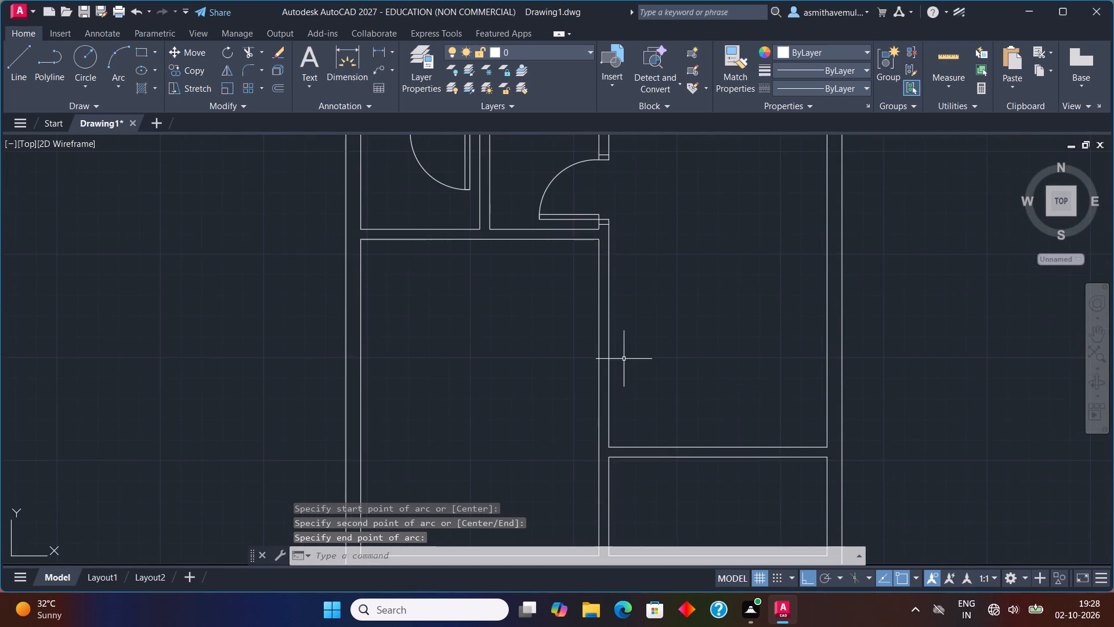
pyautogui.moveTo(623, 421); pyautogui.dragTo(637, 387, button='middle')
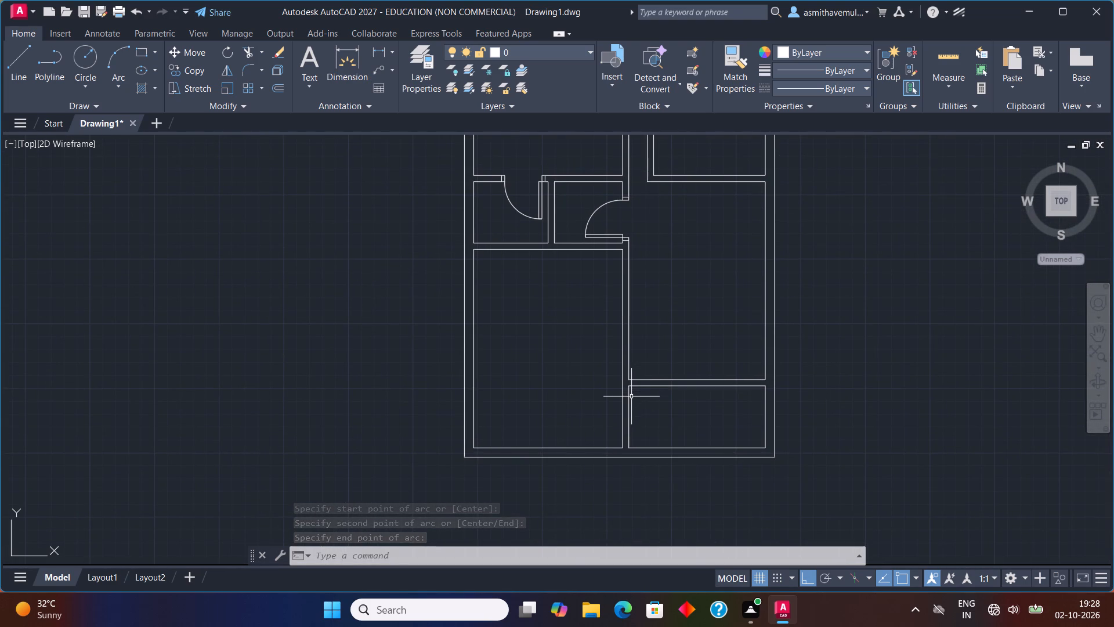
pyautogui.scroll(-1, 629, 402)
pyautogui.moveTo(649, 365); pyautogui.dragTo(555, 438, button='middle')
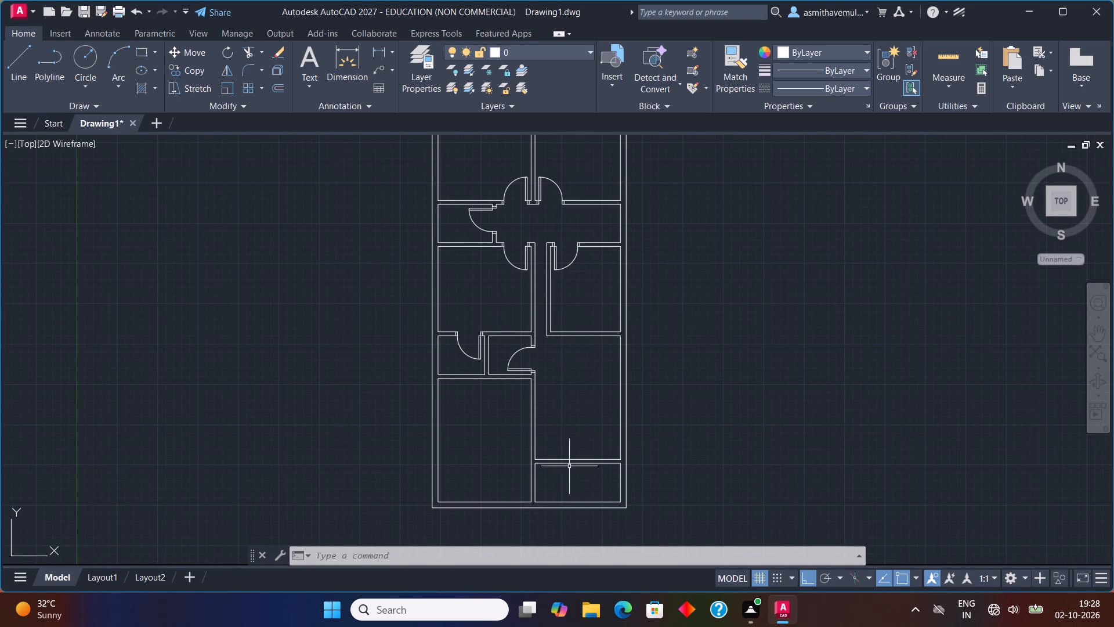
# Extend the inner left and right wall lines of the large lower-left room down to the outer bottom wall line.
pyautogui.moveTo(567, 480); pyautogui.dragTo(552, 428, button='middle')
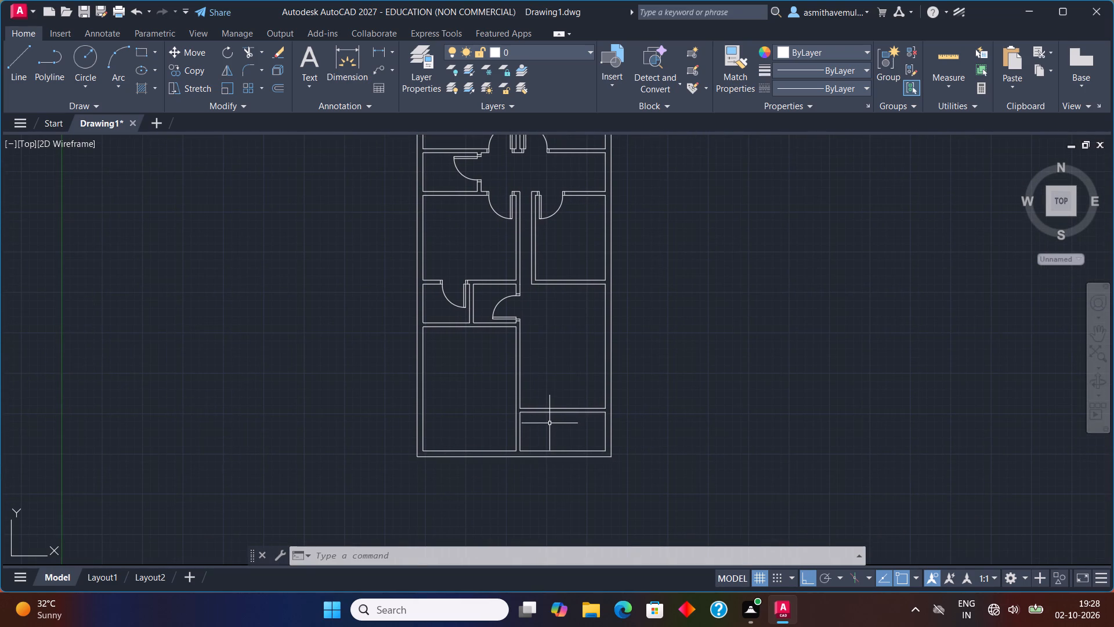
pyautogui.scroll(1, 549, 422)
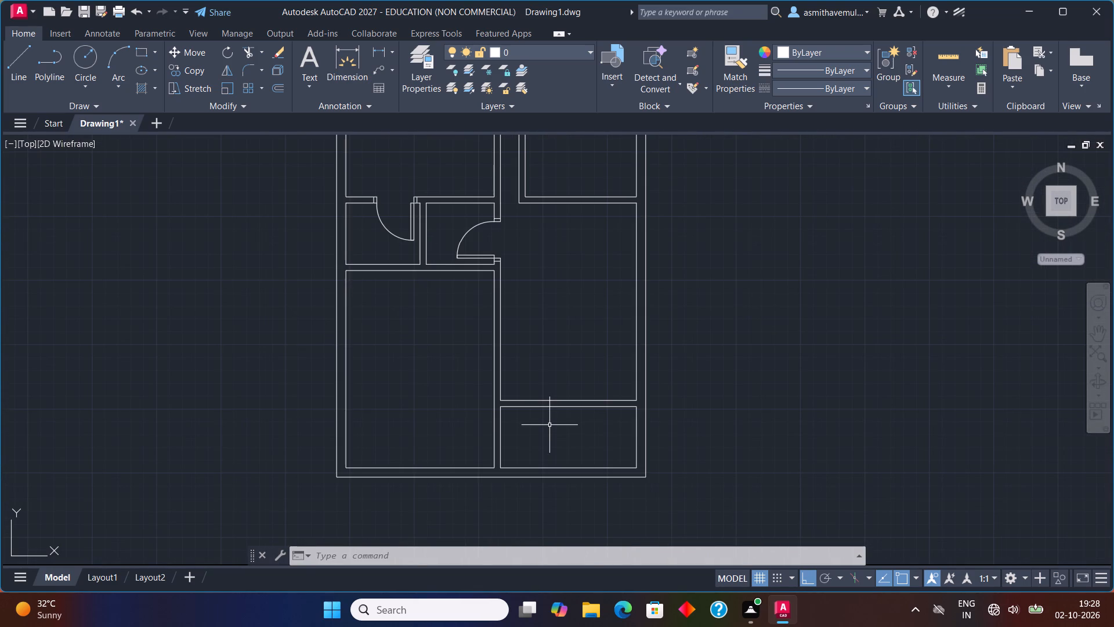
pyautogui.scroll(1, 549, 426)
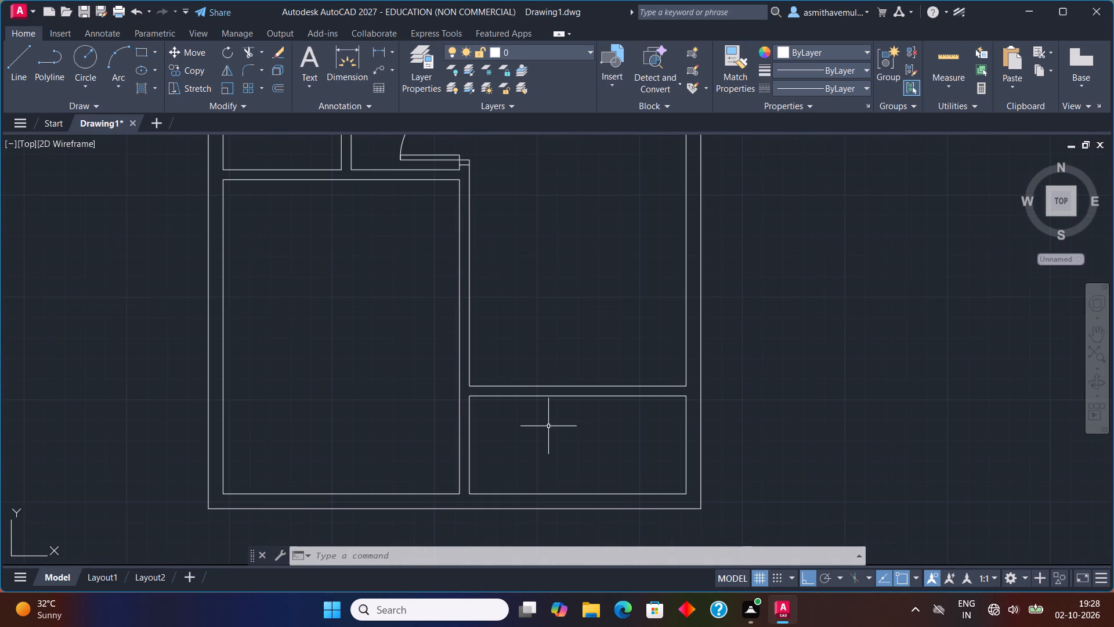
pyautogui.write('EXTEND')
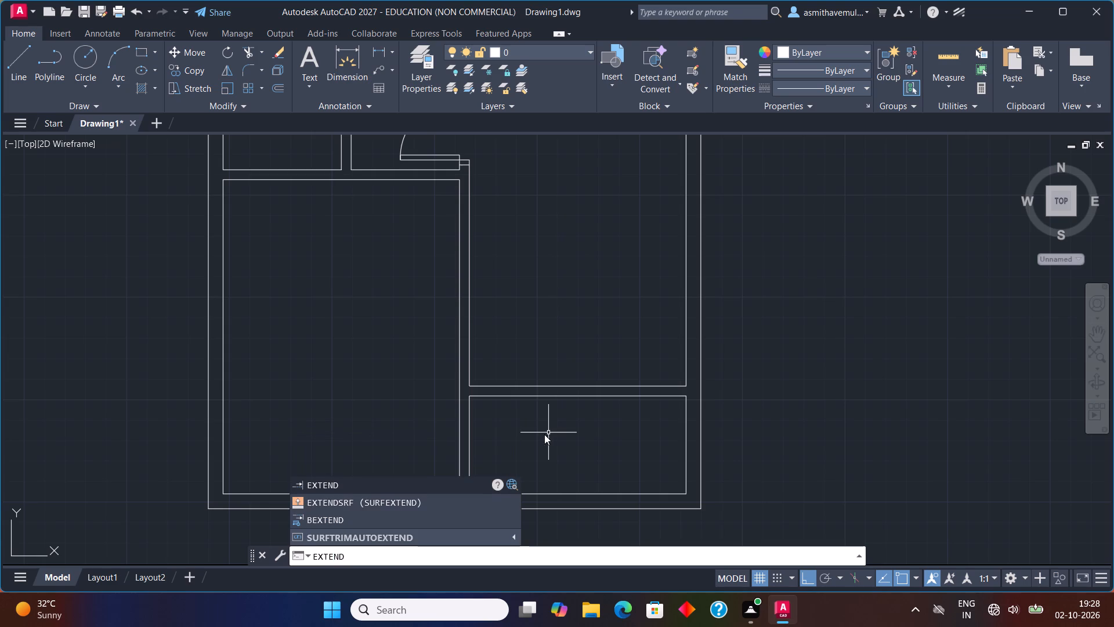
pyautogui.click(443, 482)
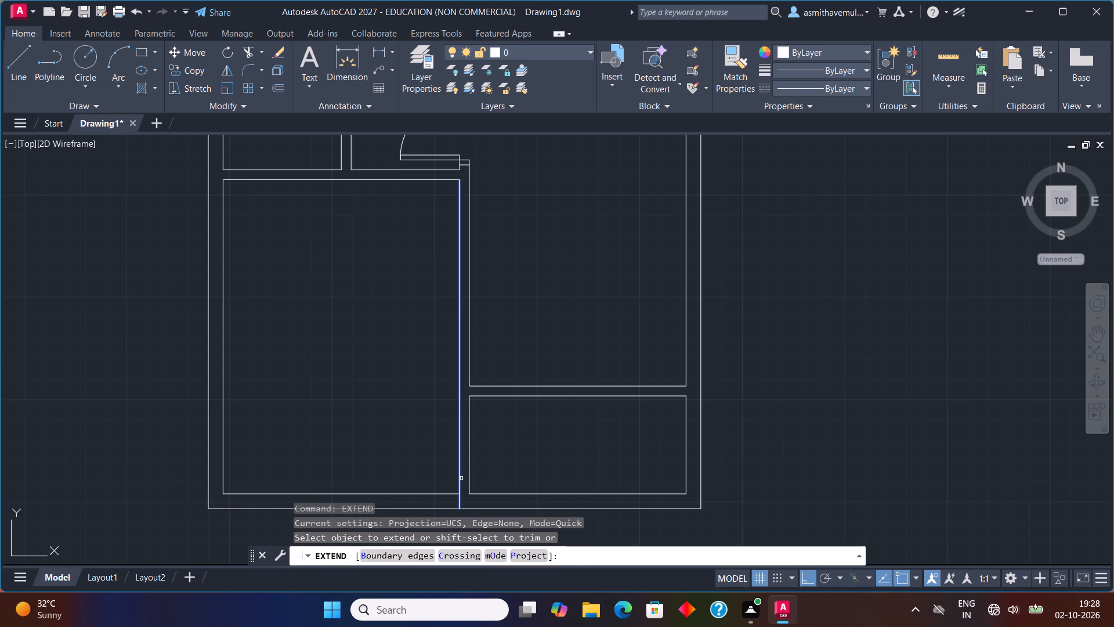
pyautogui.click(461, 480)
pyautogui.click(222, 481)
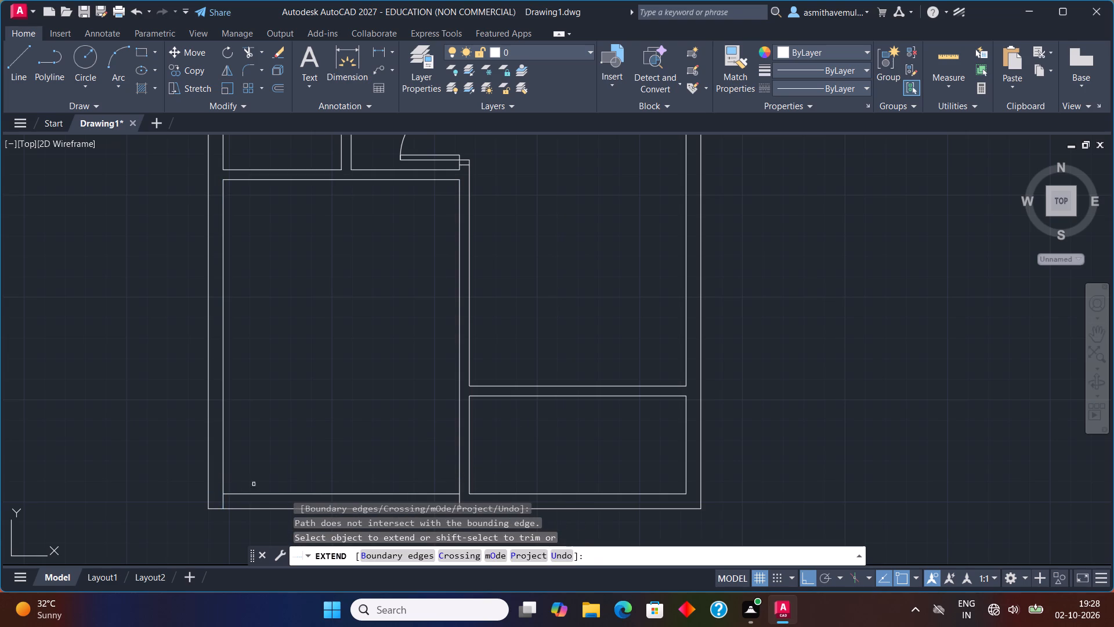
pyautogui.press('Escape')
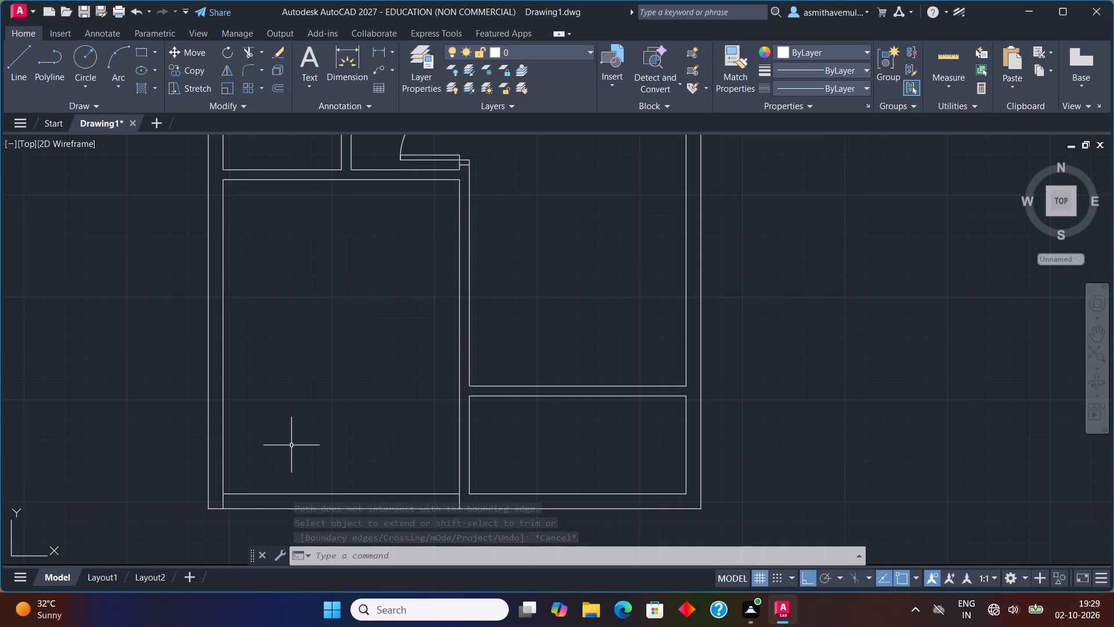
# Trim away the inner and outer bottom wall lines between the lower-left room's side walls to open that side.
pyautogui.write('TRIM')
pyautogui.press('Return')
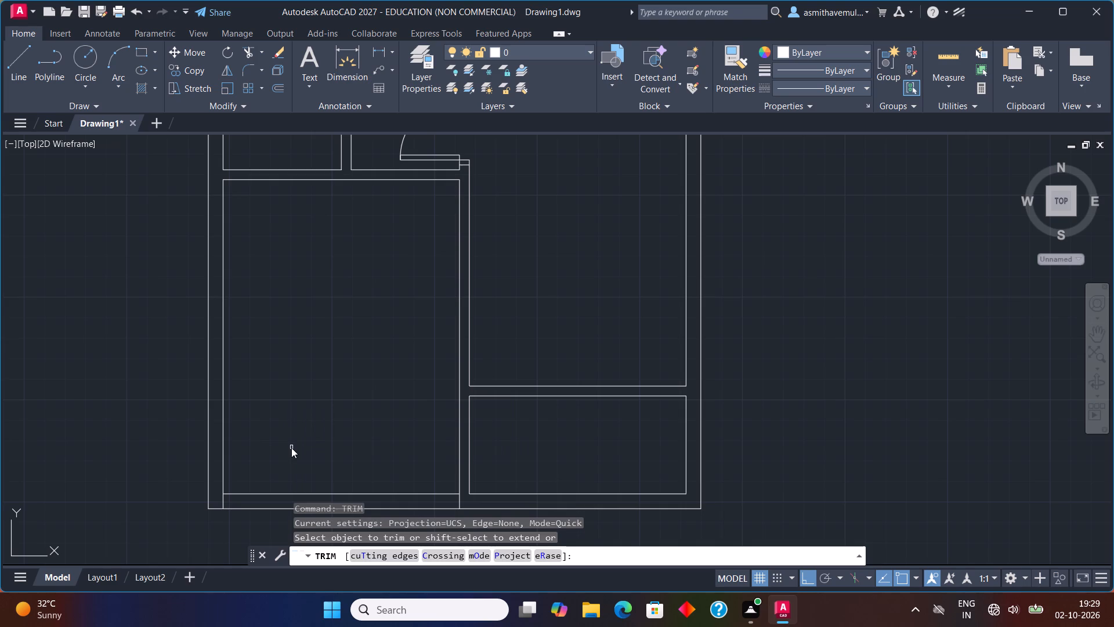
pyautogui.click(299, 496)
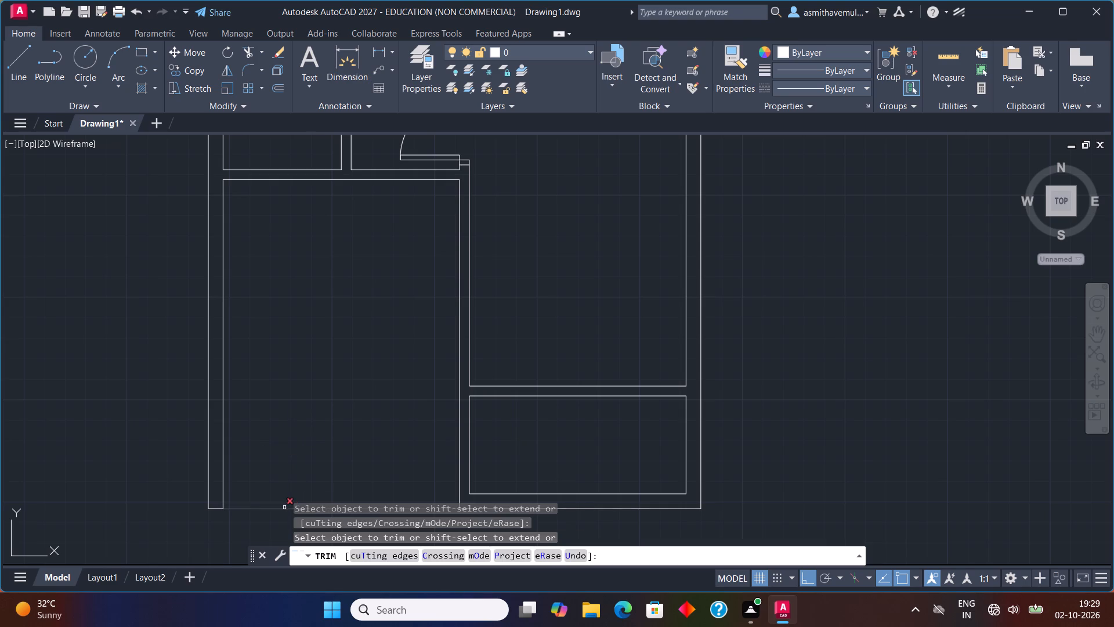
pyautogui.click(278, 511)
pyautogui.scroll(-1, 512, 448)
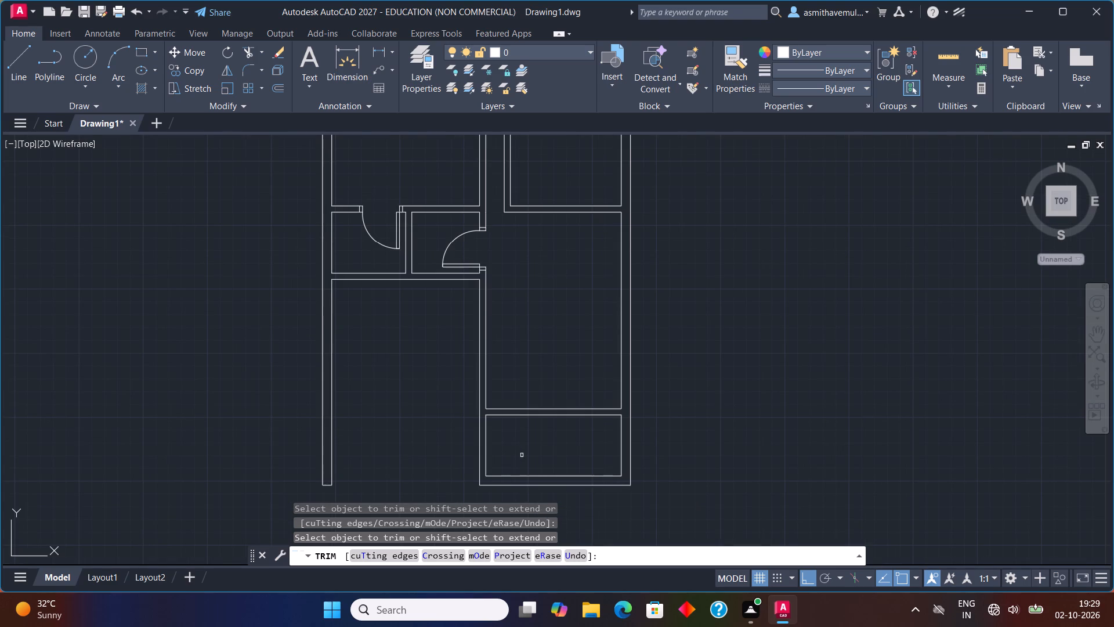
pyautogui.press('Escape')
# Draw a line across the wall above the small lower-right room, starting 3" right of the upper room's lower-left inner corner.
pyautogui.scroll(1, 530, 456)
pyautogui.moveTo(545, 431); pyautogui.dragTo(582, 402, button='middle')
pyautogui.press('l')
pyautogui.press('Return')
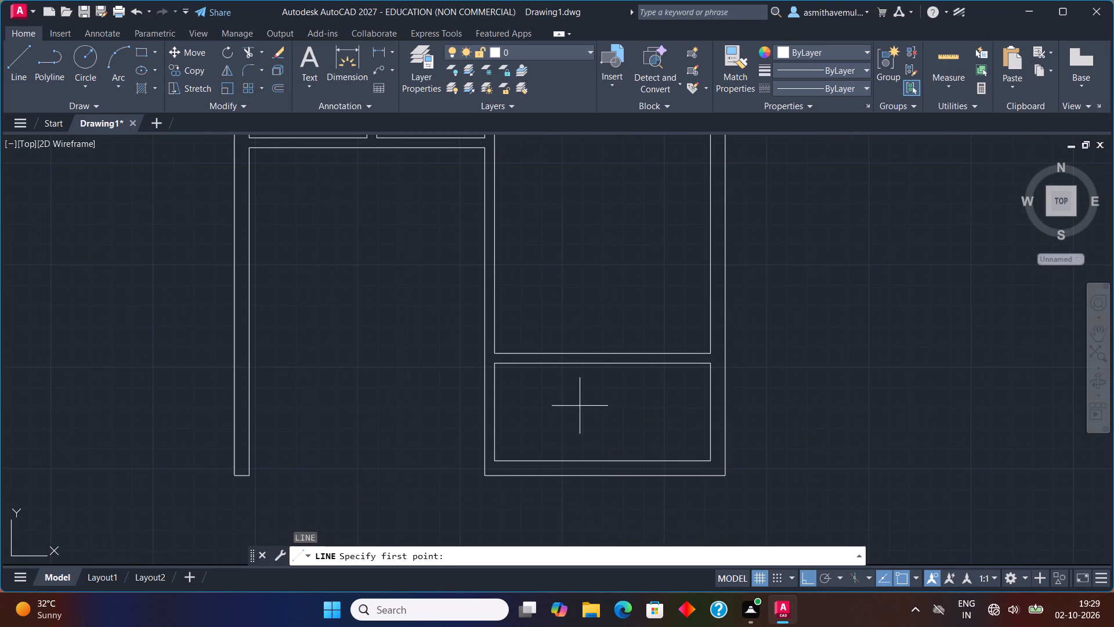
pyautogui.write('FROM')
pyautogui.press('Return')
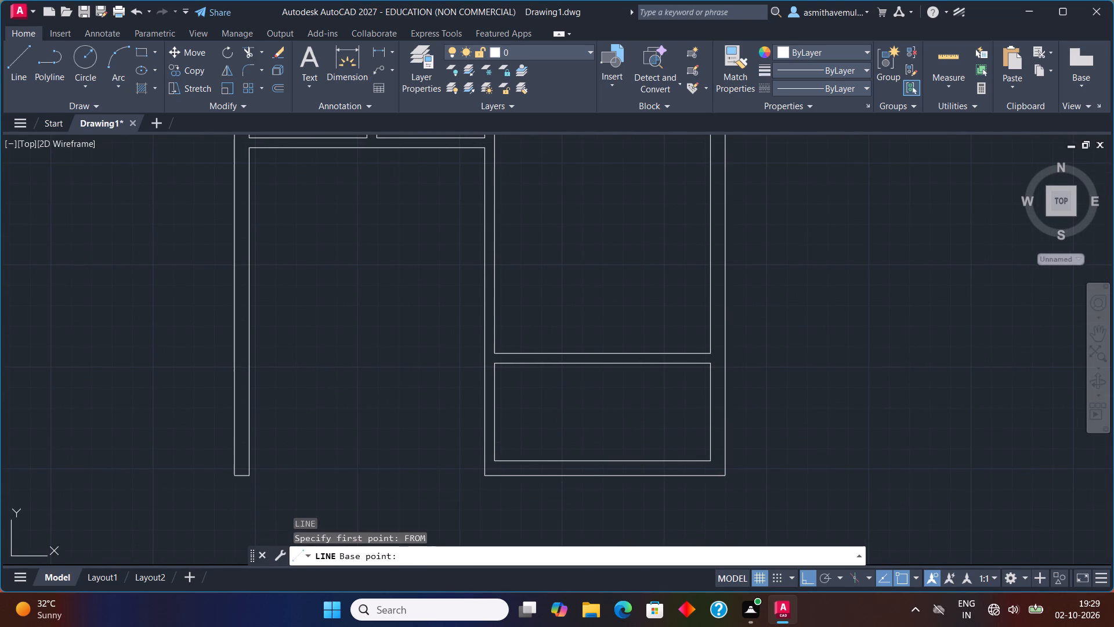
pyautogui.click(497, 350)
pyautogui.hotkey('shift', '@')
pyautogui.press('3')
pyautogui.write('",0')
pyautogui.press('Return')
pyautogui.scroll(2, 466, 407)
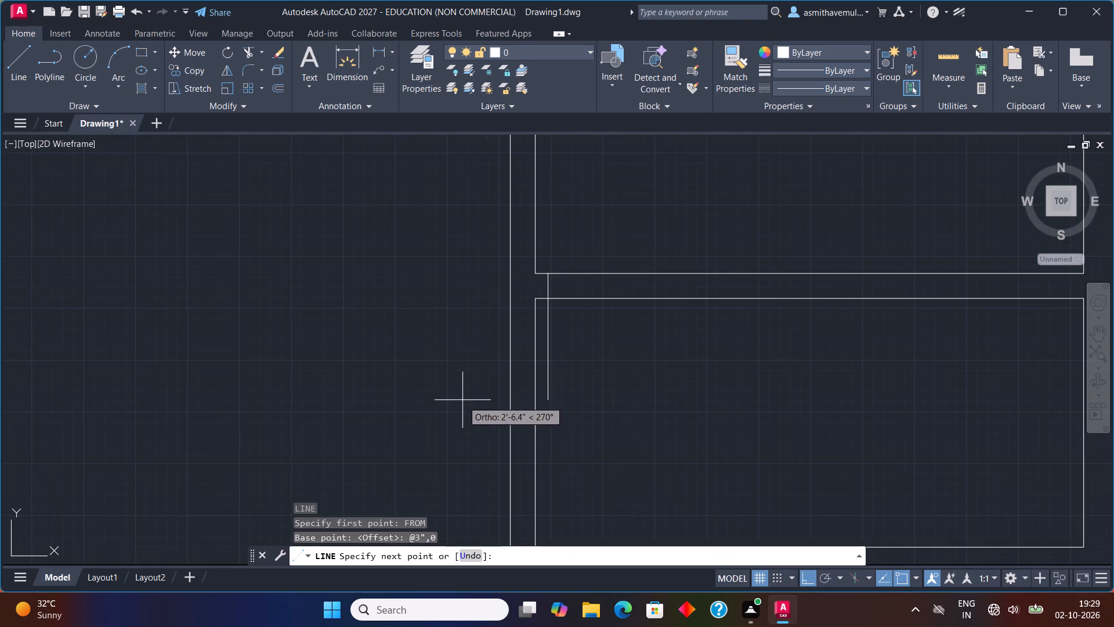
pyautogui.click(547, 301)
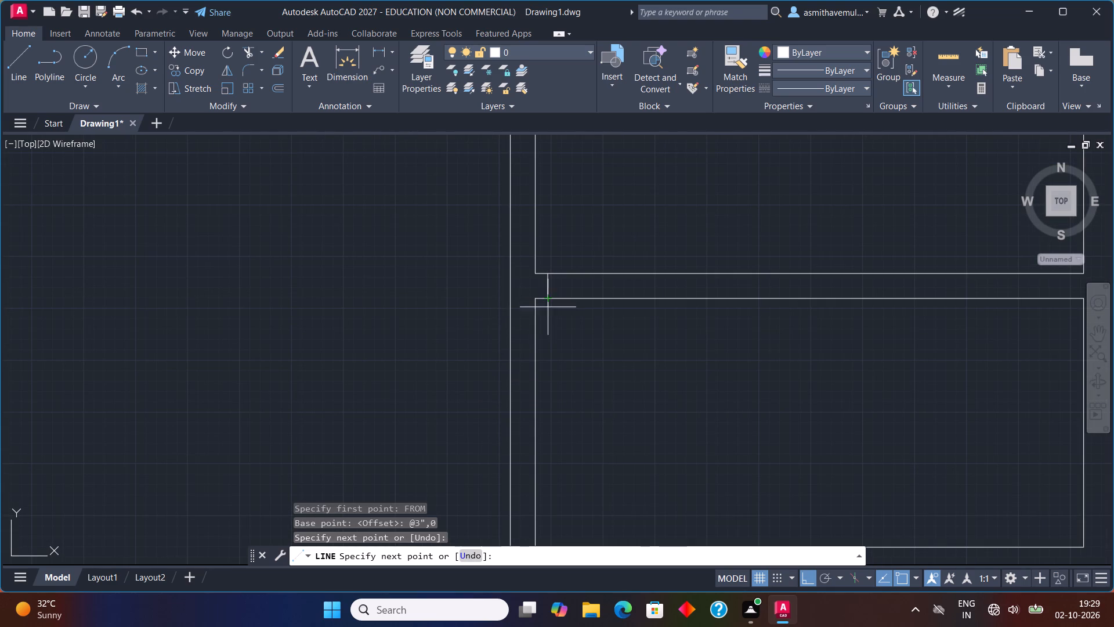
pyautogui.press('Escape')
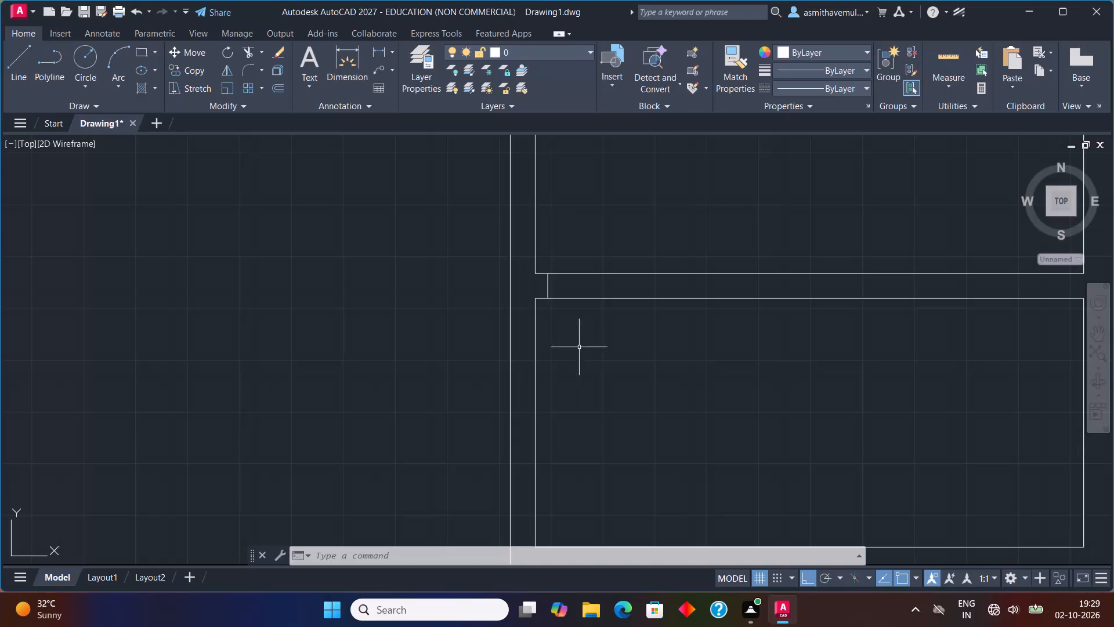
# Offset the short line across the wall 3" to the right to form the left door frame.
pyautogui.moveTo(572, 323); pyautogui.dragTo(504, 355, button='middle')
pyautogui.scroll(1, 505, 353)
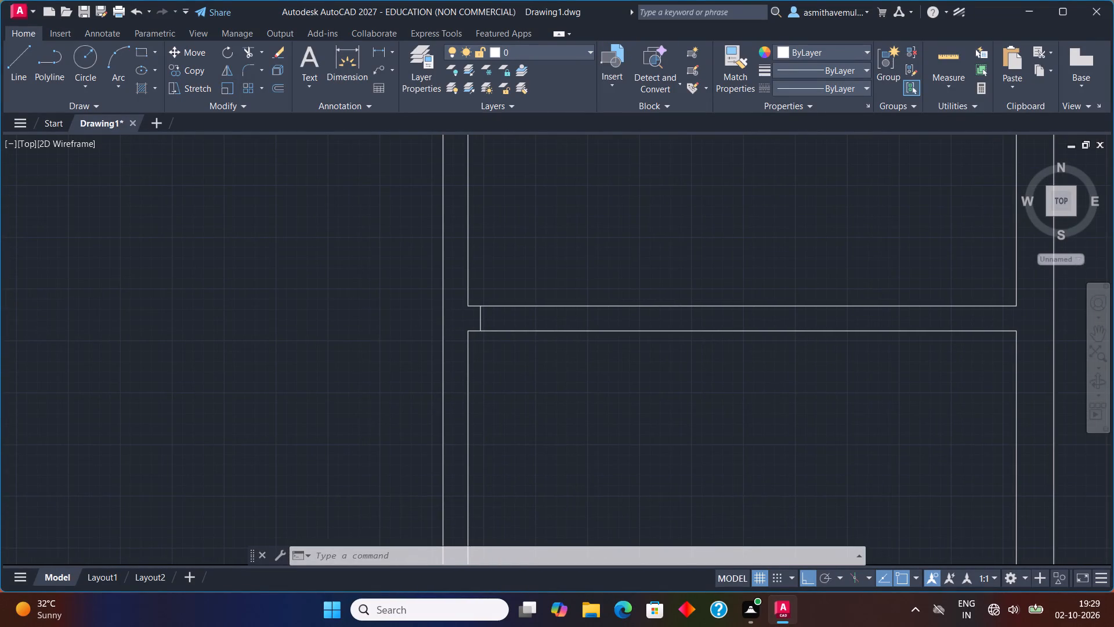
pyautogui.moveTo(510, 352); pyautogui.dragTo(436, 401, button='middle')
pyautogui.press('o')
pyautogui.press('Return')
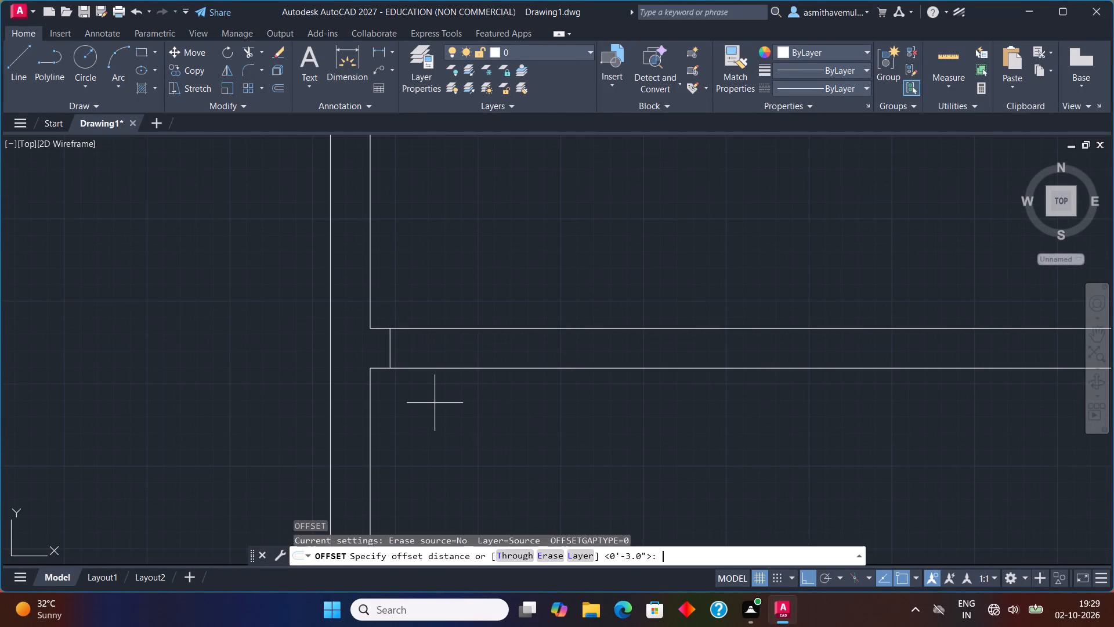
pyautogui.press('3')
pyautogui.hotkey('shift', '"')
pyautogui.press('Return')
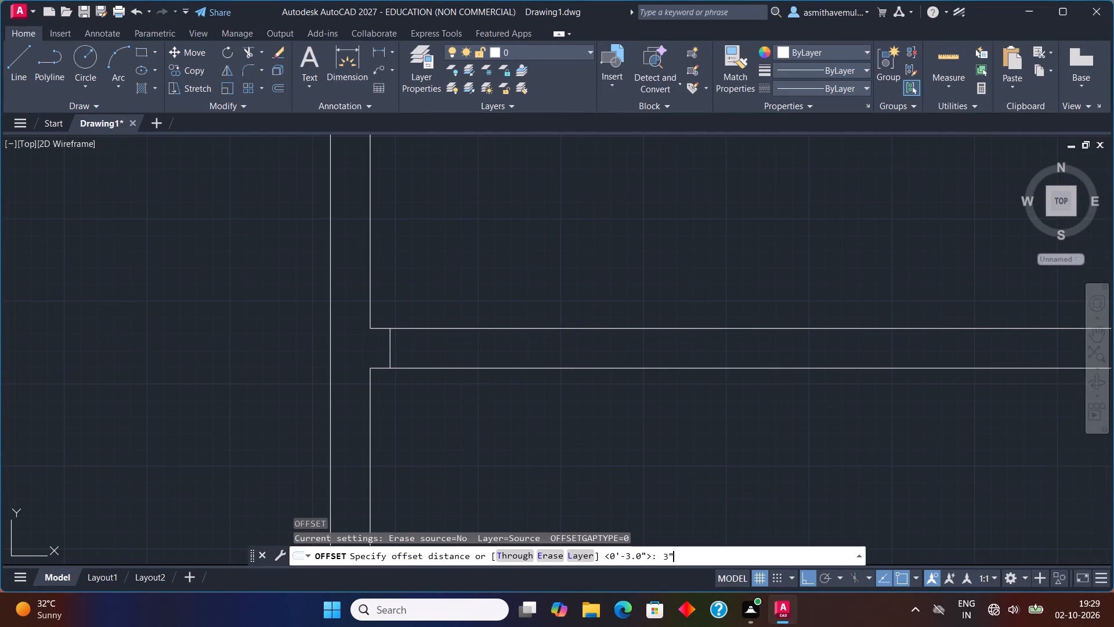
pyautogui.click(389, 354)
pyautogui.click(460, 354)
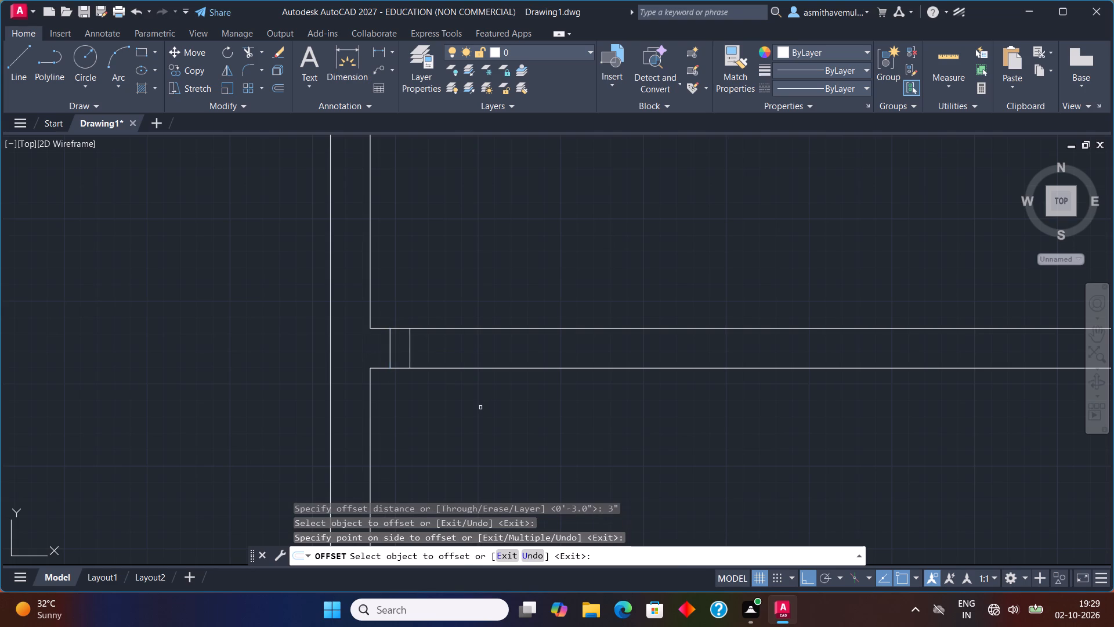
pyautogui.press('Escape')
# Offset the left frame's right line 3' to the right to mark the door opening.
pyautogui.press('o')
pyautogui.press('Return')
pyautogui.write("3'")
pyautogui.press('Return')
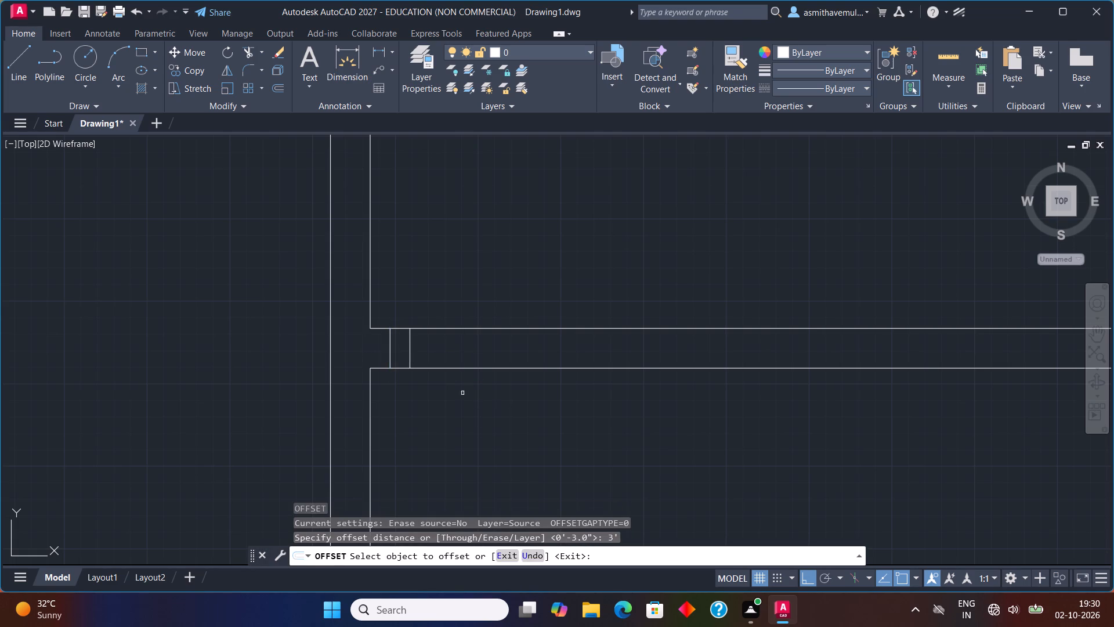
pyautogui.click(412, 357)
pyautogui.click(513, 361)
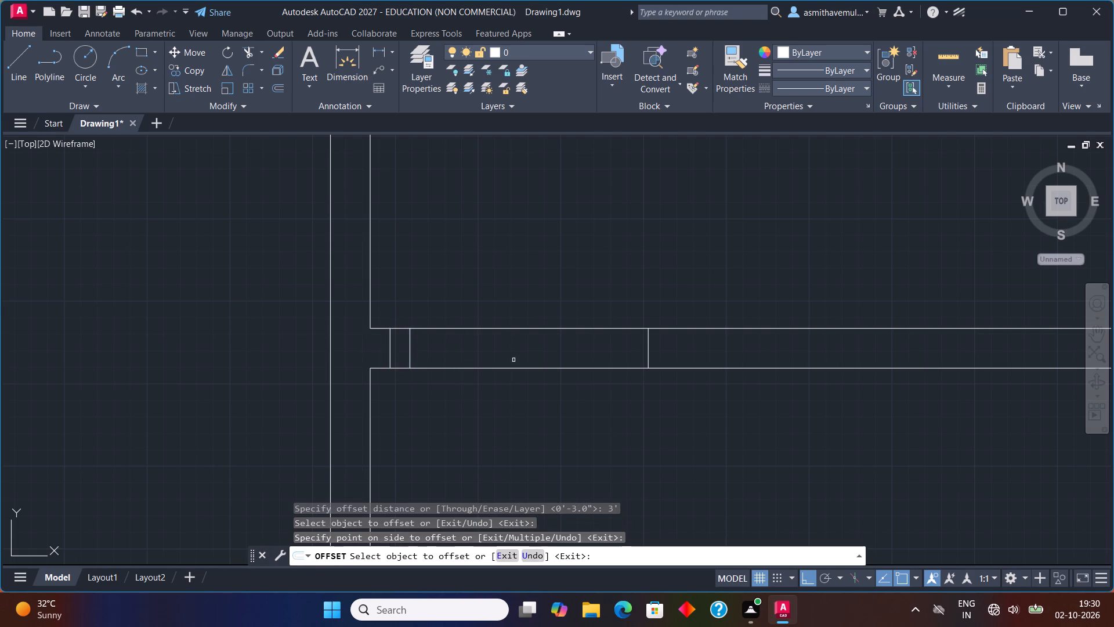
pyautogui.press('Escape')
# Offset the line at the opening's right end by 3" to form the right door frame.
pyautogui.press('o')
pyautogui.press('Return')
pyautogui.press('3')
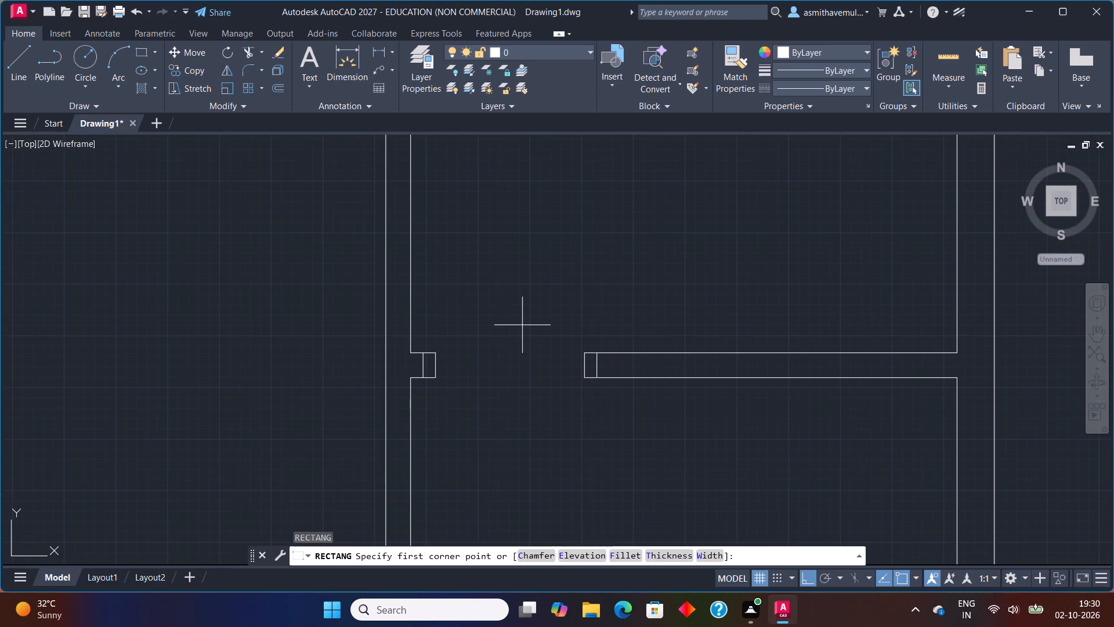
# Draw a 3" by 3' rectangular door leaf extending up into the room from the left frame's upper-right corner.
pyautogui.scroll(2, 493, 345)
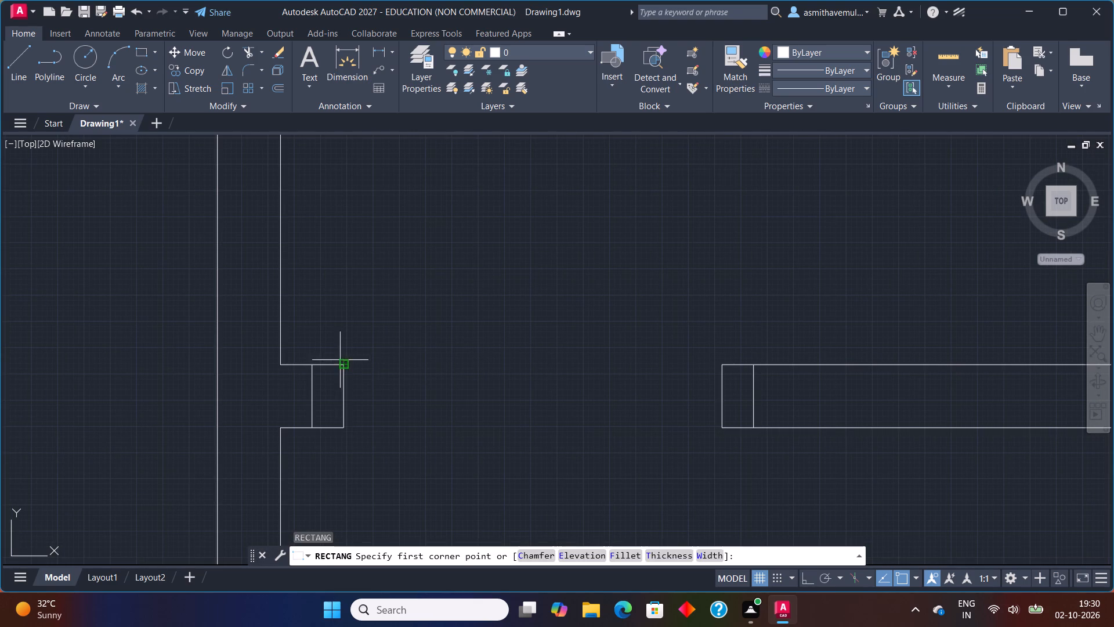
pyautogui.click(341, 363)
pyautogui.scroll(-2, 380, 255)
pyautogui.moveTo(380, 254); pyautogui.dragTo(371, 300, button='middle')
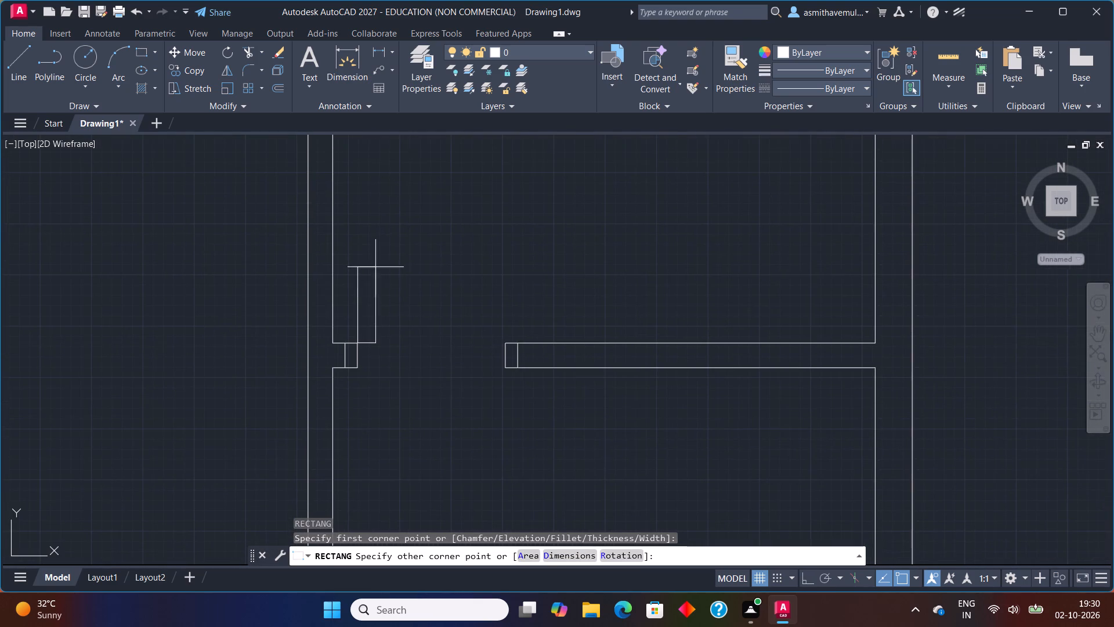
pyautogui.press('d')
pyautogui.press('Return')
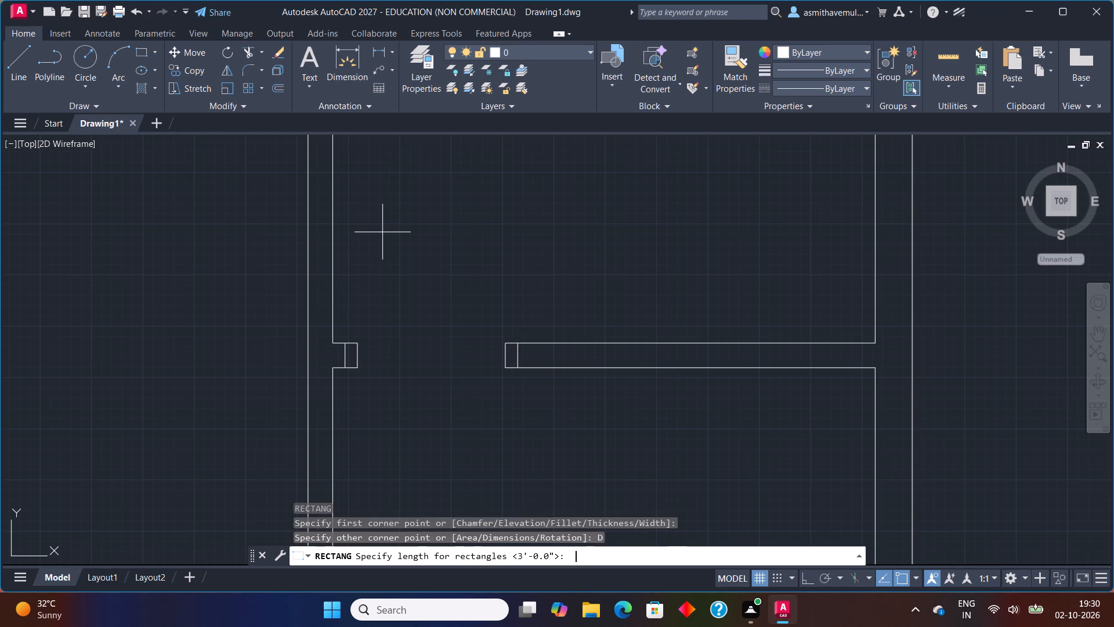
pyautogui.press('3')
pyautogui.hotkey('shift', '"')
pyautogui.press('Return')
pyautogui.press('3')
pyautogui.press("'")
pyautogui.press('Return')
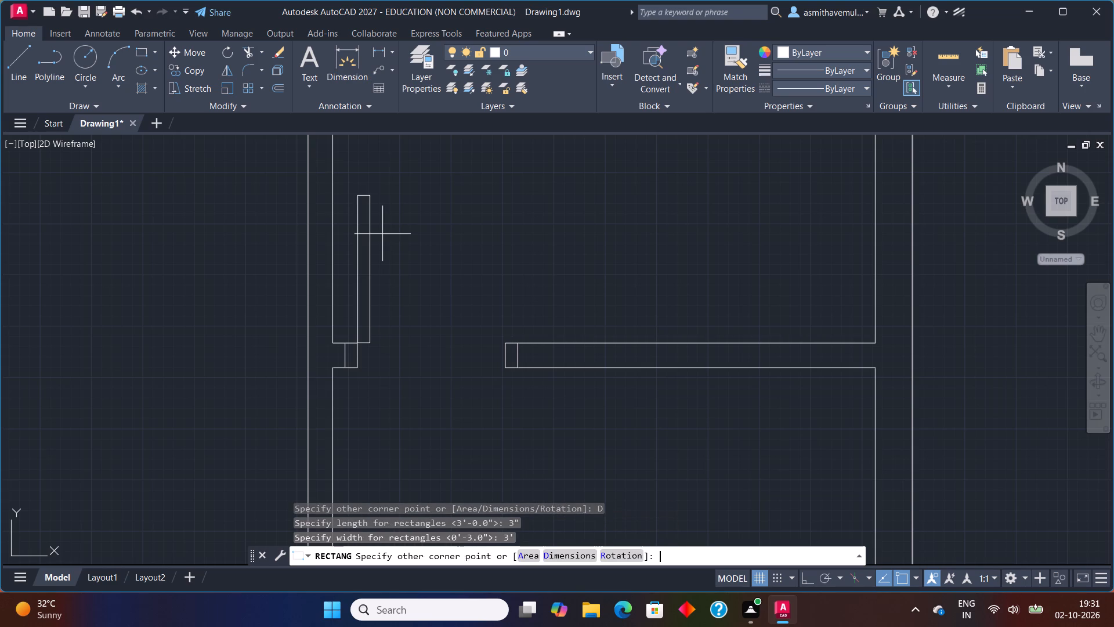
pyautogui.click(382, 238)
# Draw the door swing arc from the leaf's top-left corner through its top-right corner to the right frame's upper-left corner.
pyautogui.write('ARC')
pyautogui.press('Return')
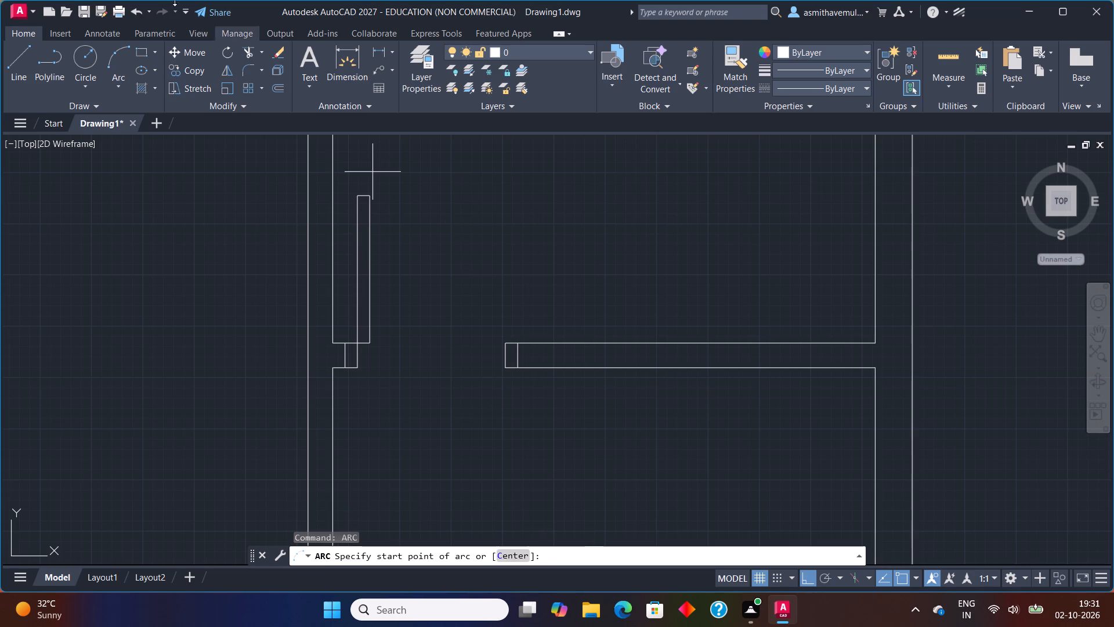
pyautogui.moveTo(315, 178); pyautogui.dragTo(312, 235, button='middle')
pyautogui.scroll(1, 321, 273)
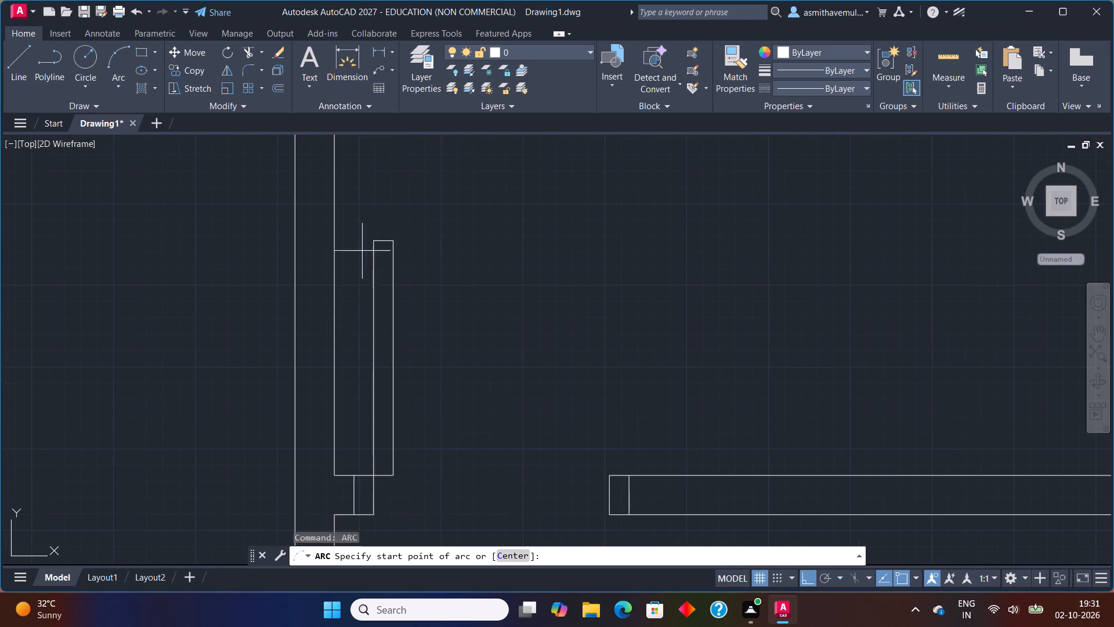
pyautogui.click(374, 242)
pyautogui.click(392, 240)
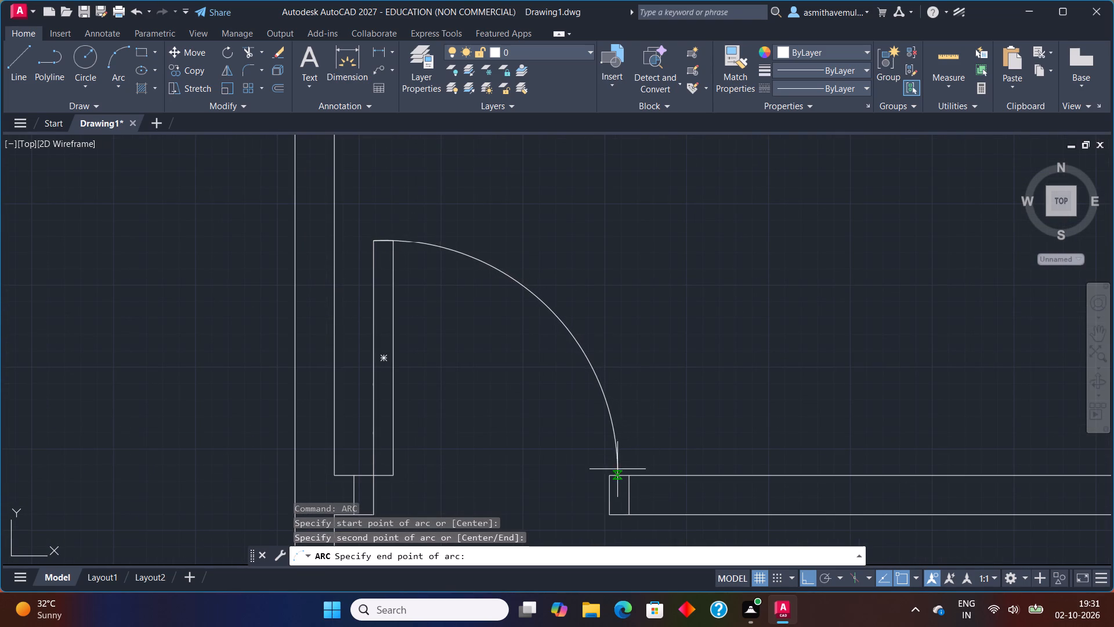
pyautogui.click(612, 475)
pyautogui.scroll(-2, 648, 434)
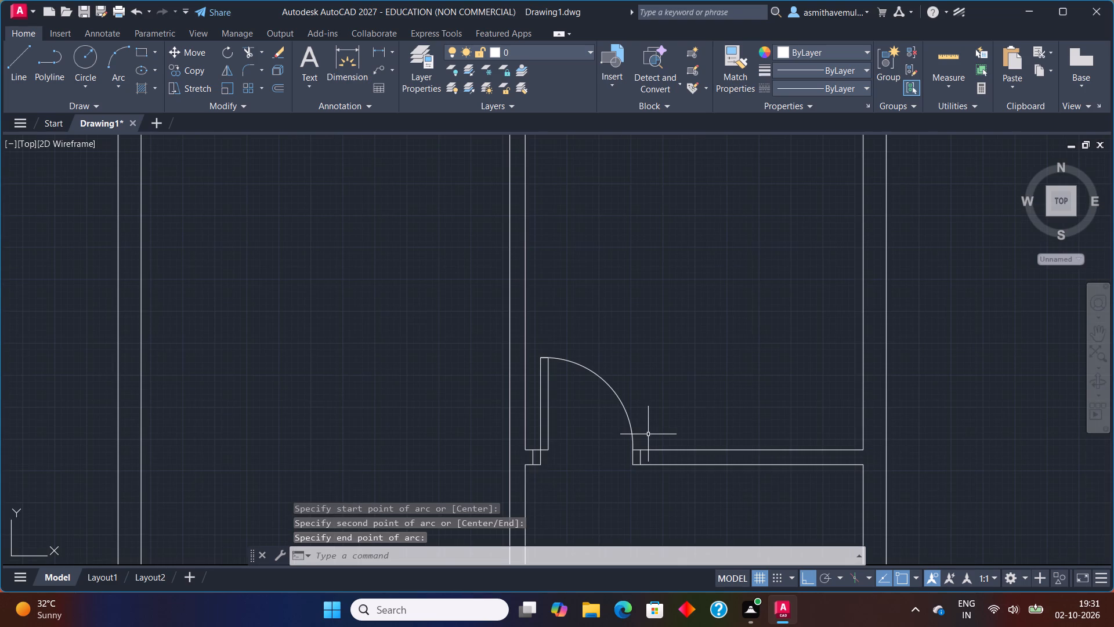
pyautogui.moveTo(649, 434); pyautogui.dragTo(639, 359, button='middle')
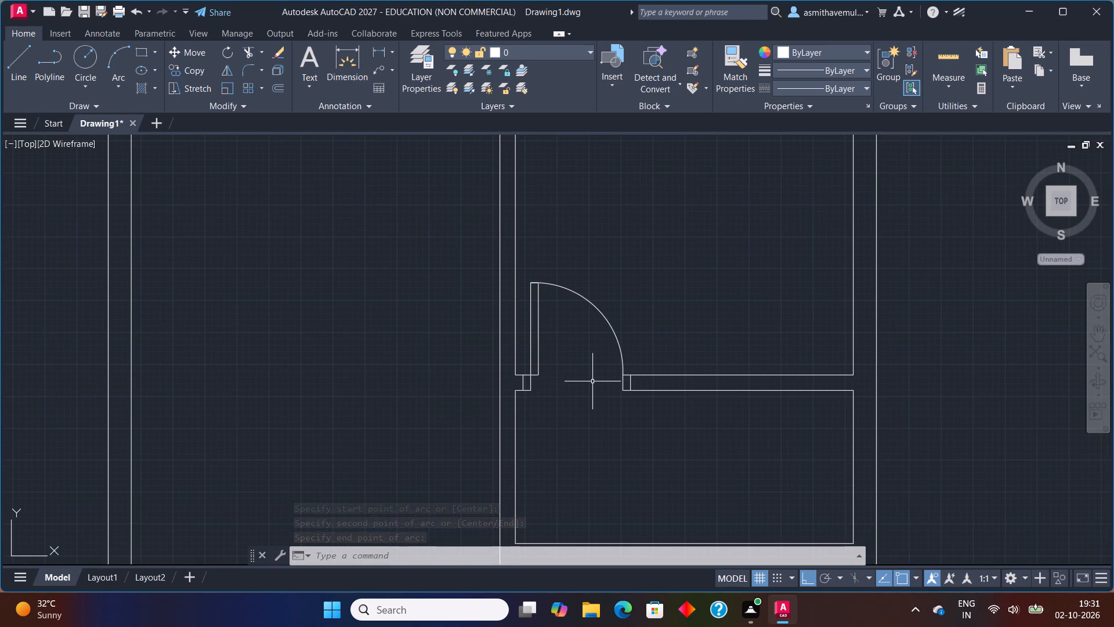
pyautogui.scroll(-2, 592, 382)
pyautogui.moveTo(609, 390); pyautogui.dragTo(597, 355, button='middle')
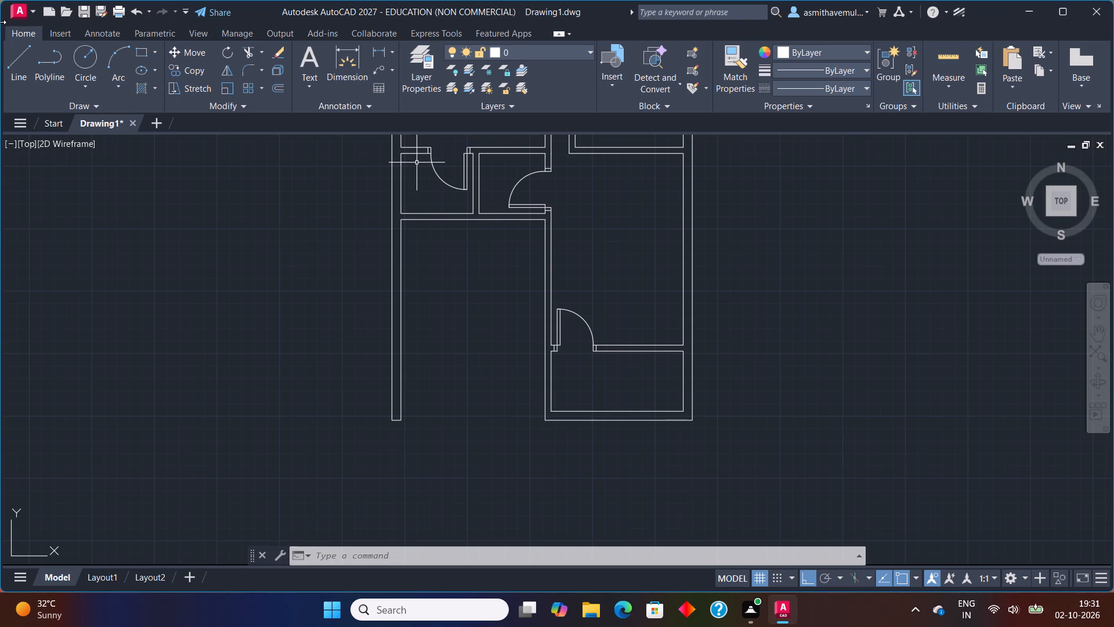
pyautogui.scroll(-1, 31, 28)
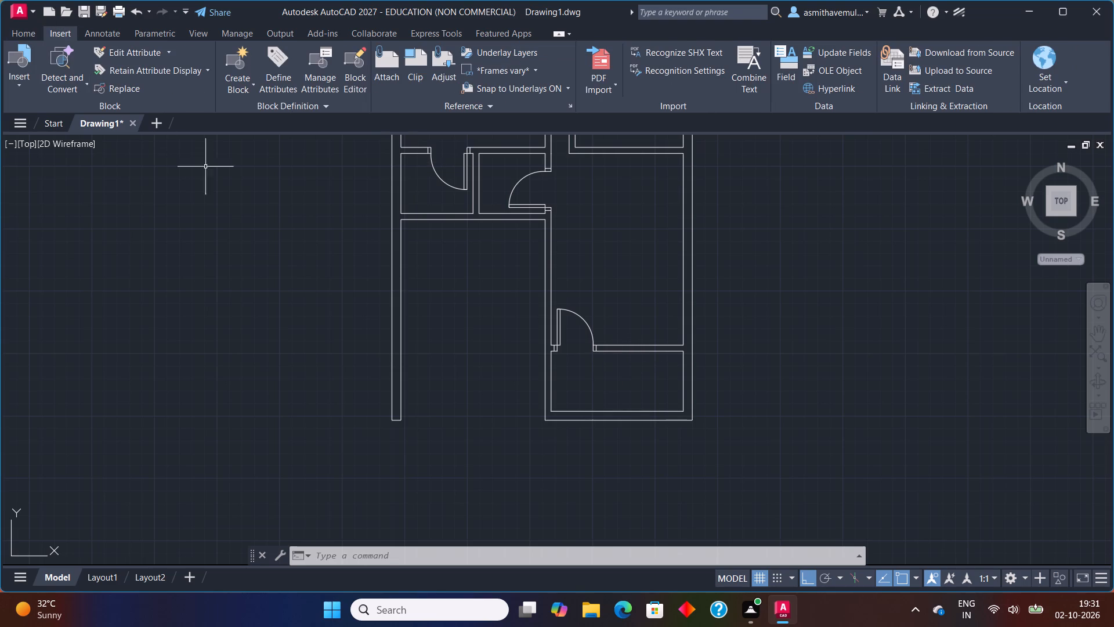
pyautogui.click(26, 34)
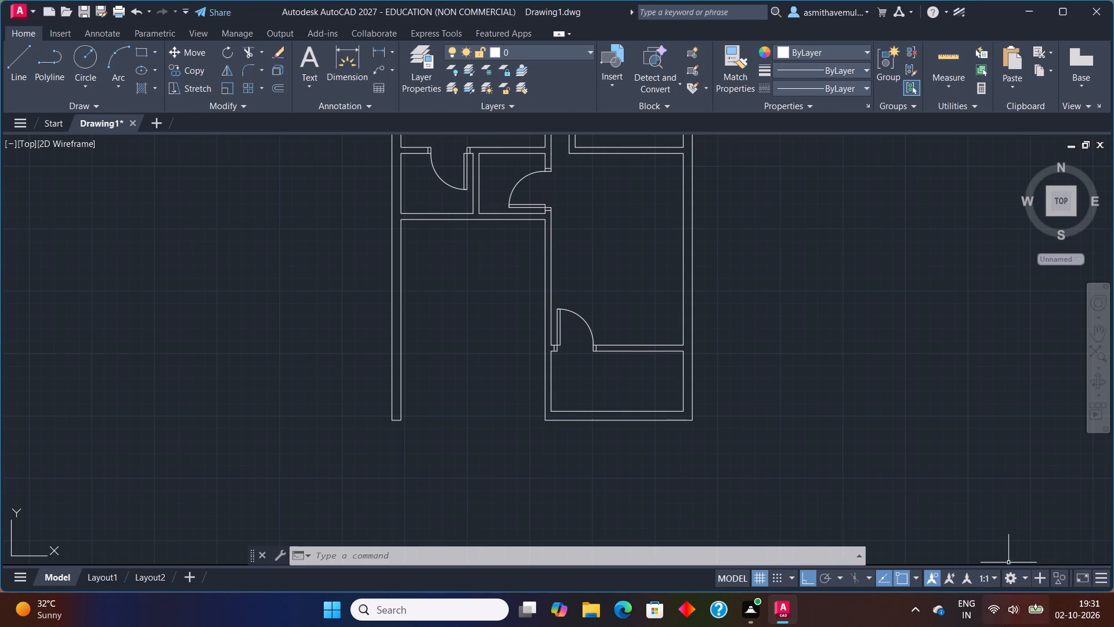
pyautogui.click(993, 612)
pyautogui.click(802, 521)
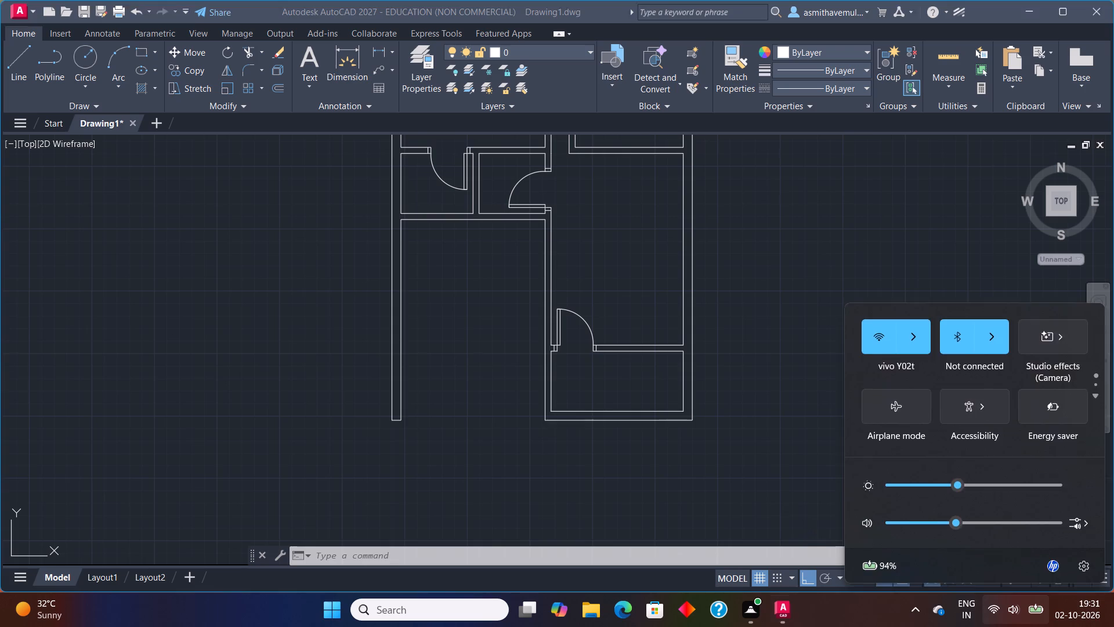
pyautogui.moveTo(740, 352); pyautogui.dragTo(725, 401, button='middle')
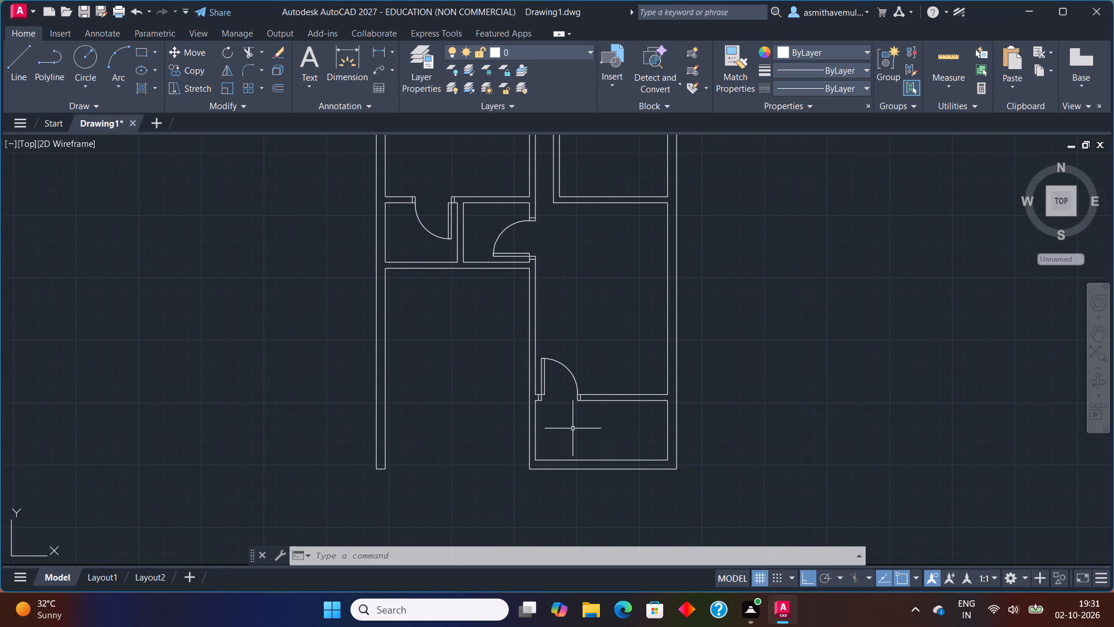
# Delete the outer line of the right door frame, keeping the line where the swing arc ends.
pyautogui.scroll(3, 581, 420)
pyautogui.click(572, 348)
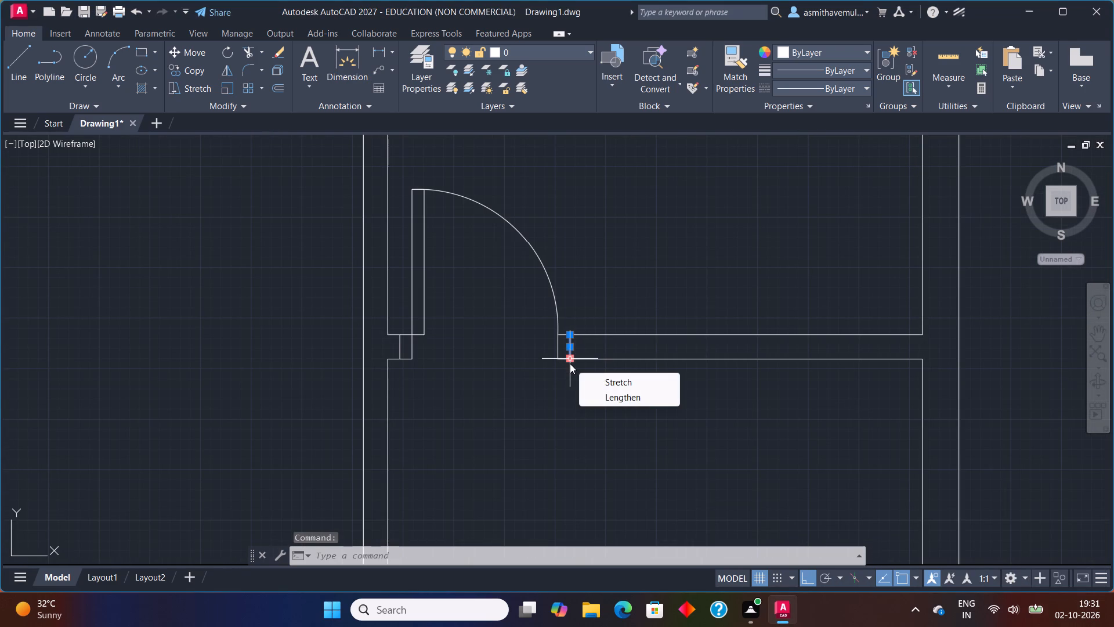
pyautogui.press('Delete')
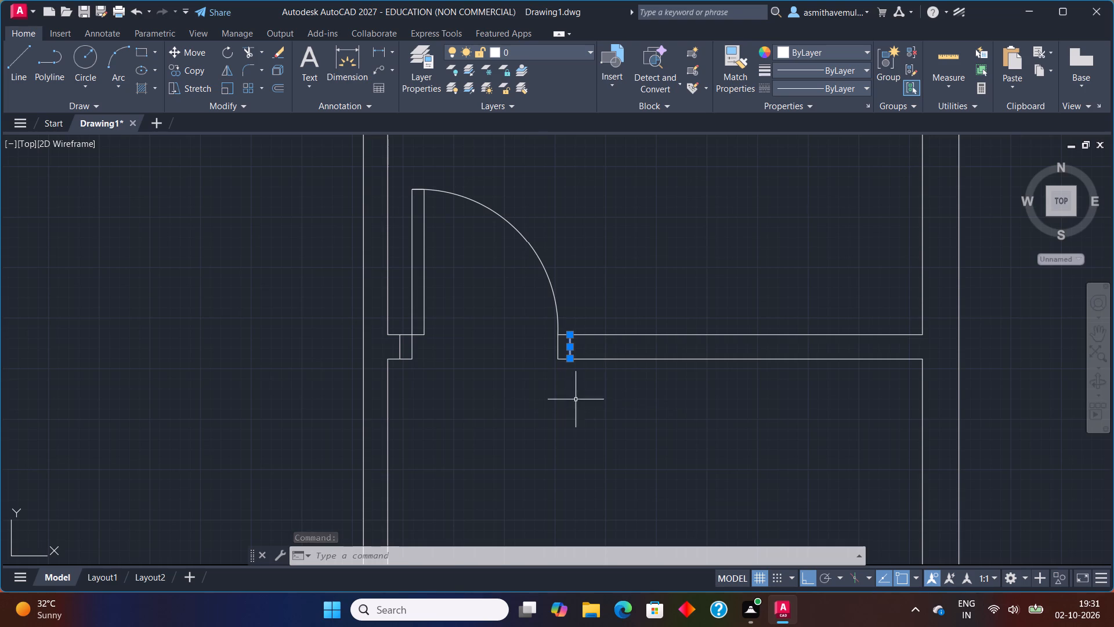
pyautogui.press('Delete')
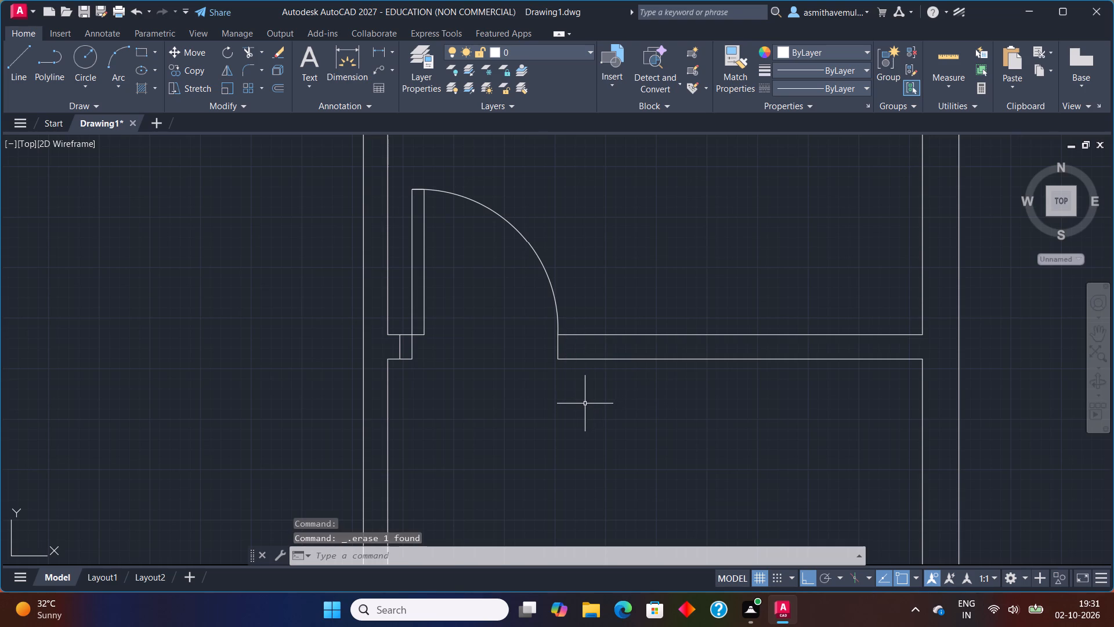
# Offset the short line at the swing arc's end 3' to the right to widen the opening for a second leaf.
pyautogui.press('o')
pyautogui.press('Return')
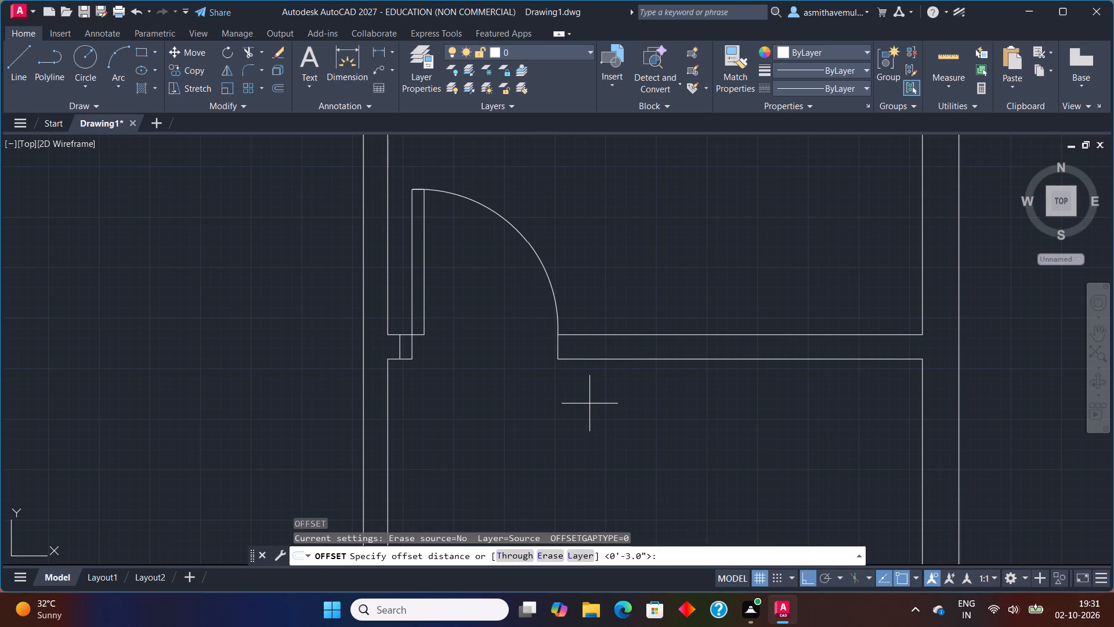
pyautogui.press('3')
pyautogui.press("'")
pyautogui.press('Return')
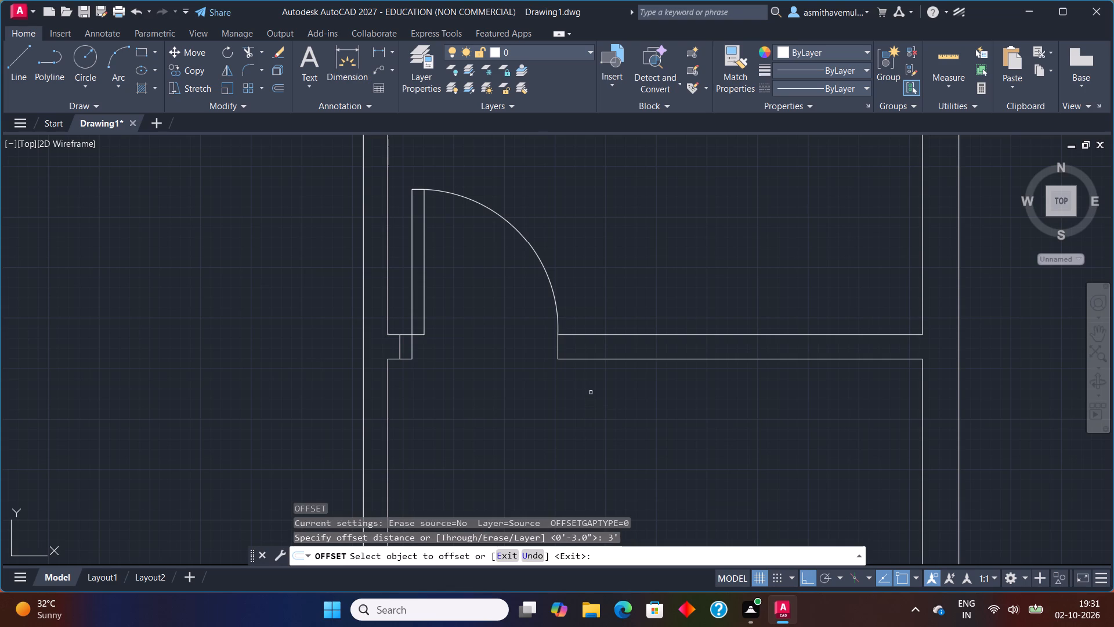
pyautogui.click(558, 349)
pyautogui.click(612, 342)
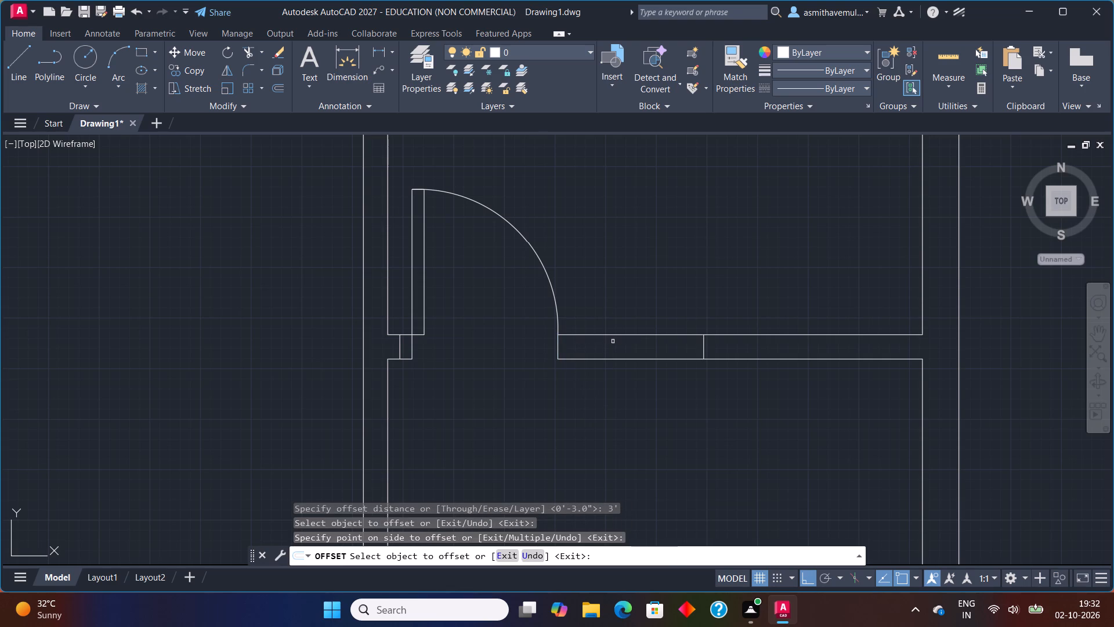
pyautogui.press('Escape')
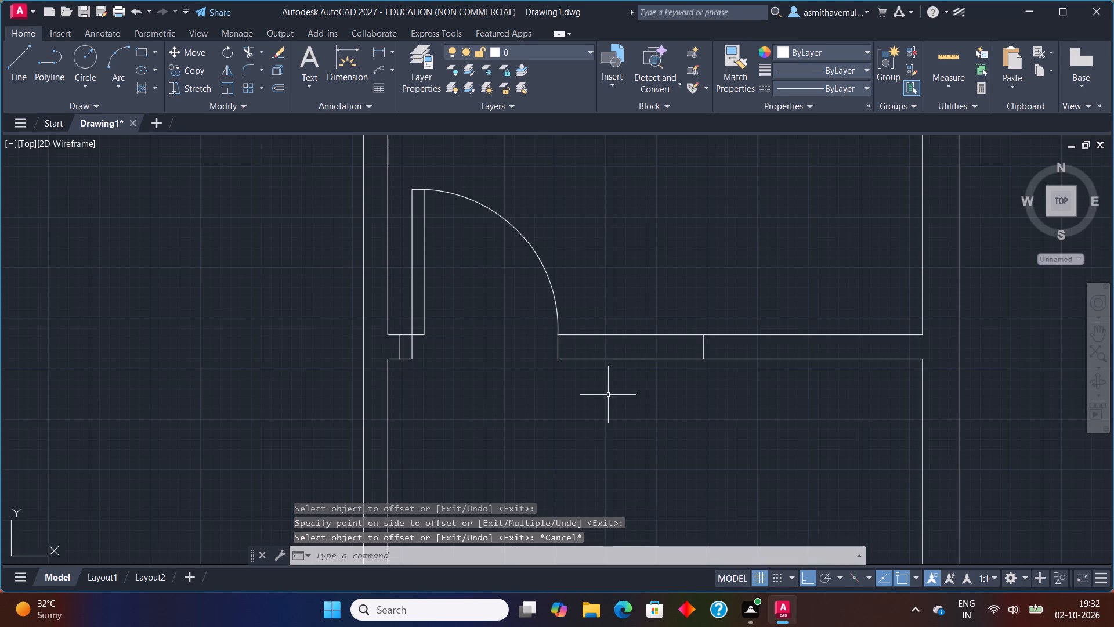
# Offset the new line across the wall 3" to the right to form the right door frame.
pyautogui.press('o')
pyautogui.press('Return')
pyautogui.press('3')
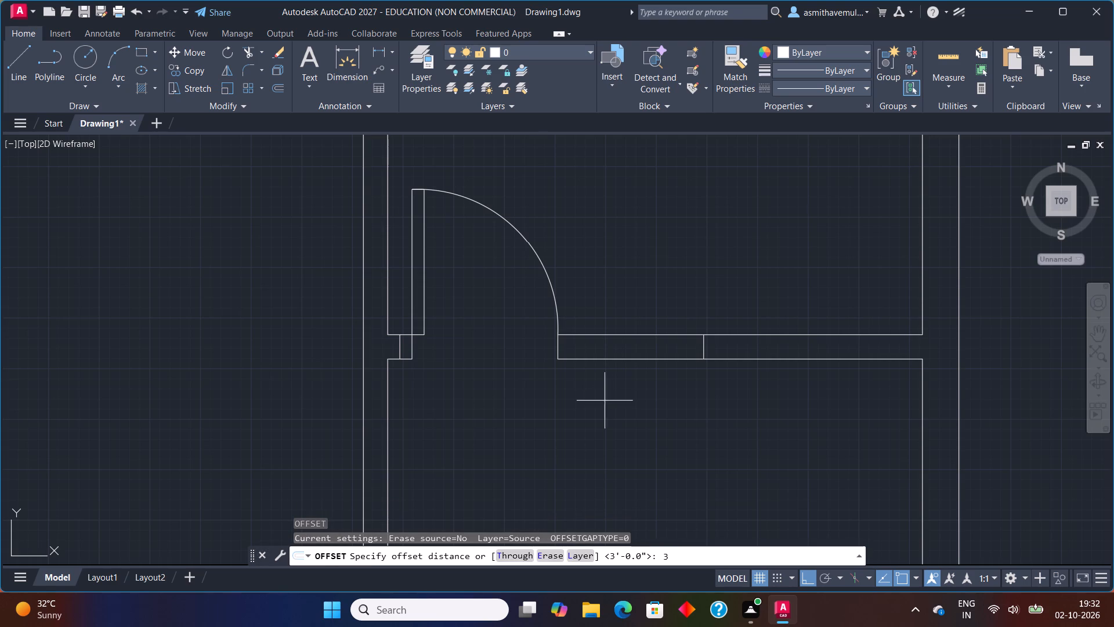
pyautogui.hotkey('shift', '"')
pyautogui.press('Return')
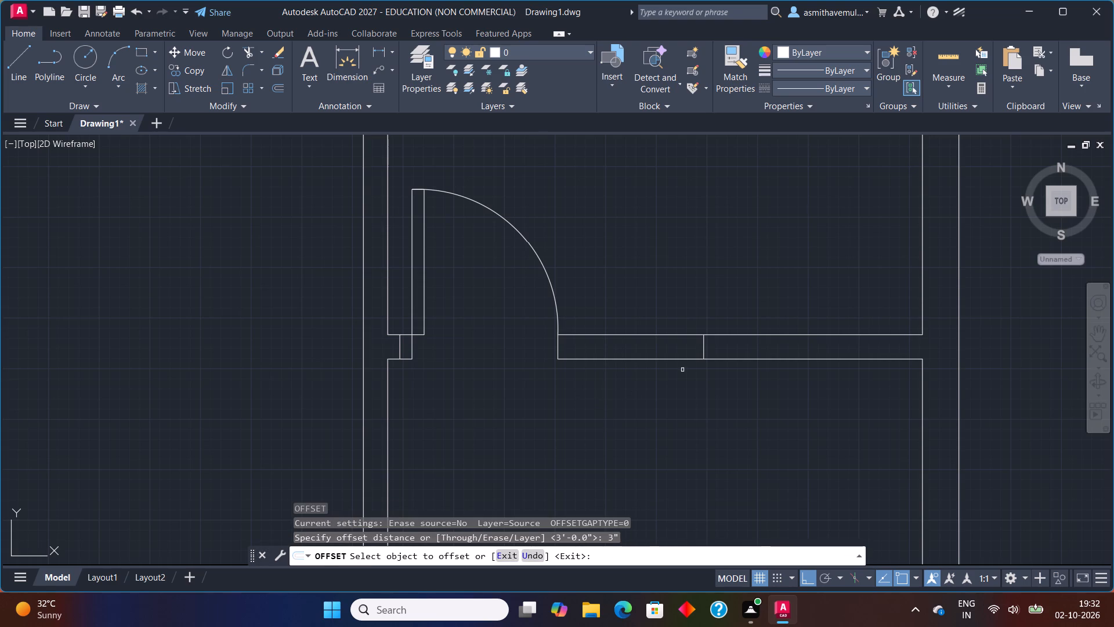
pyautogui.click(701, 349)
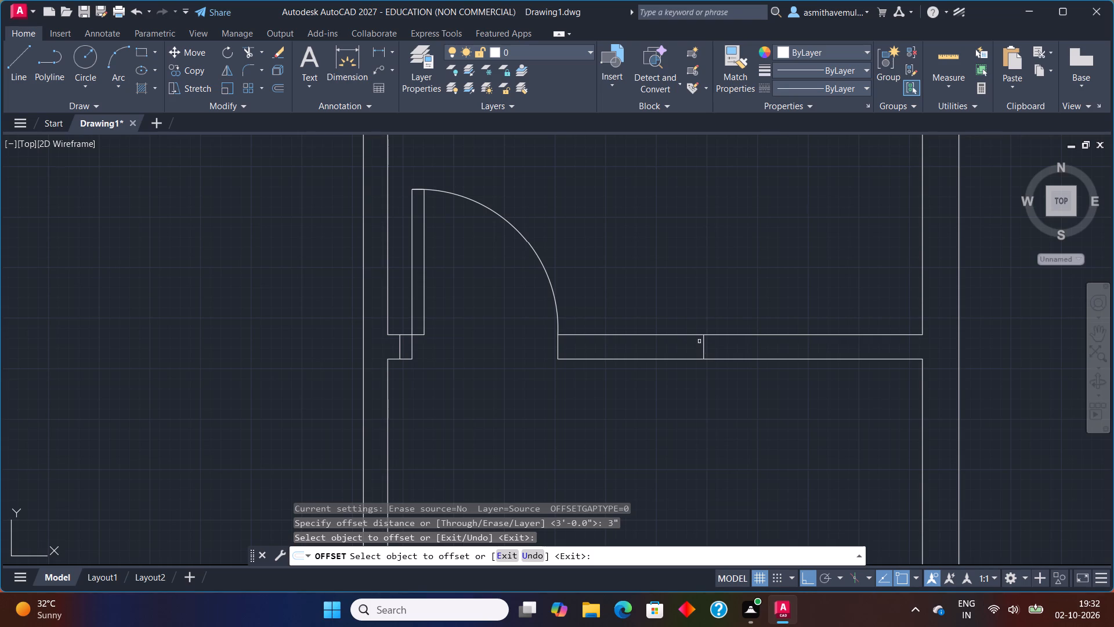
pyautogui.click(703, 344)
pyautogui.click(725, 347)
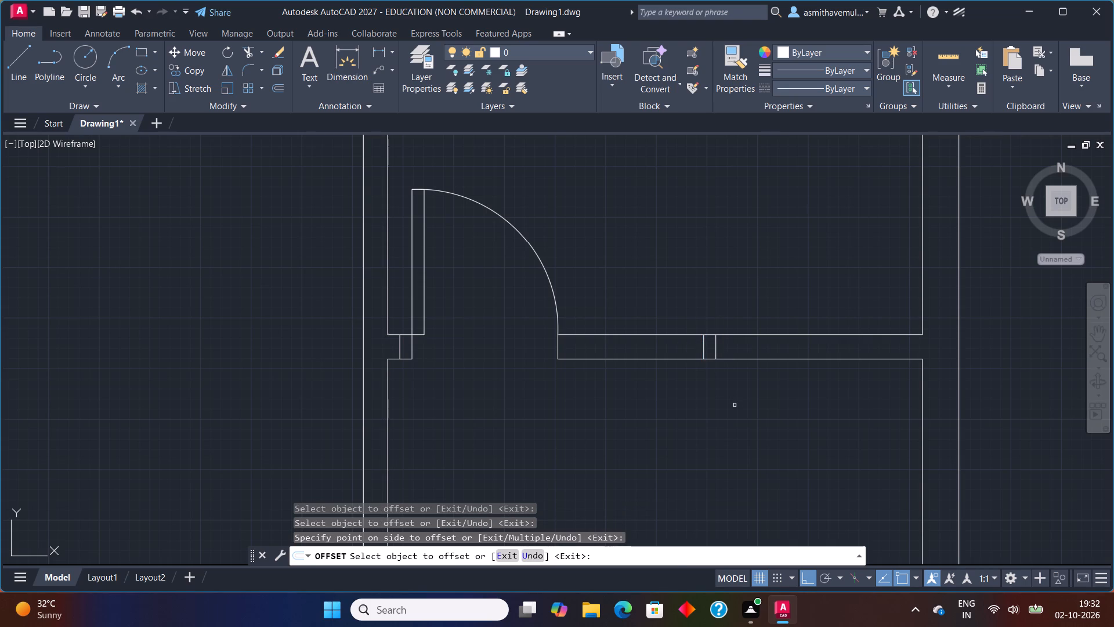
pyautogui.press('Escape')
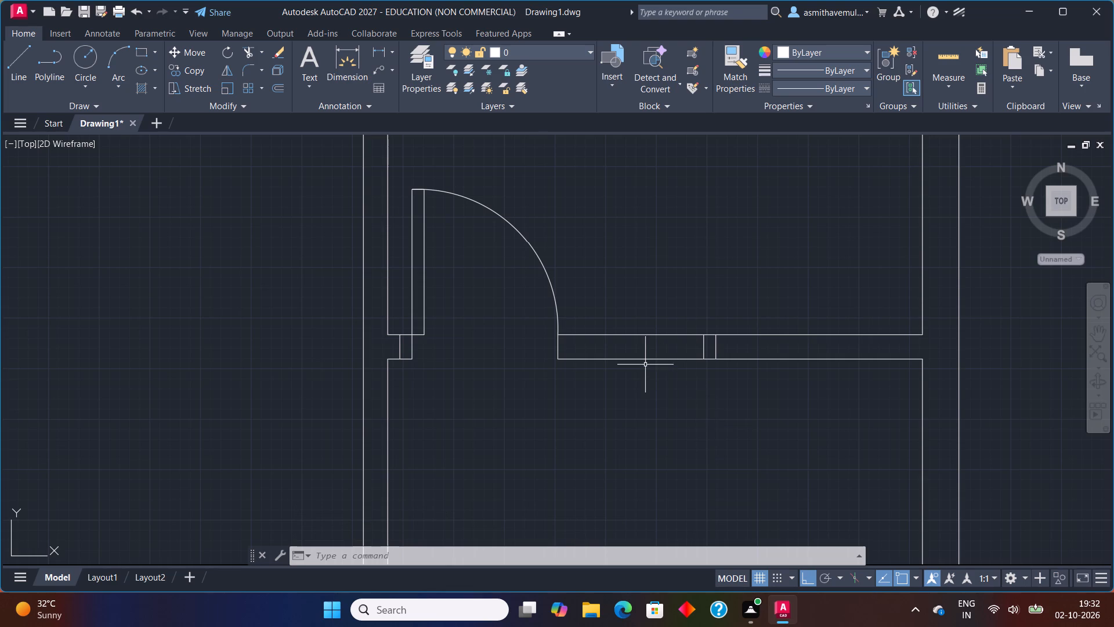
# Trim both wall lines between the swing arc's end and the new right door frame.
pyautogui.write('TRIM')
pyautogui.press('Return')
pyautogui.moveTo(649, 388); pyautogui.dragTo(602, 249)
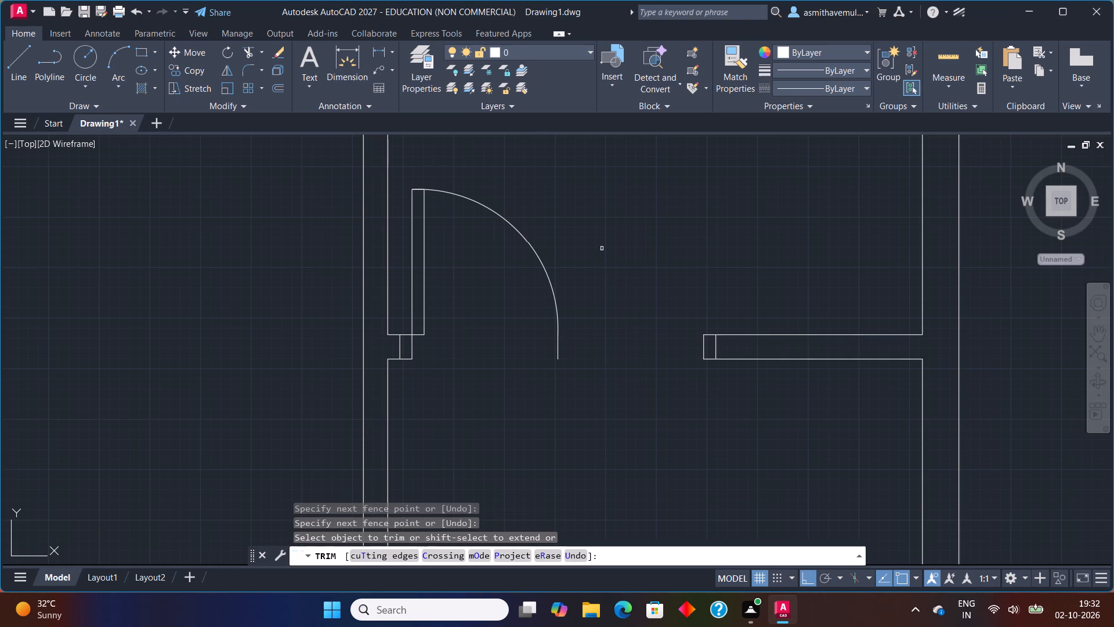
pyautogui.press('Escape')
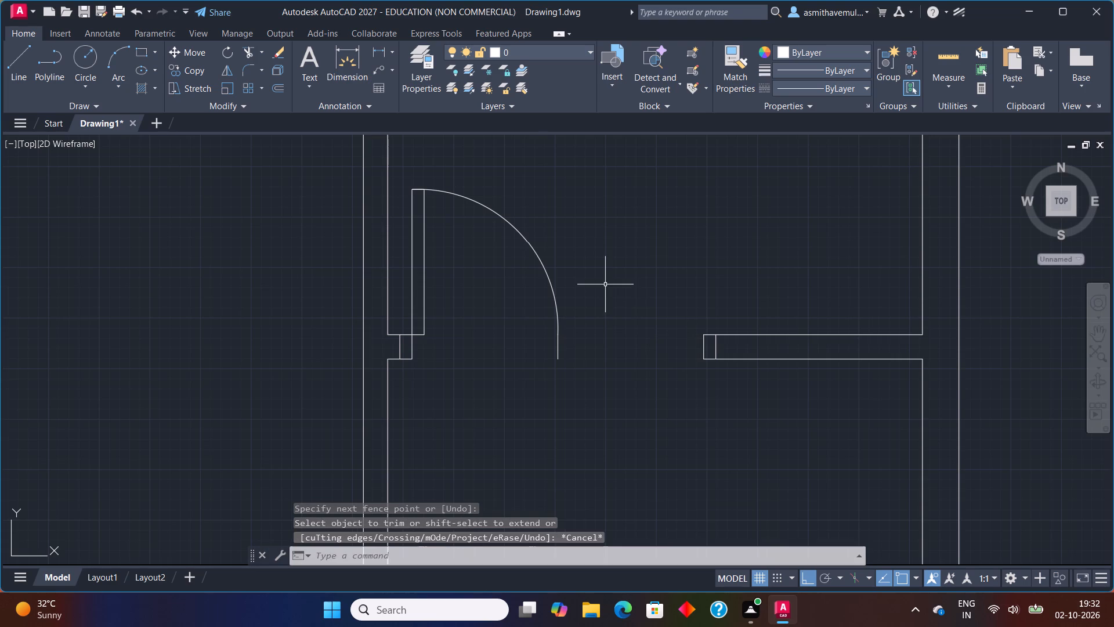
# Draw a 3" by 3' rectangular second door leaf extending up and left from the right frame's upper-left corner.
pyautogui.press('r')
pyautogui.write('EC')
pyautogui.press('Return')
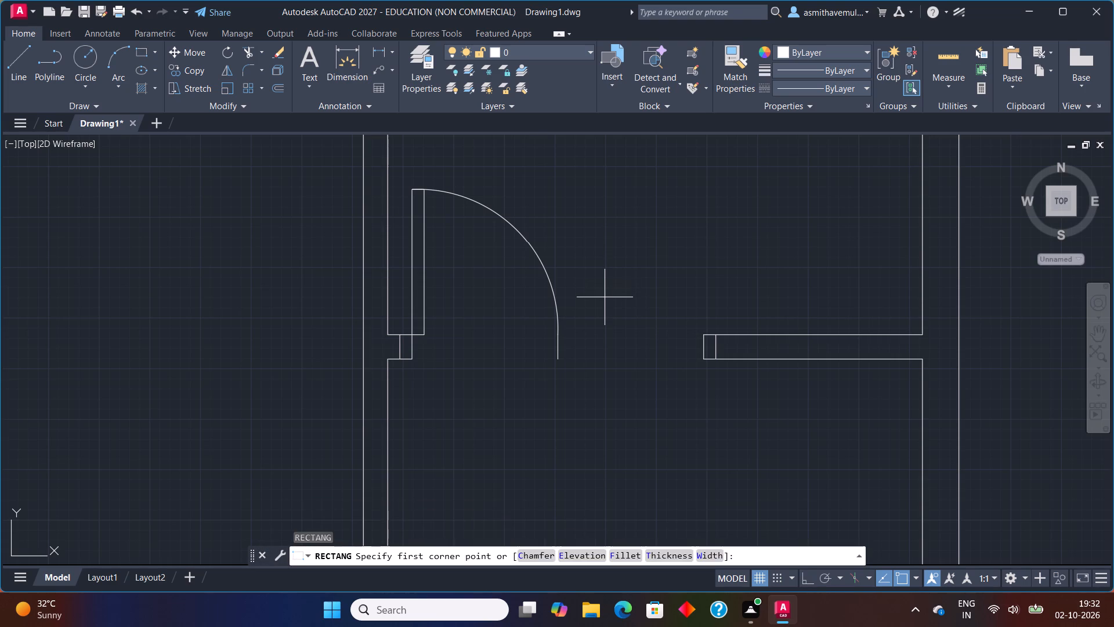
pyautogui.click(705, 336)
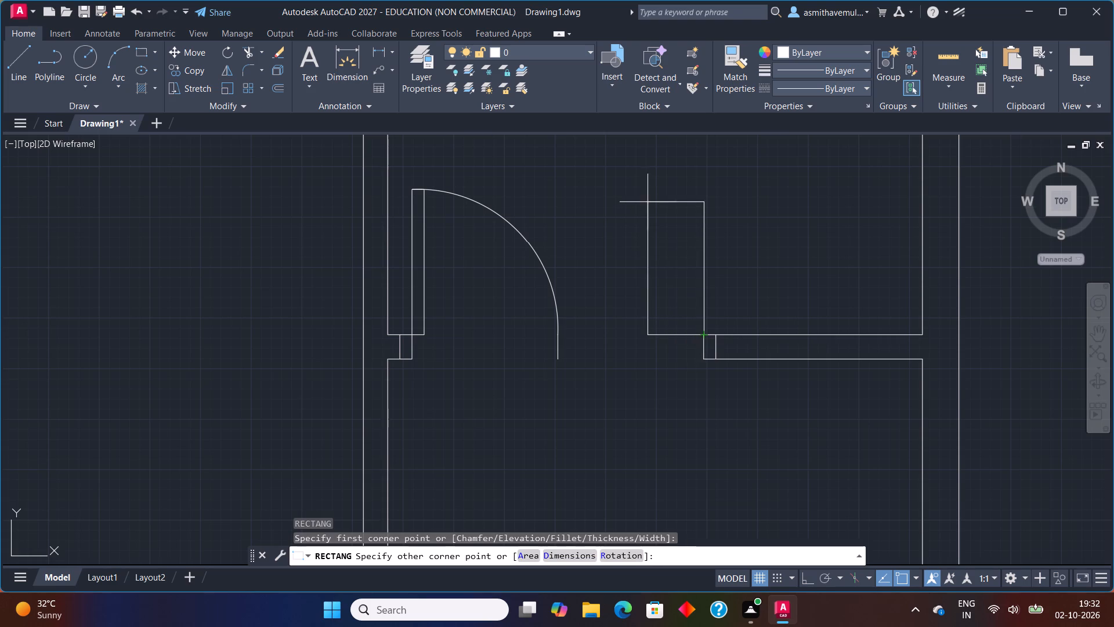
pyautogui.press('d')
pyautogui.press('Return')
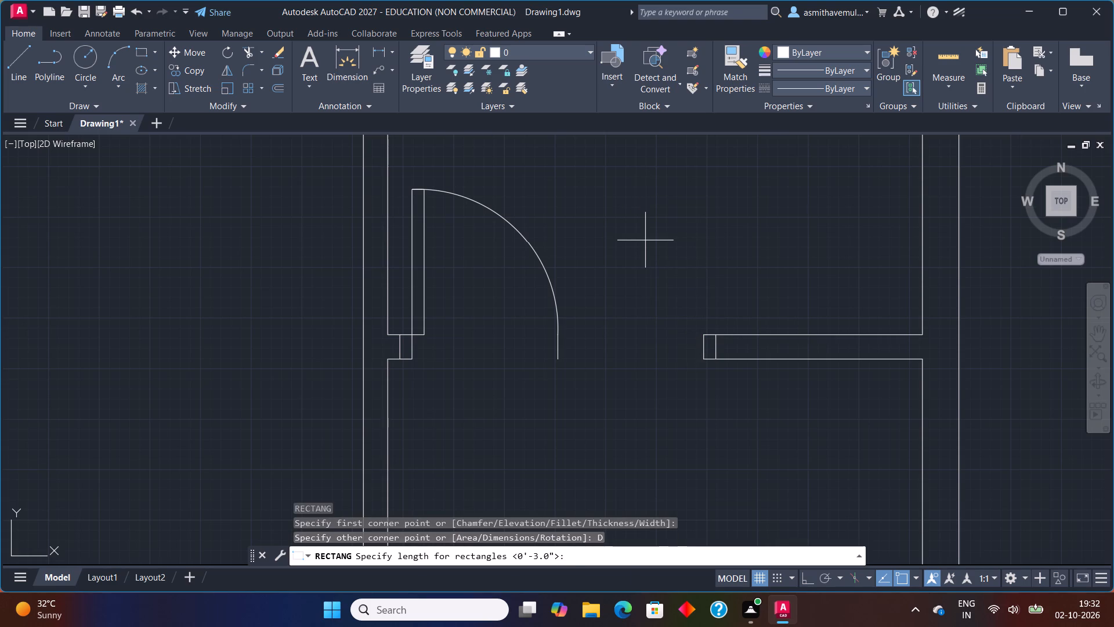
pyautogui.press('3')
pyautogui.hotkey('shift', '"')
pyautogui.press('Return')
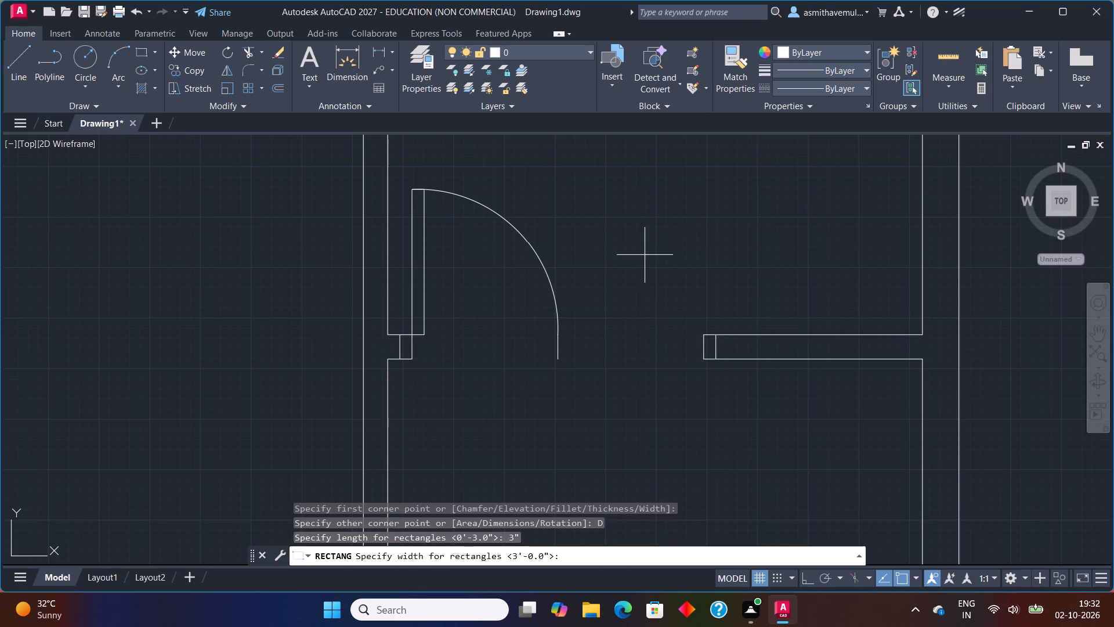
pyautogui.write("3'")
pyautogui.press('Return')
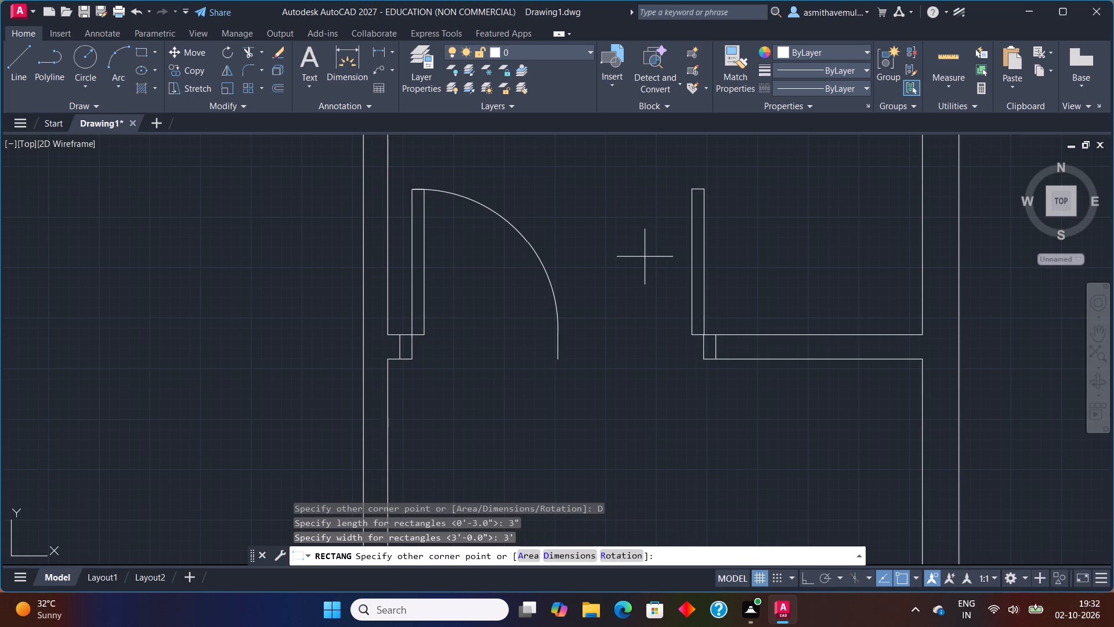
pyautogui.click(643, 256)
# Draw the second leaf's swing arc from its top right corner through its top left corner to the first swing arc's lower end.
pyautogui.write('ARC')
pyautogui.press('Return')
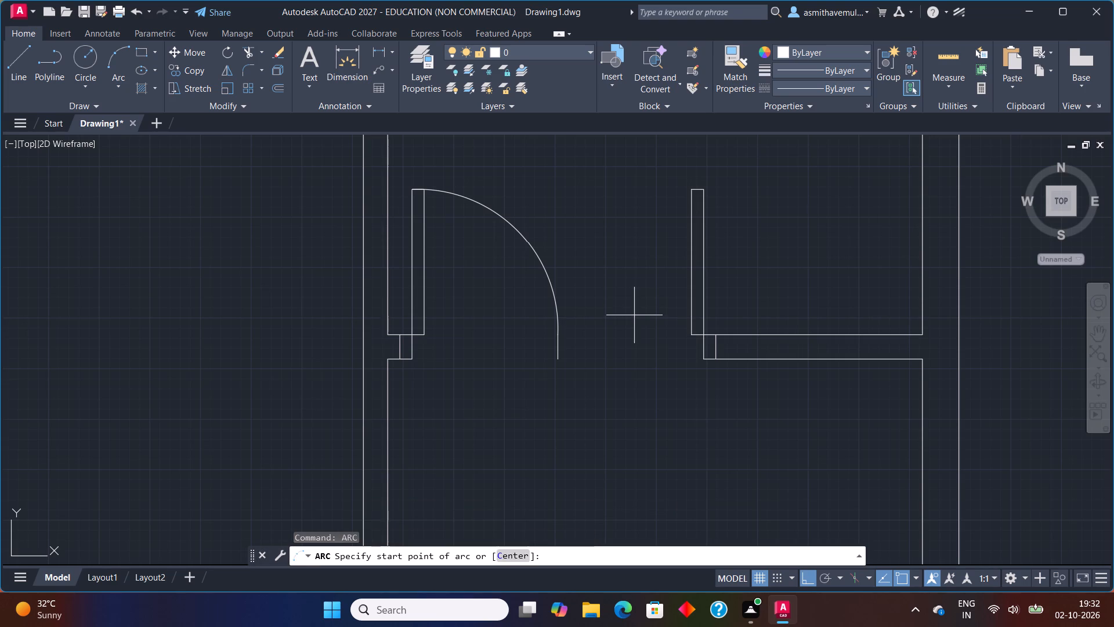
pyautogui.moveTo(688, 239); pyautogui.dragTo(668, 290, button='middle')
pyautogui.scroll(1, 681, 257)
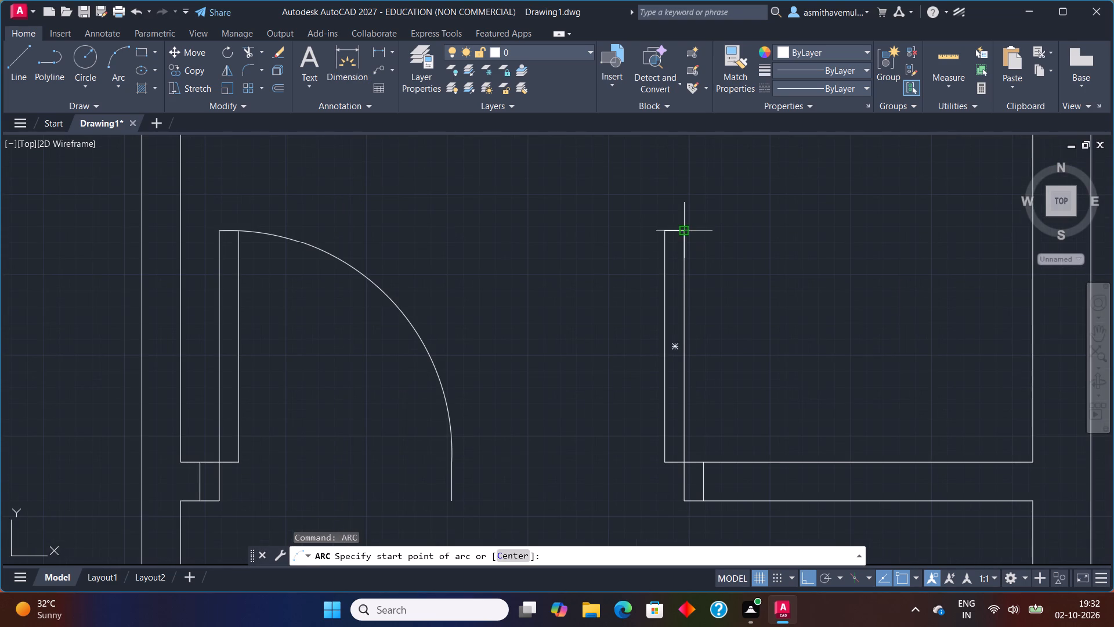
pyautogui.click(685, 233)
pyautogui.click(665, 231)
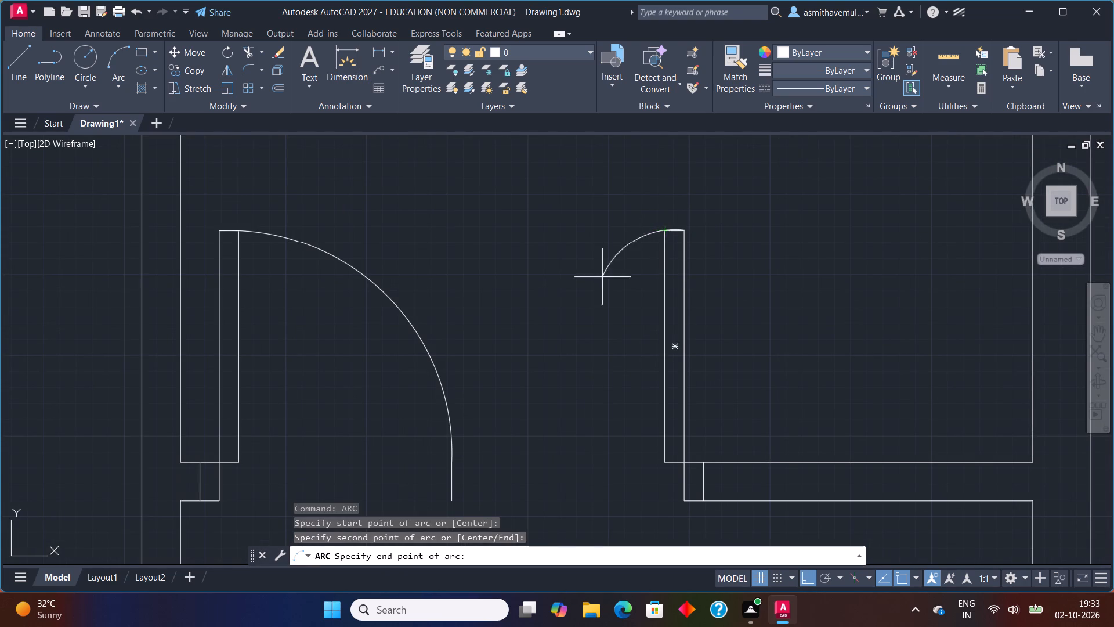
pyautogui.click(454, 449)
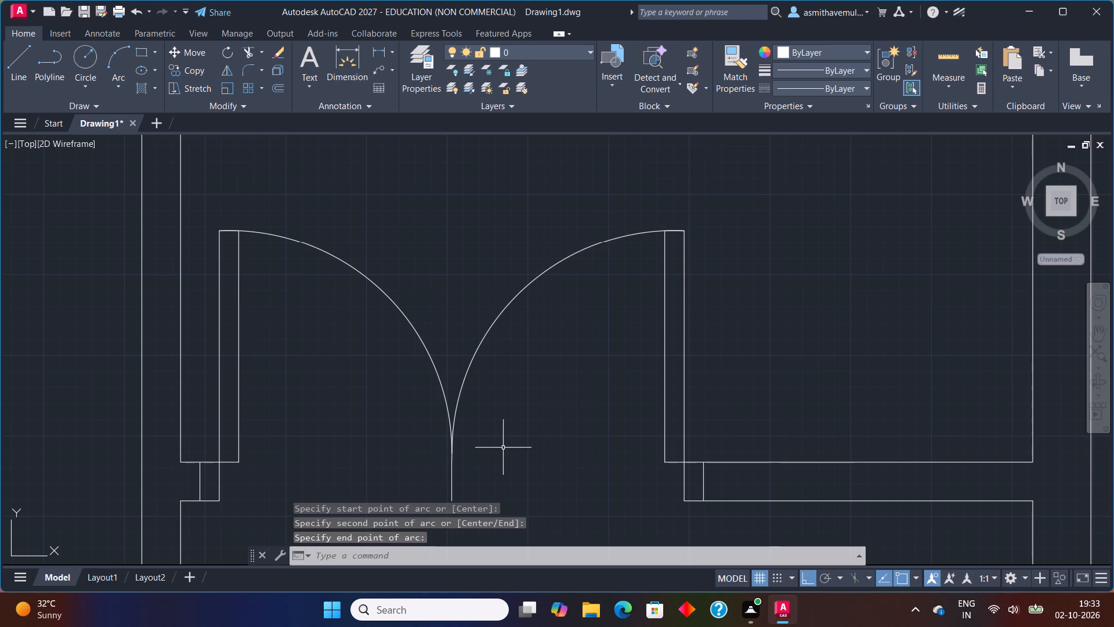
# Delete the short vertical line across the wall opening where the two door swing arcs meet.
pyautogui.moveTo(491, 489); pyautogui.dragTo(363, 463)
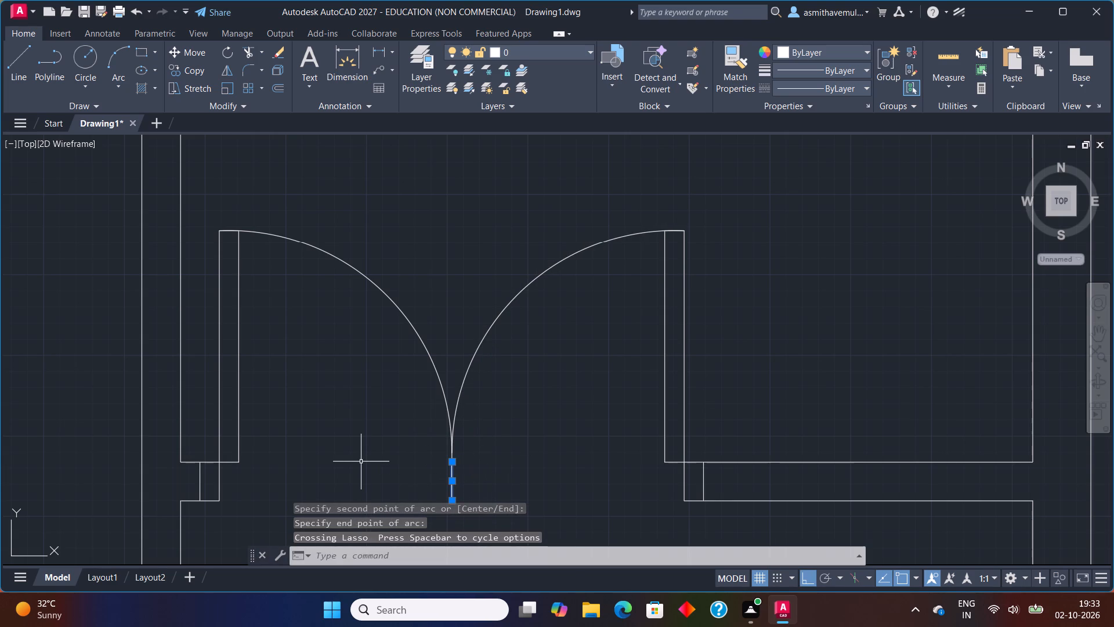
pyautogui.press('Delete')
# Examine the completed double-leaf door and the rooms around it in the plan.
pyautogui.scroll(-3, 330, 462)
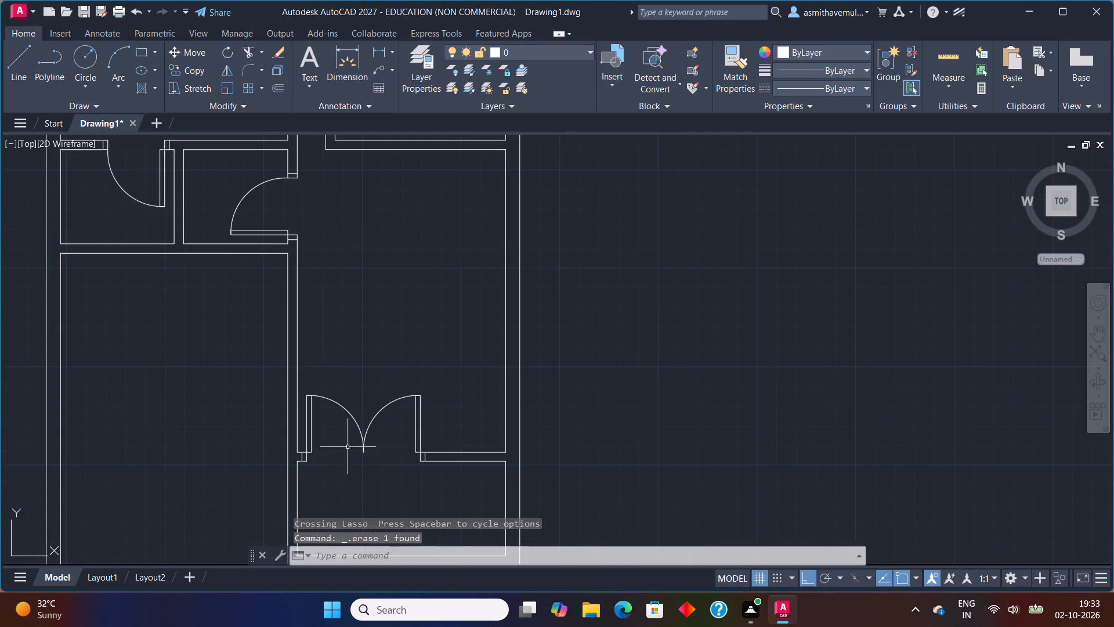
pyautogui.moveTo(361, 462); pyautogui.dragTo(408, 344, button='middle')
pyautogui.scroll(1, 408, 344)
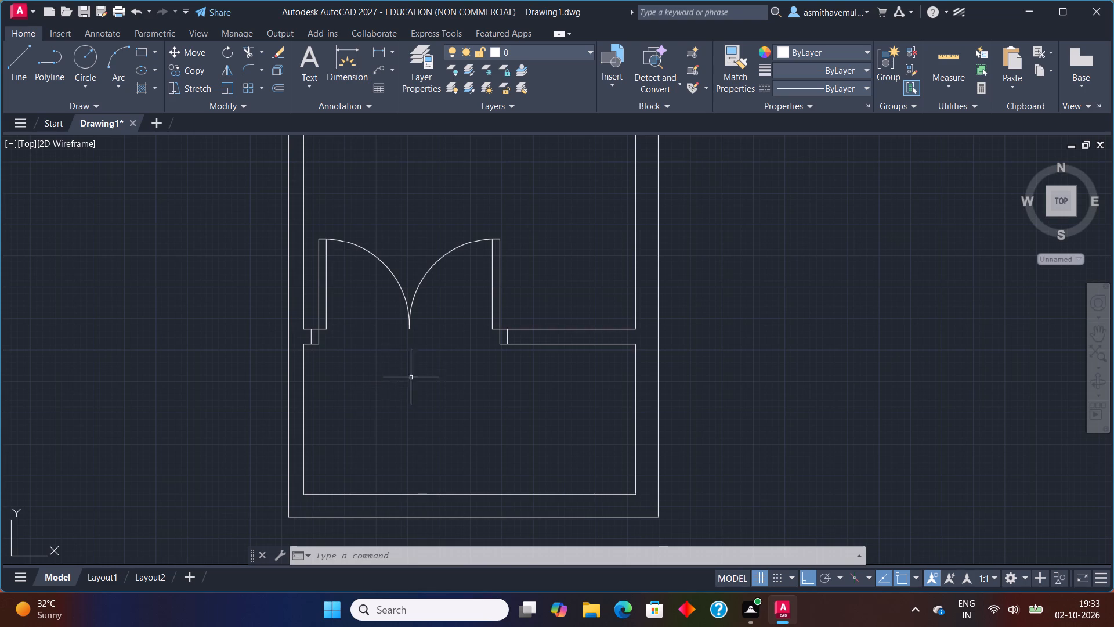
pyautogui.scroll(-2, 445, 378)
pyautogui.moveTo(387, 372); pyautogui.dragTo(413, 406, button='middle')
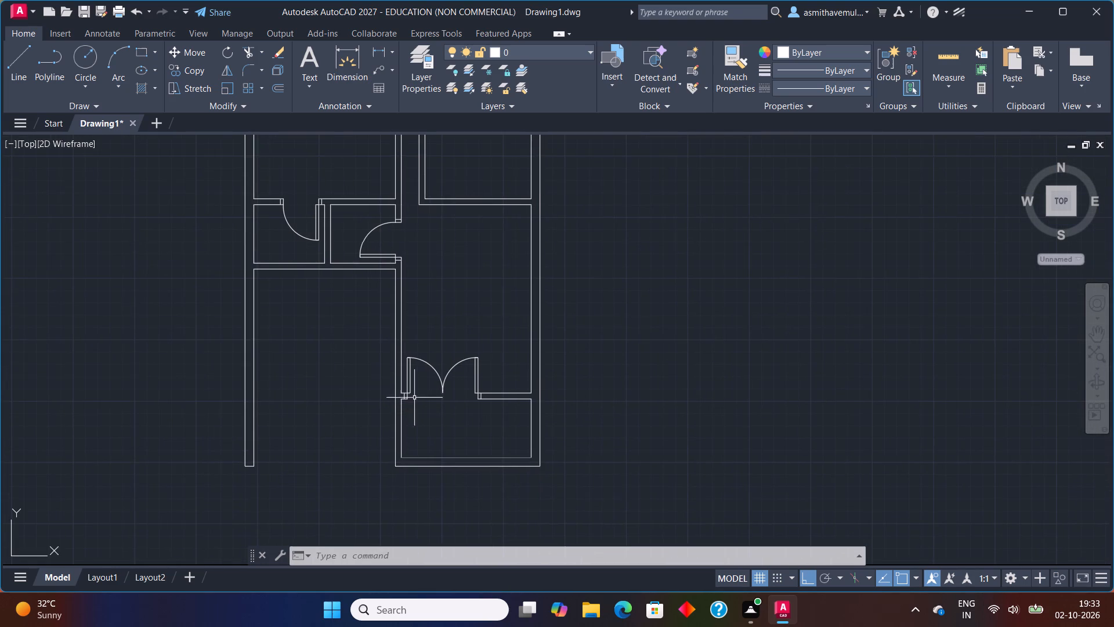
pyautogui.scroll(2, 427, 374)
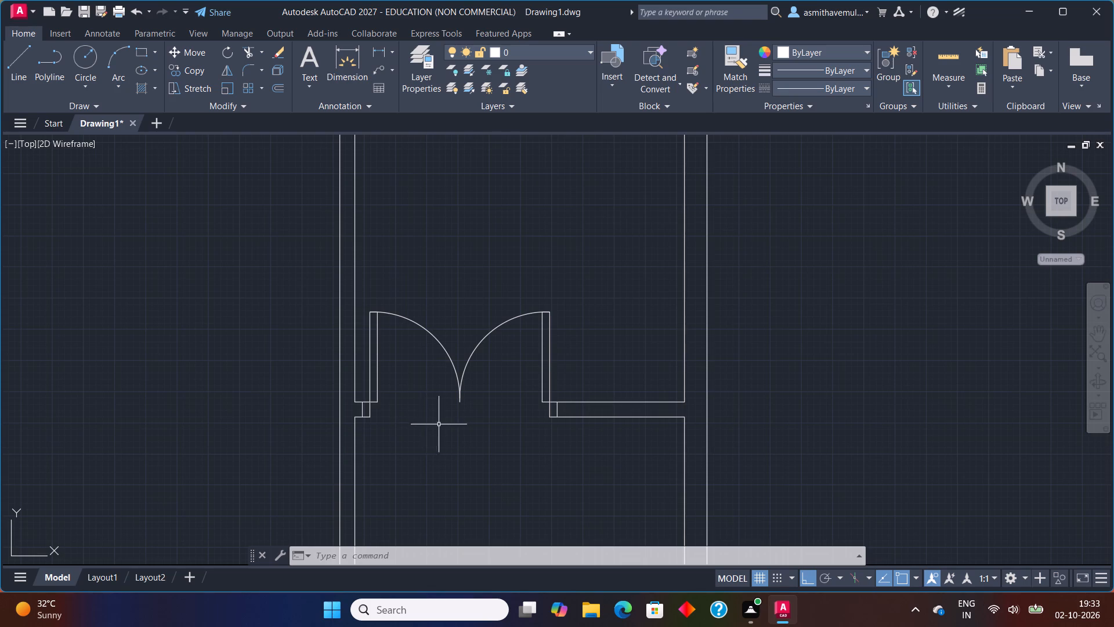
pyautogui.moveTo(522, 477); pyautogui.dragTo(487, 480, button='middle')
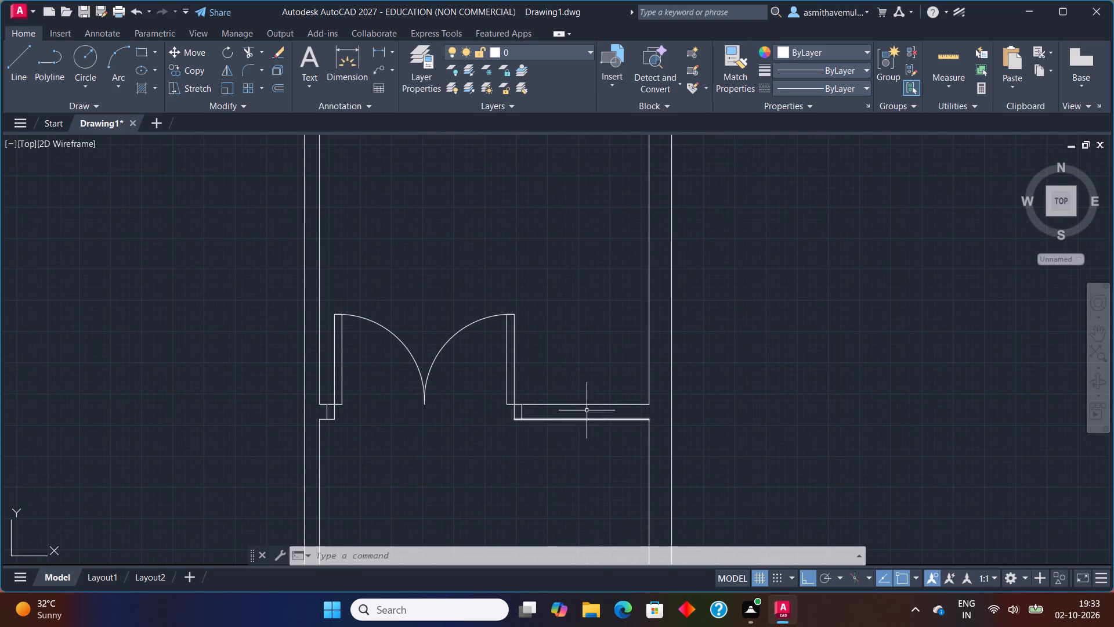
# Offset the top inner wall line of the room above the double door 3' downward to mark the stair landing's edge.
pyautogui.moveTo(624, 379); pyautogui.dragTo(572, 471, button='middle')
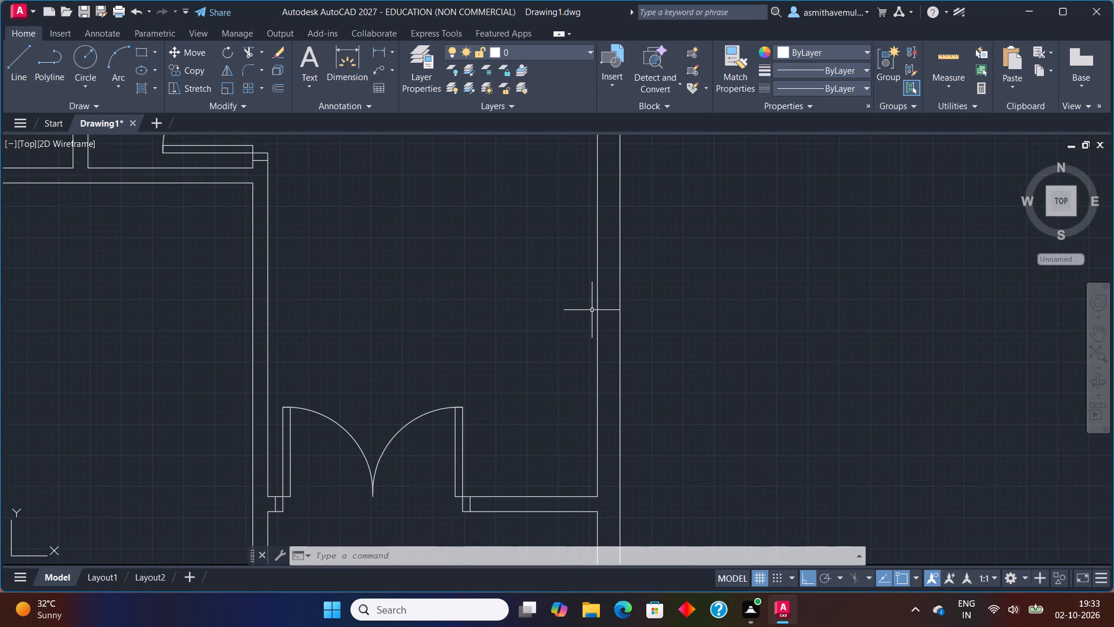
pyautogui.moveTo(592, 310); pyautogui.dragTo(538, 445, button='middle')
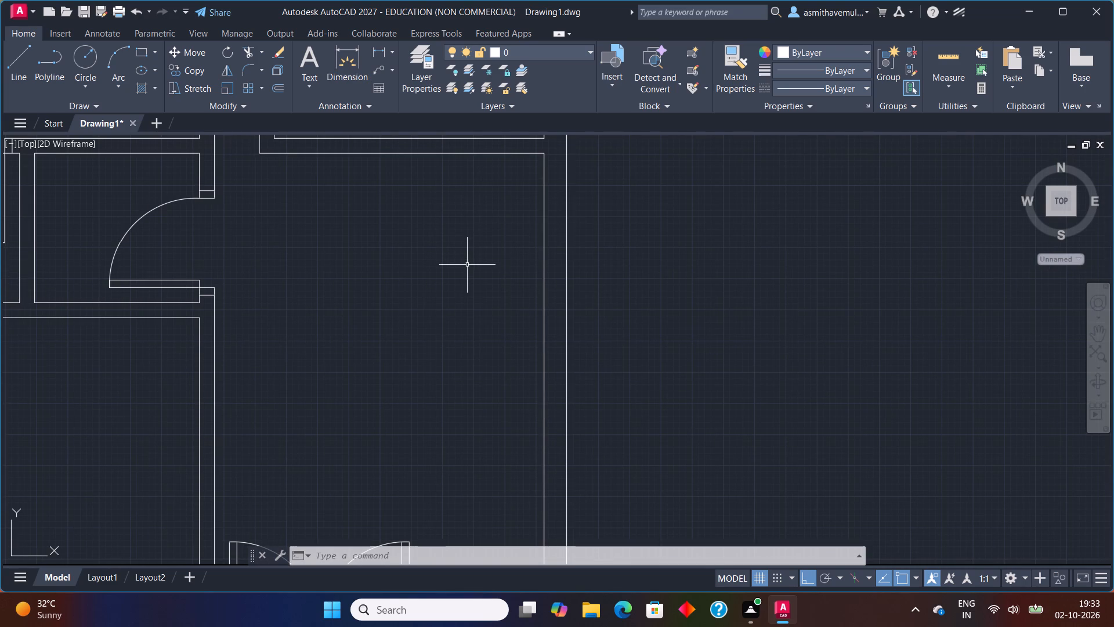
pyautogui.press('o')
pyautogui.press('Return')
pyautogui.press('3')
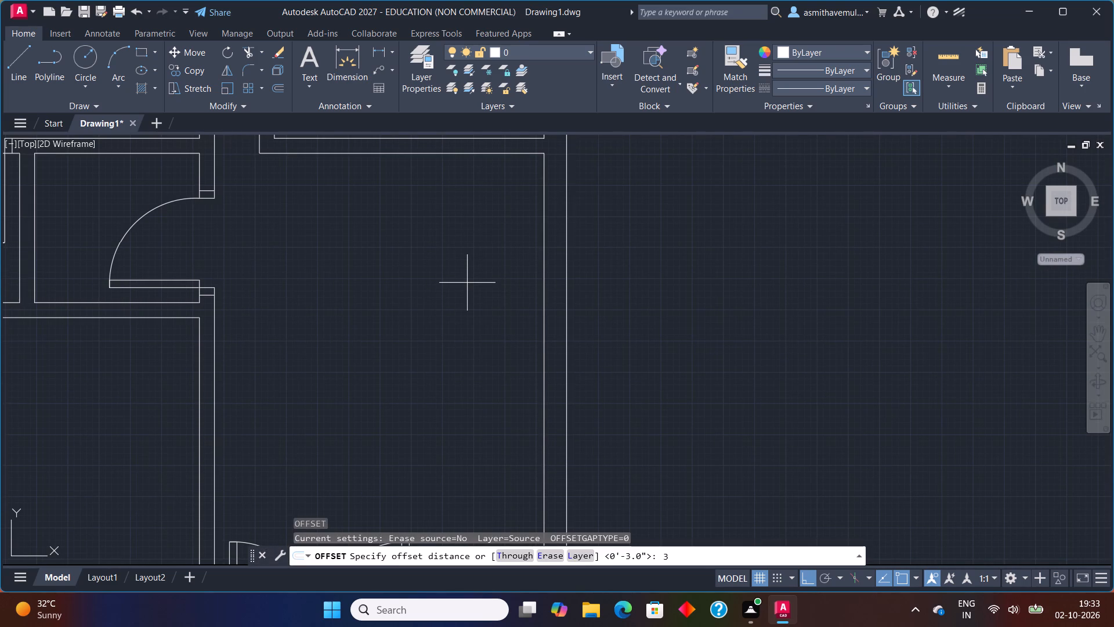
pyautogui.press("'")
pyautogui.press('Return')
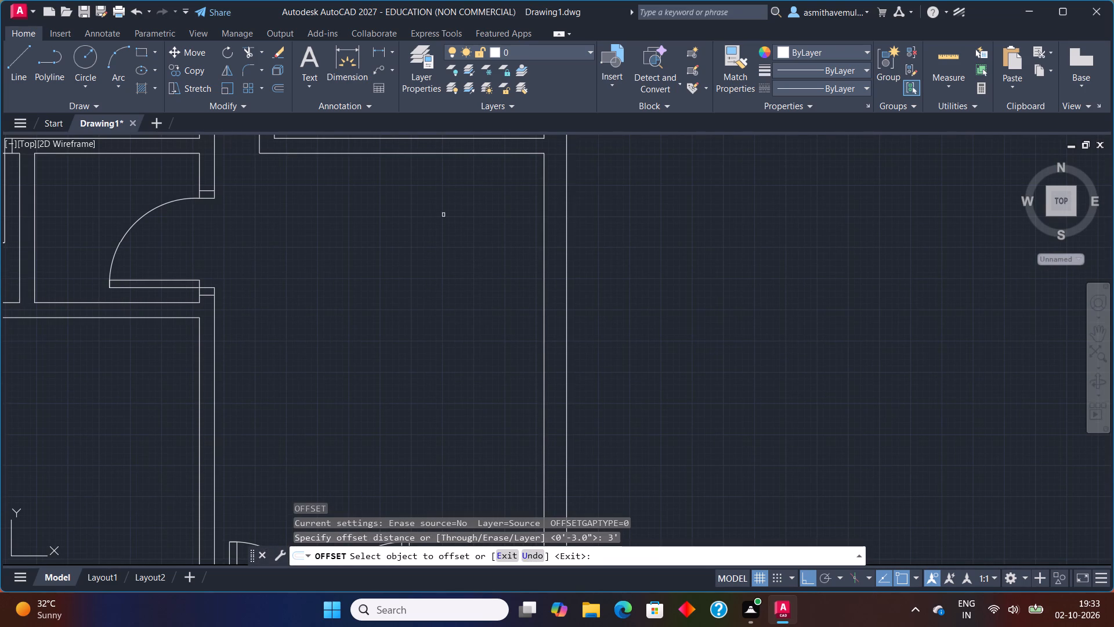
pyautogui.click(400, 151)
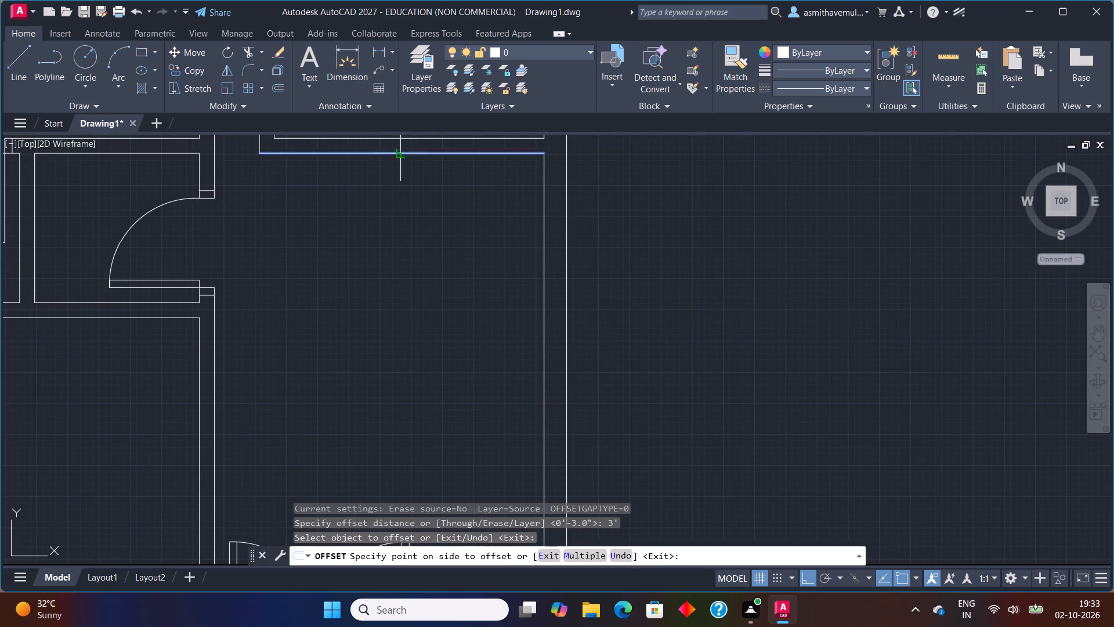
pyautogui.click(400, 204)
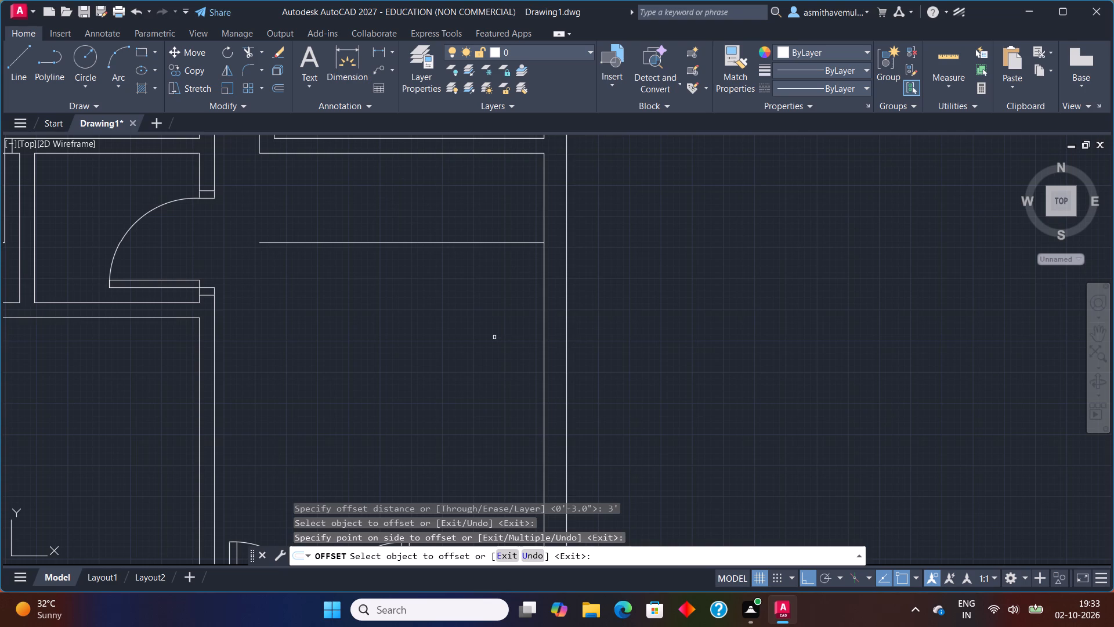
# Offset the same room's right inner wall line 3' to the left to mark the stair flight's width.
pyautogui.moveTo(494, 338); pyautogui.dragTo(525, 292, button='middle')
pyautogui.scroll(-1, 525, 291)
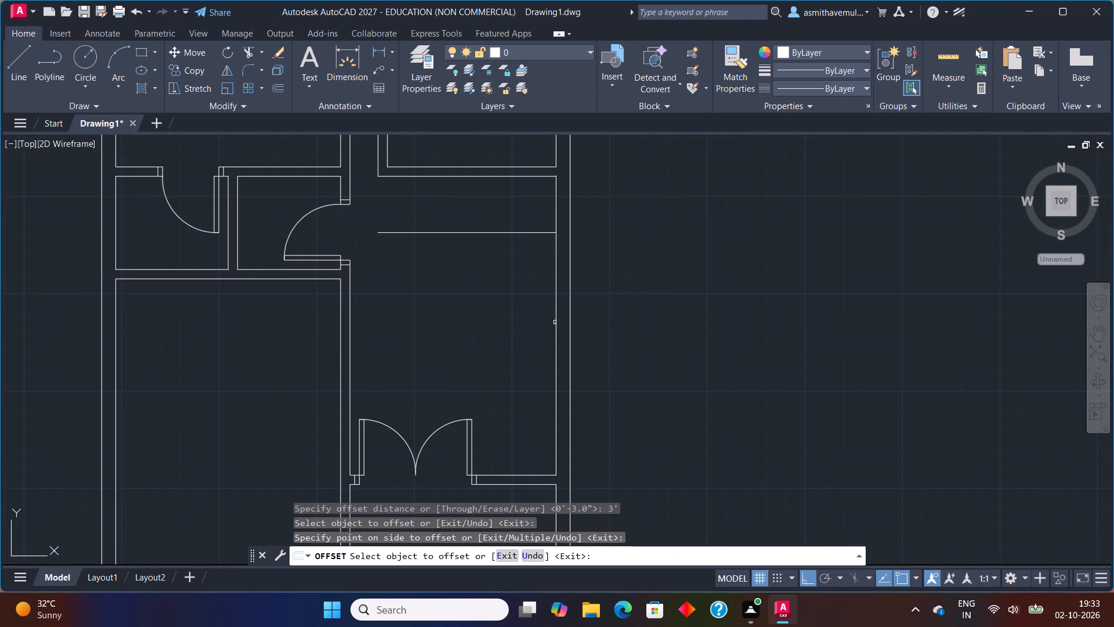
pyautogui.click(557, 325)
pyautogui.click(537, 326)
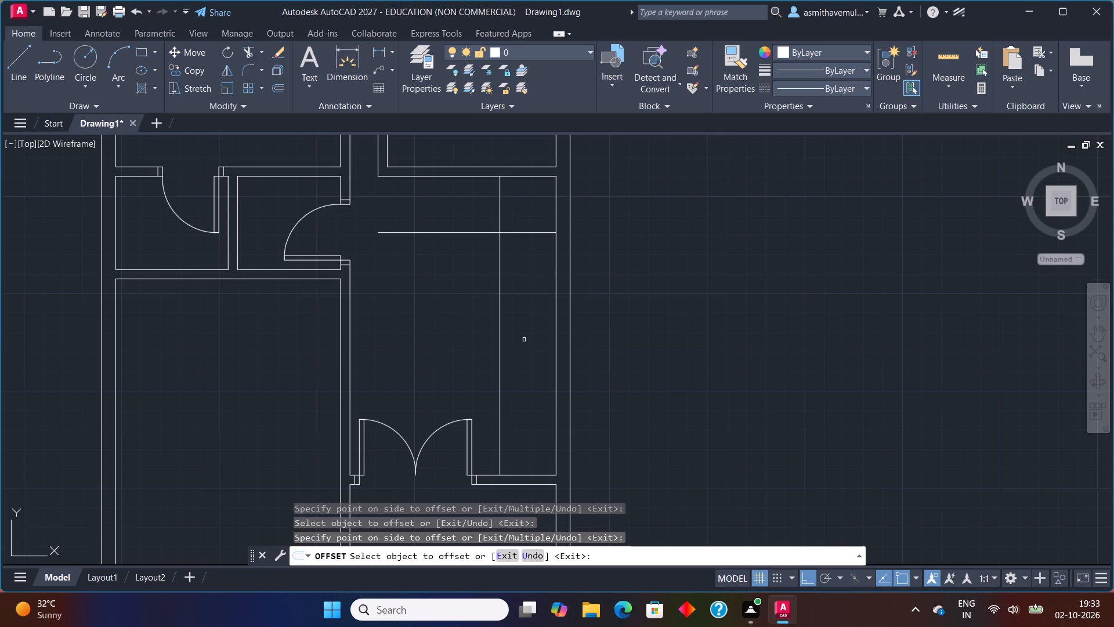
pyautogui.press('Escape')
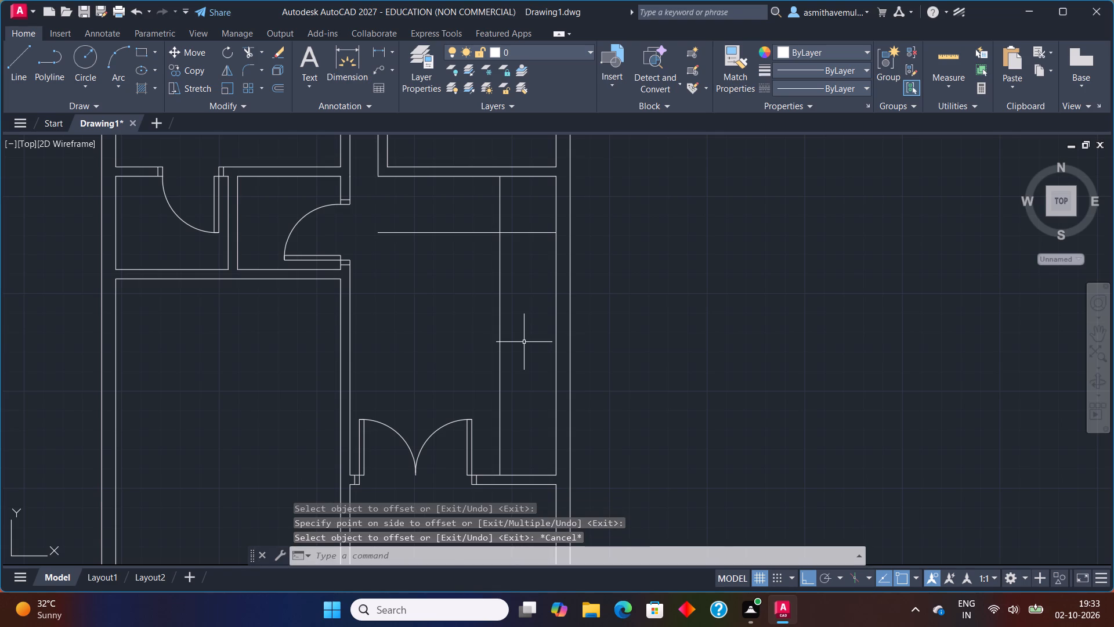
# Offset the horizontal landing line downward at successive 11" spacing to create the first six stair tread lines.
pyautogui.press('o')
pyautogui.press('Return')
pyautogui.write('11')
pyautogui.hotkey('shift', '"')
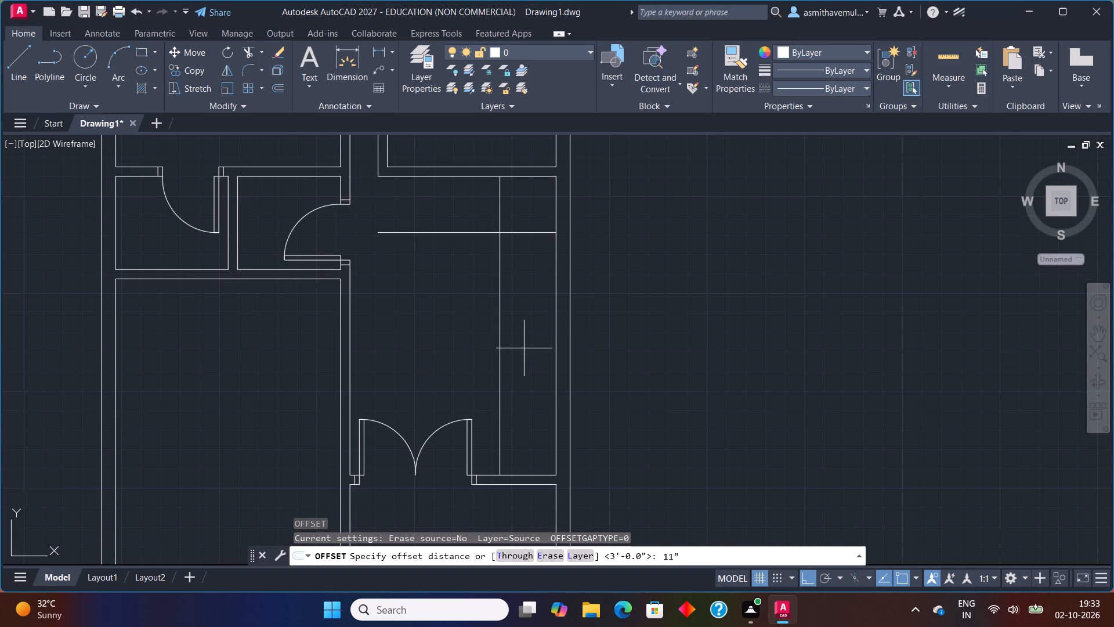
pyautogui.press('Return')
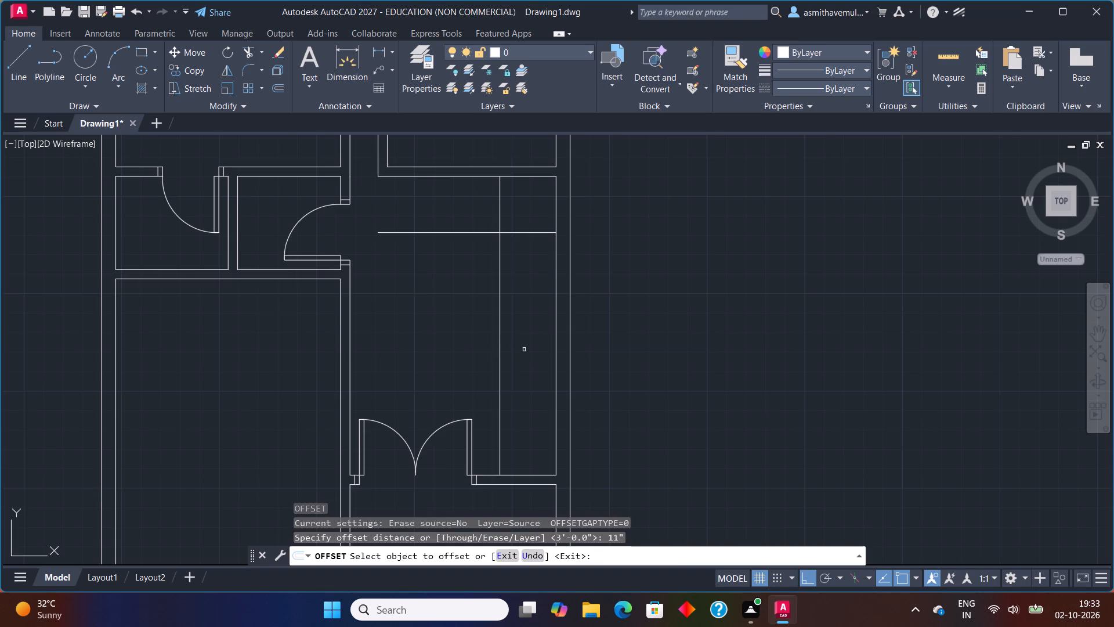
pyautogui.click(525, 233)
pyautogui.click(527, 264)
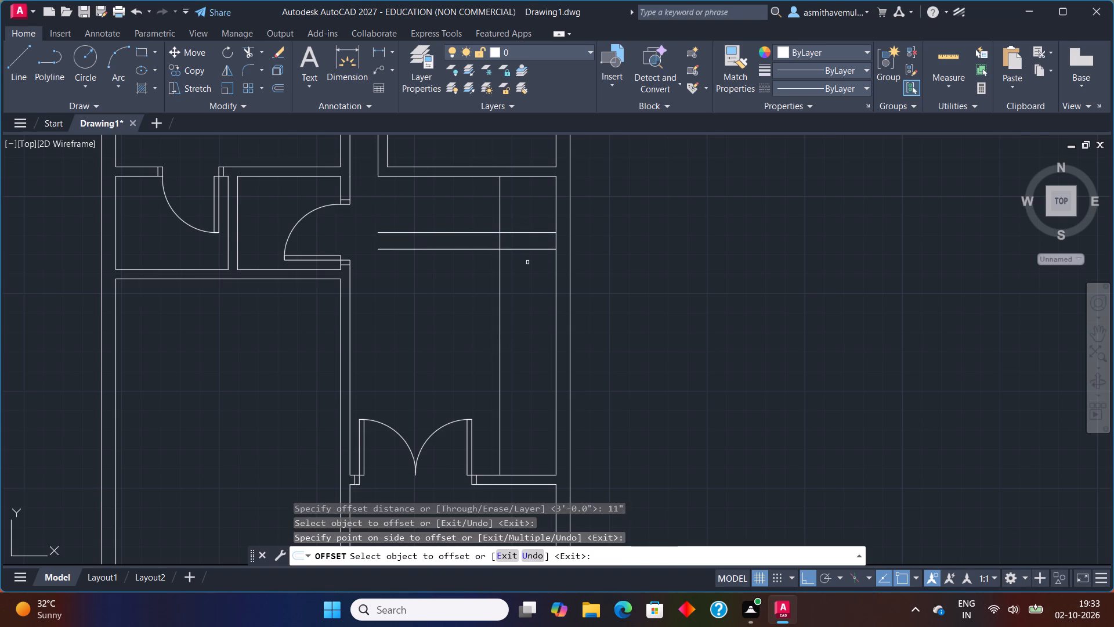
pyautogui.click(529, 249)
pyautogui.click(530, 289)
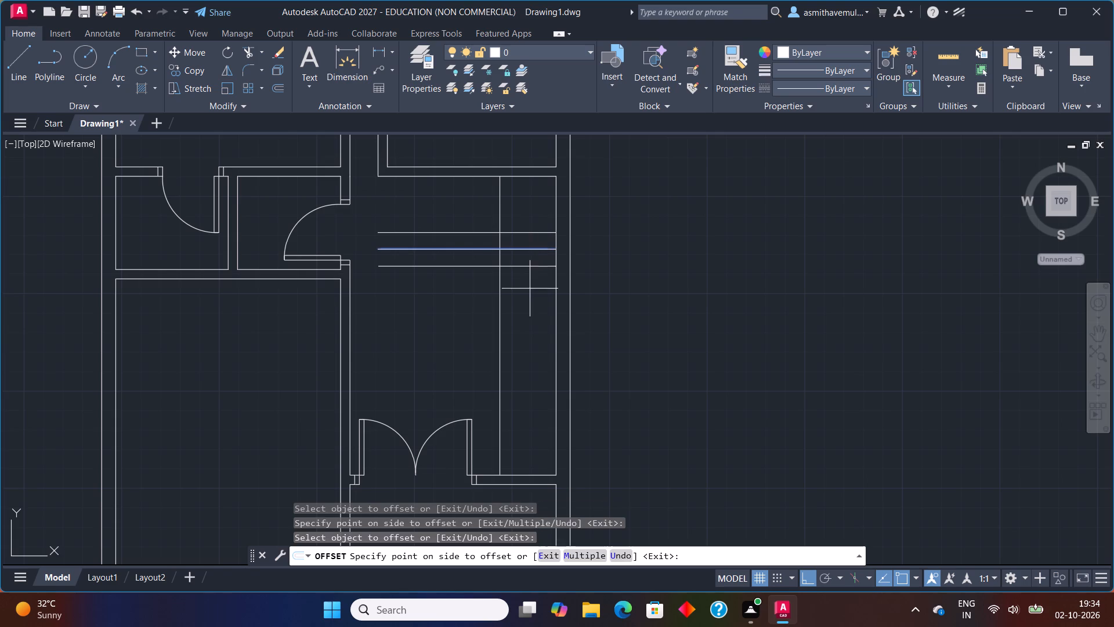
pyautogui.click(536, 267)
pyautogui.click(536, 304)
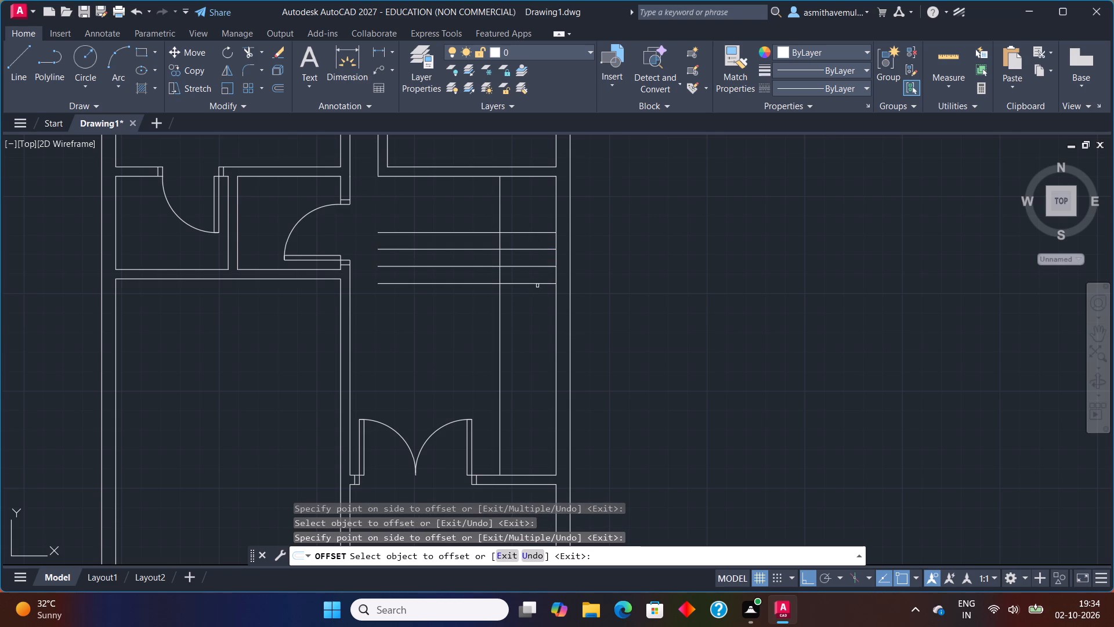
pyautogui.click(537, 284)
pyautogui.click(538, 321)
pyautogui.click(542, 302)
pyautogui.click(538, 331)
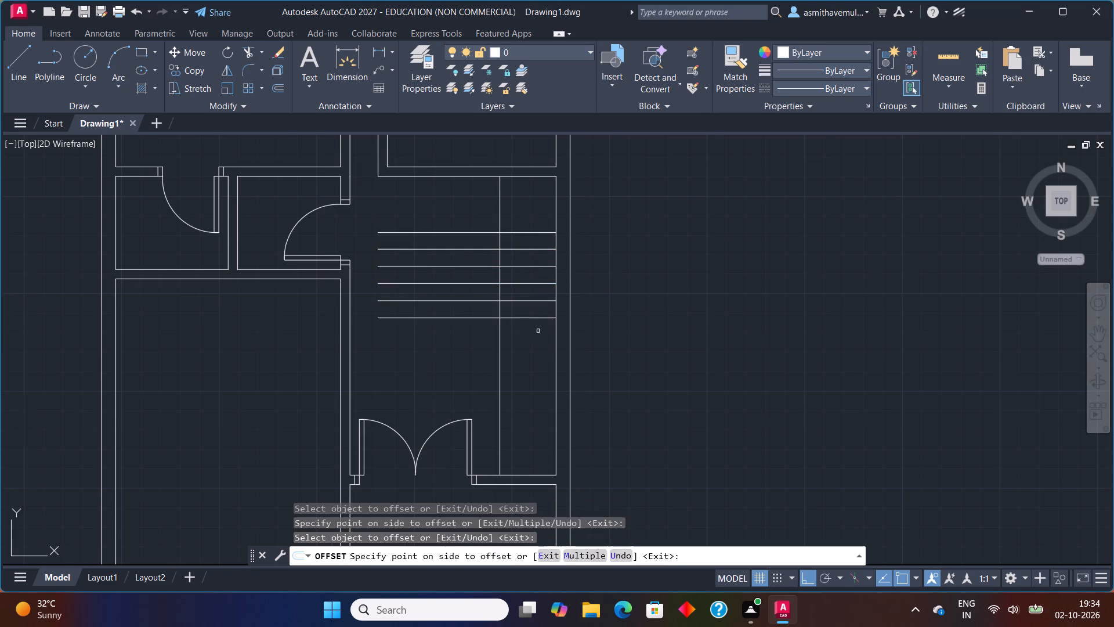
pyautogui.click(538, 316)
pyautogui.click(538, 345)
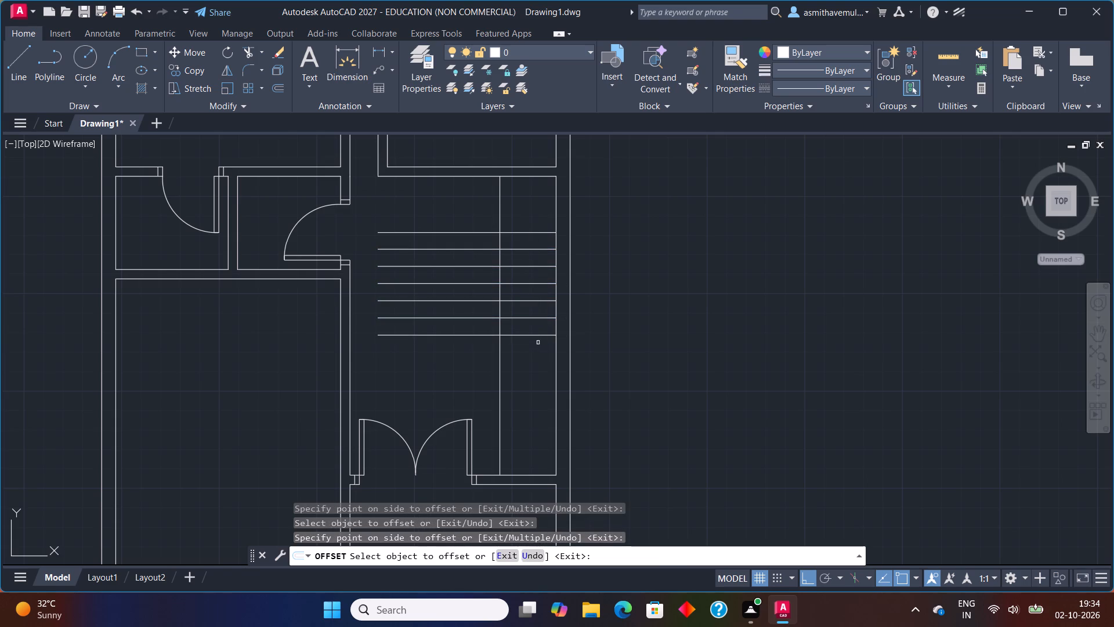
# Continue offsetting the lowest tread line downward at 11" spacing, adding seven more tread lines toward the double-door wall.
pyautogui.click(538, 337)
pyautogui.click(539, 358)
pyautogui.click(541, 352)
pyautogui.click(541, 378)
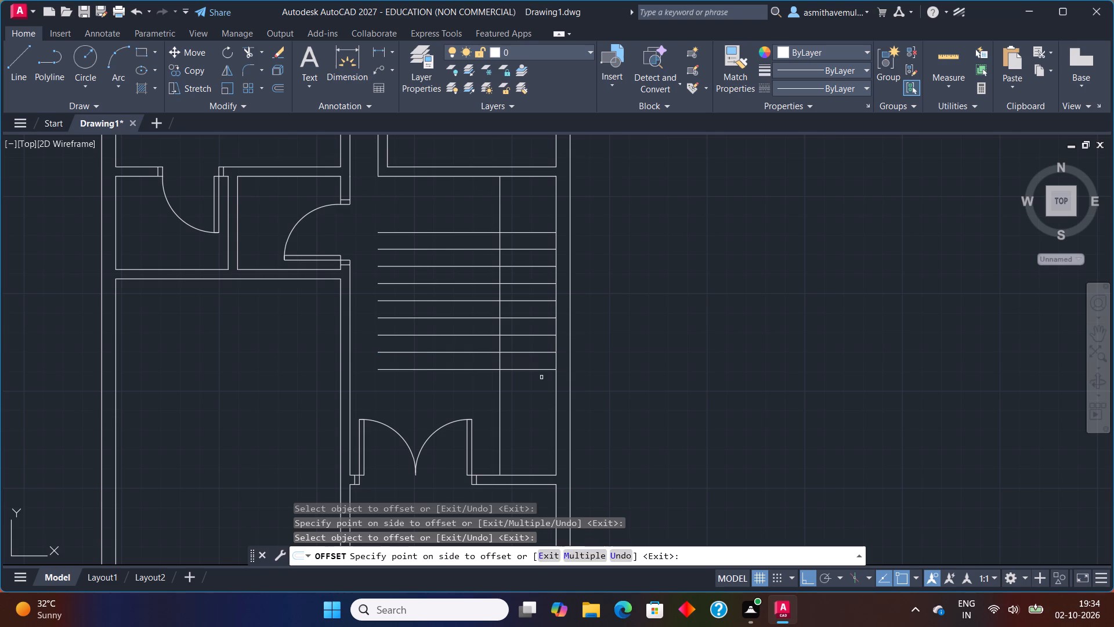
pyautogui.click(542, 371)
pyautogui.click(542, 392)
pyautogui.click(542, 384)
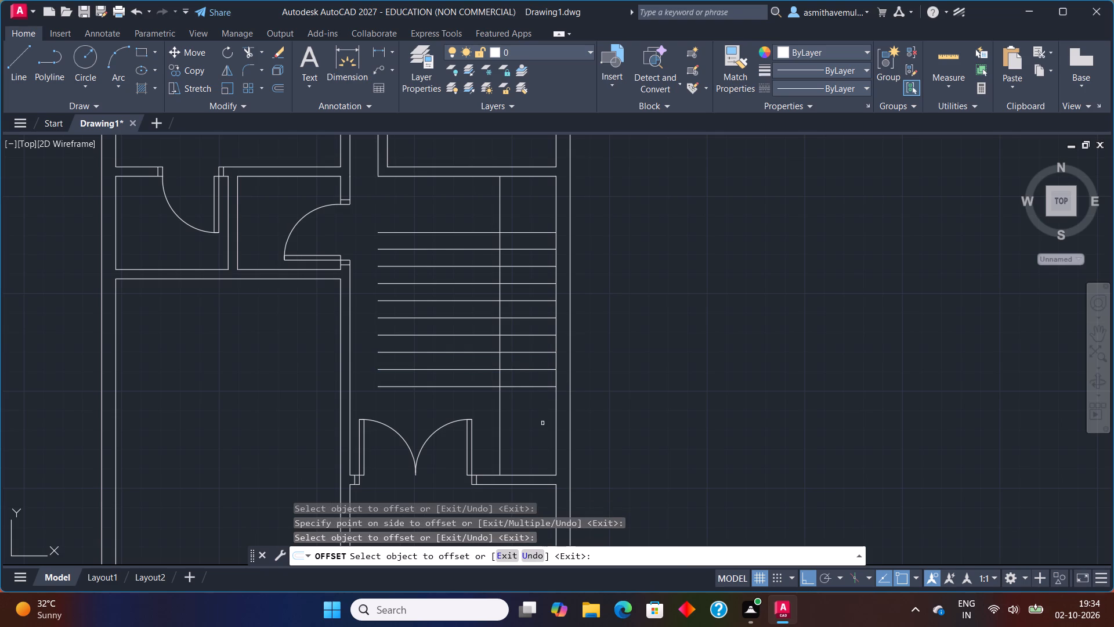
pyautogui.click(542, 431)
pyautogui.moveTo(543, 387); pyautogui.dragTo(544, 412)
pyautogui.click(544, 413)
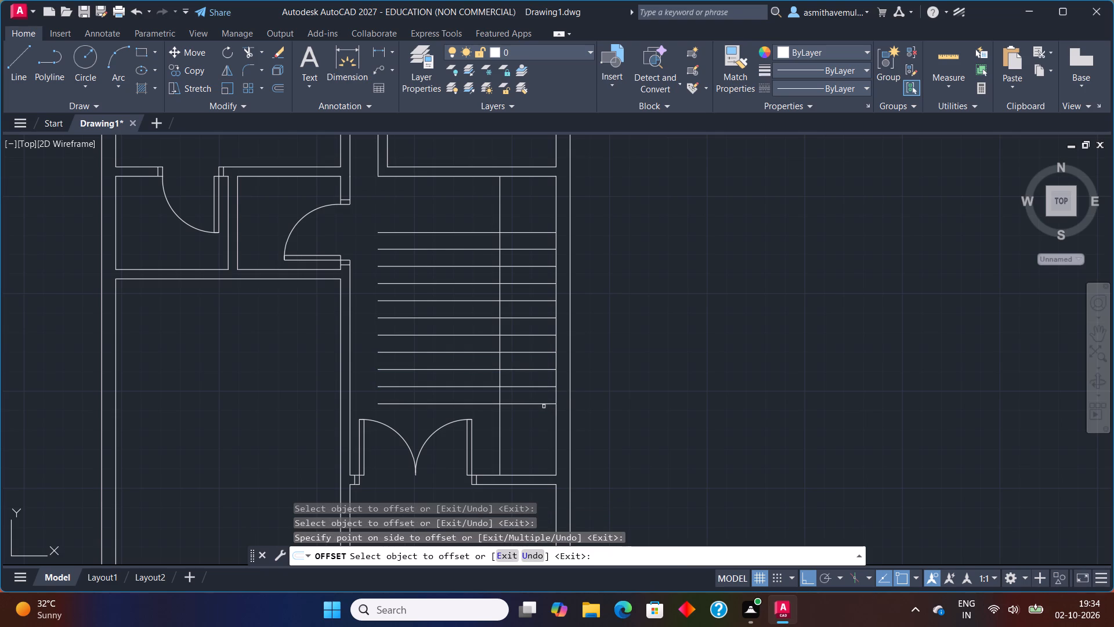
pyautogui.click(544, 403)
pyautogui.click(544, 428)
pyautogui.click(544, 420)
pyautogui.click(544, 438)
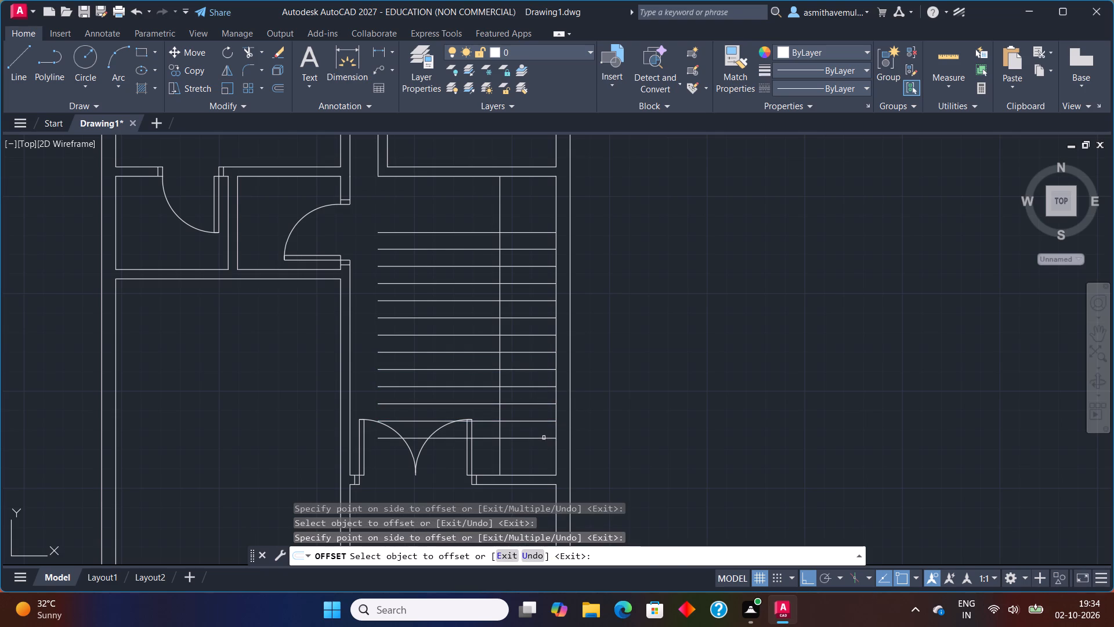
pyautogui.click(544, 441)
pyautogui.click(544, 437)
pyautogui.click(544, 453)
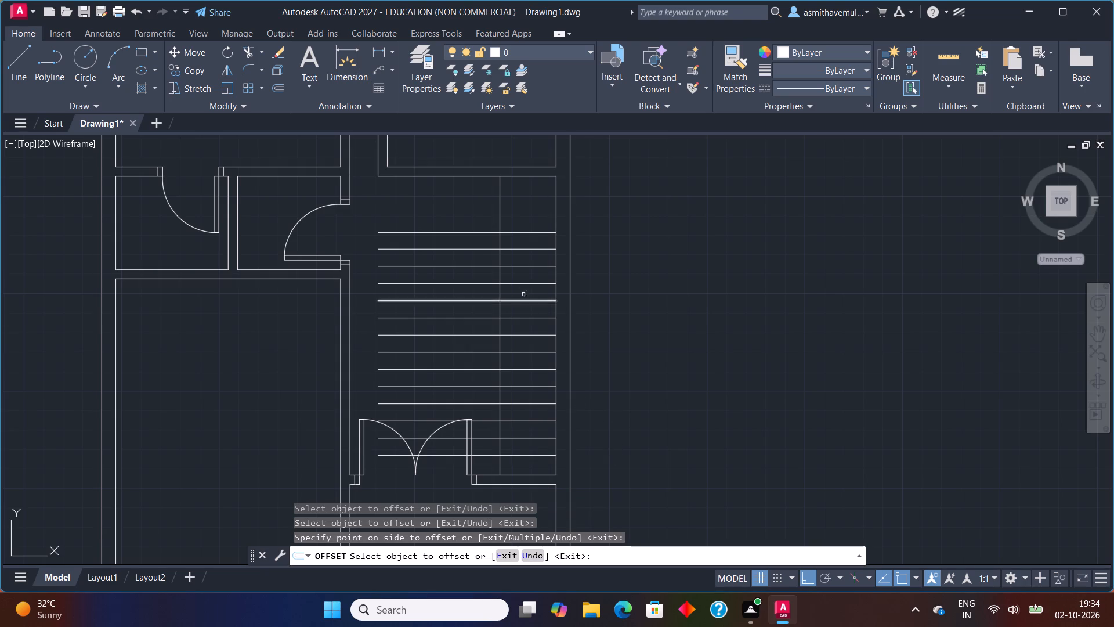
# Offset the stair flight's vertical edge line successively to the left at 11" spacing to create the first four vertical tread lines.
pyautogui.click(501, 215)
pyautogui.click(458, 215)
pyautogui.click(485, 224)
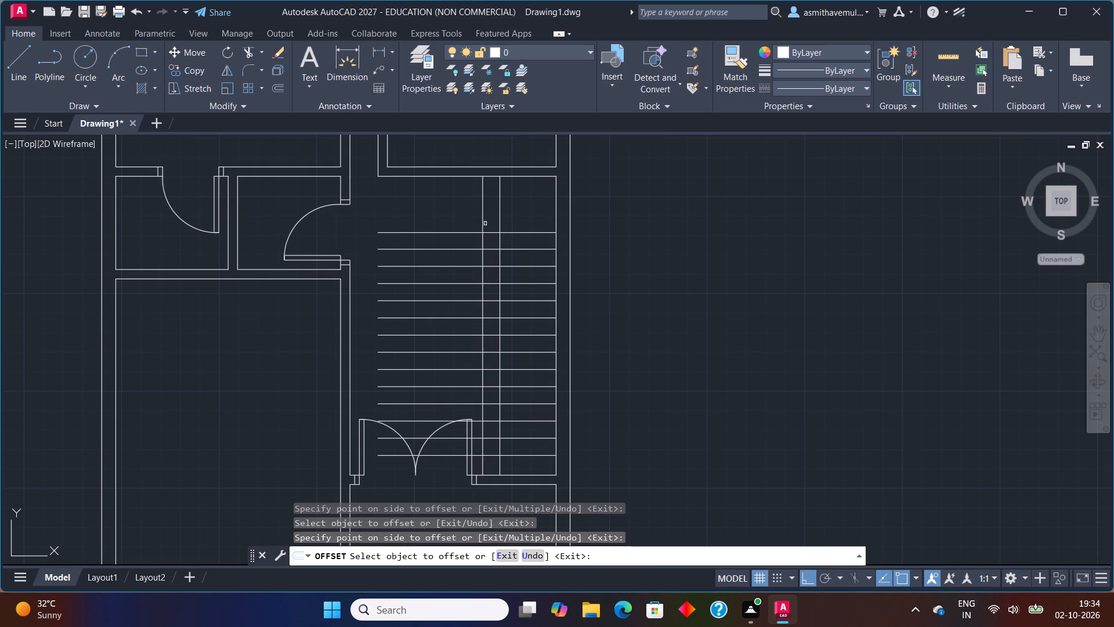
pyautogui.click(483, 220)
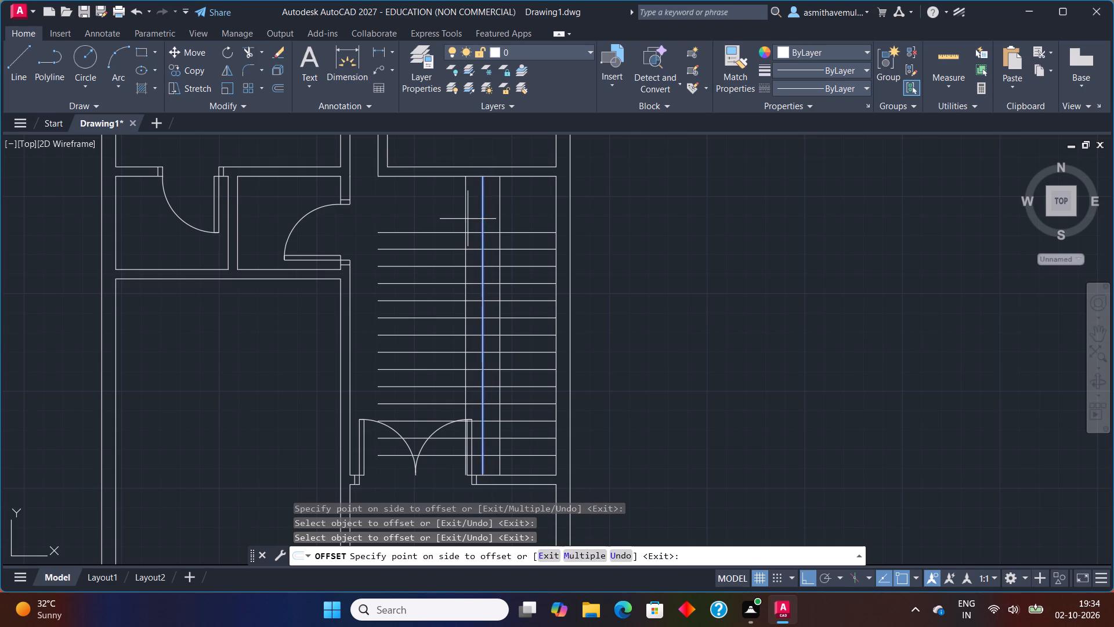
pyautogui.click(468, 219)
pyautogui.click(465, 217)
pyautogui.click(457, 214)
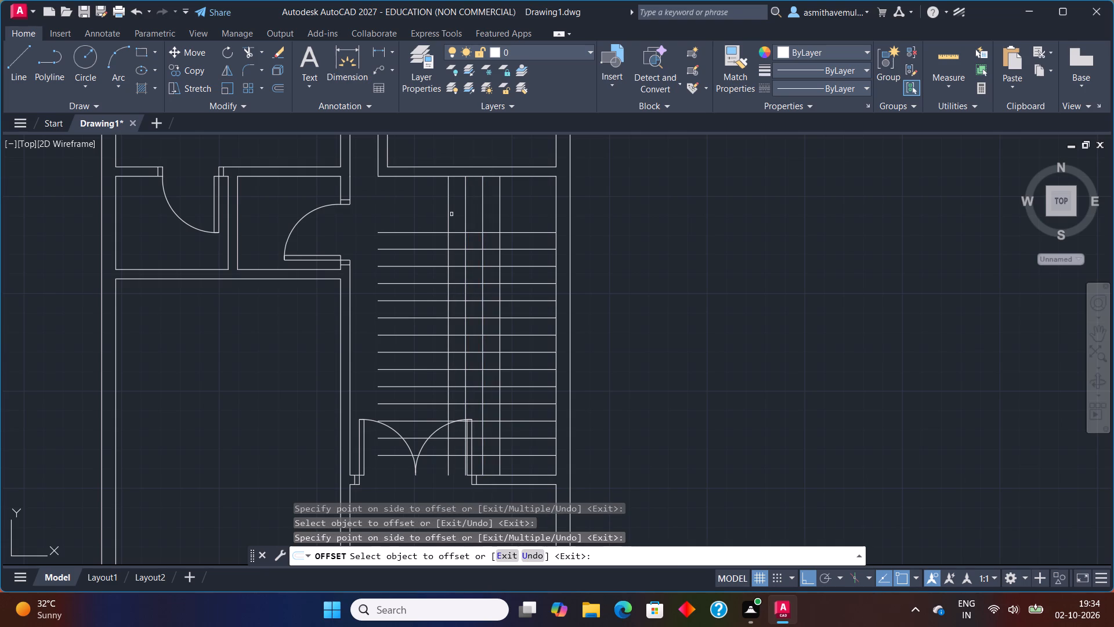
pyautogui.click(448, 214)
pyautogui.click(444, 214)
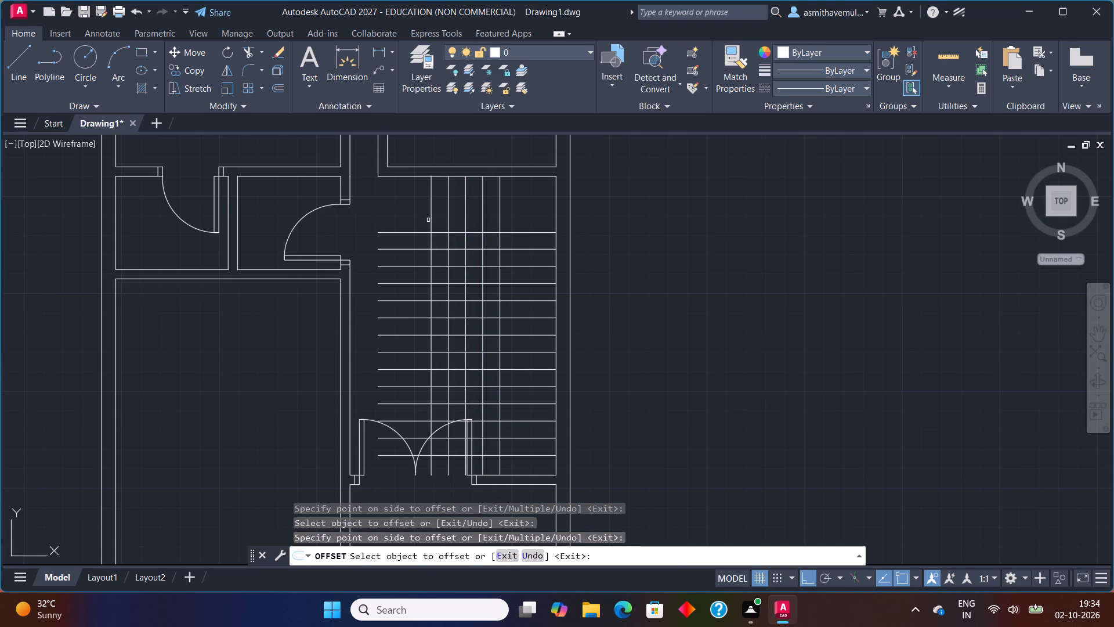
# Continue offsetting the leftmost vertical tread line to the left at 11" spacing, adding three more lines.
pyautogui.click(430, 217)
pyautogui.click(426, 217)
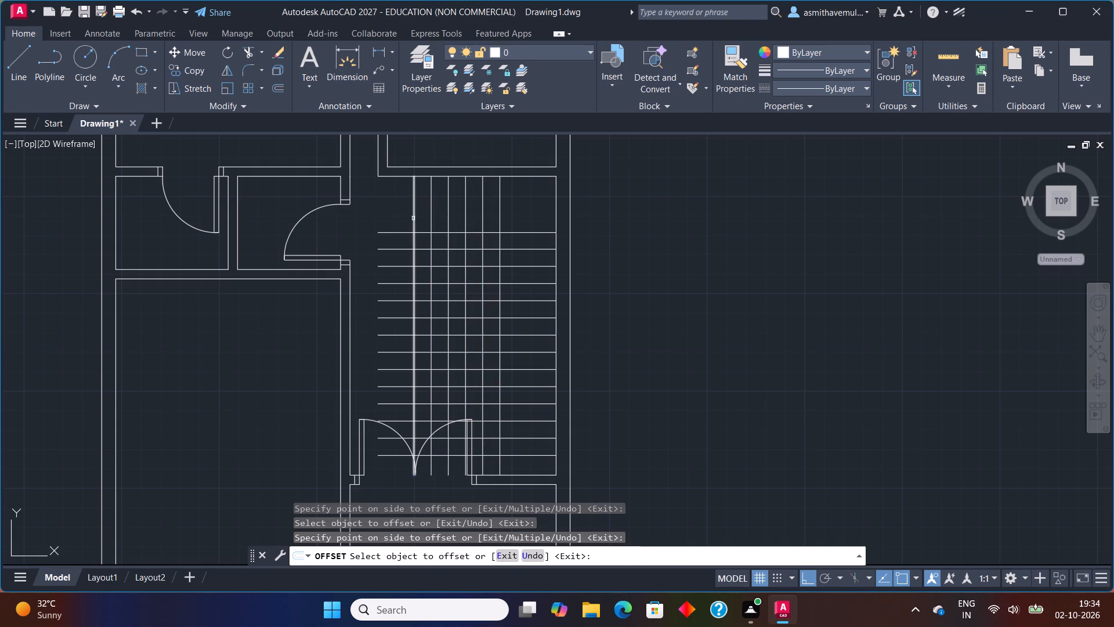
pyautogui.click(413, 218)
pyautogui.click(374, 218)
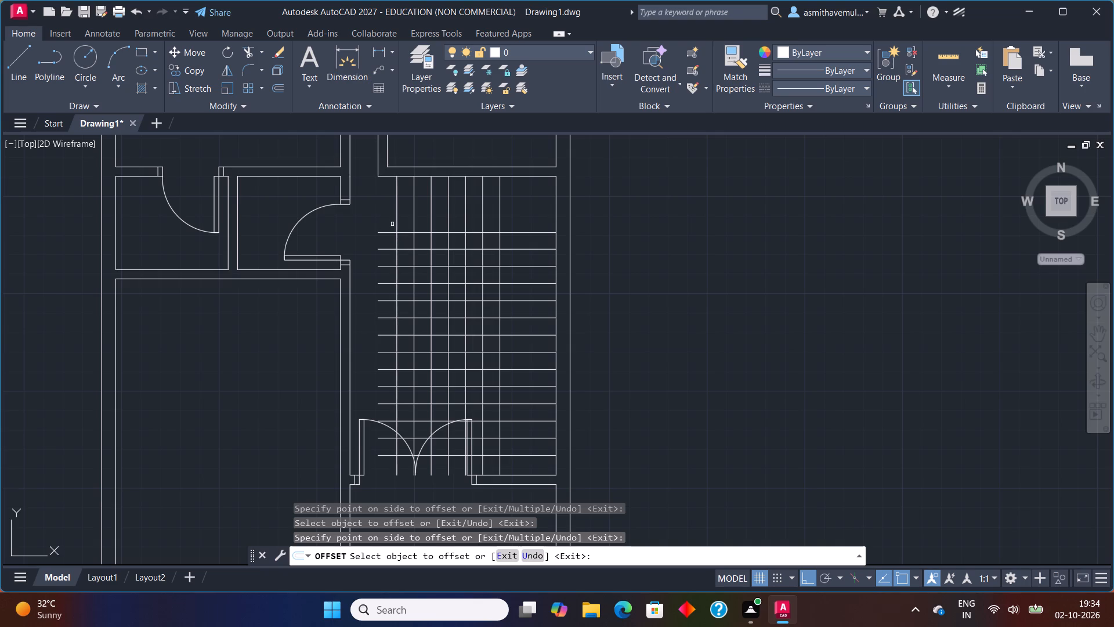
pyautogui.click(392, 223)
pyautogui.click(396, 222)
pyautogui.click(379, 222)
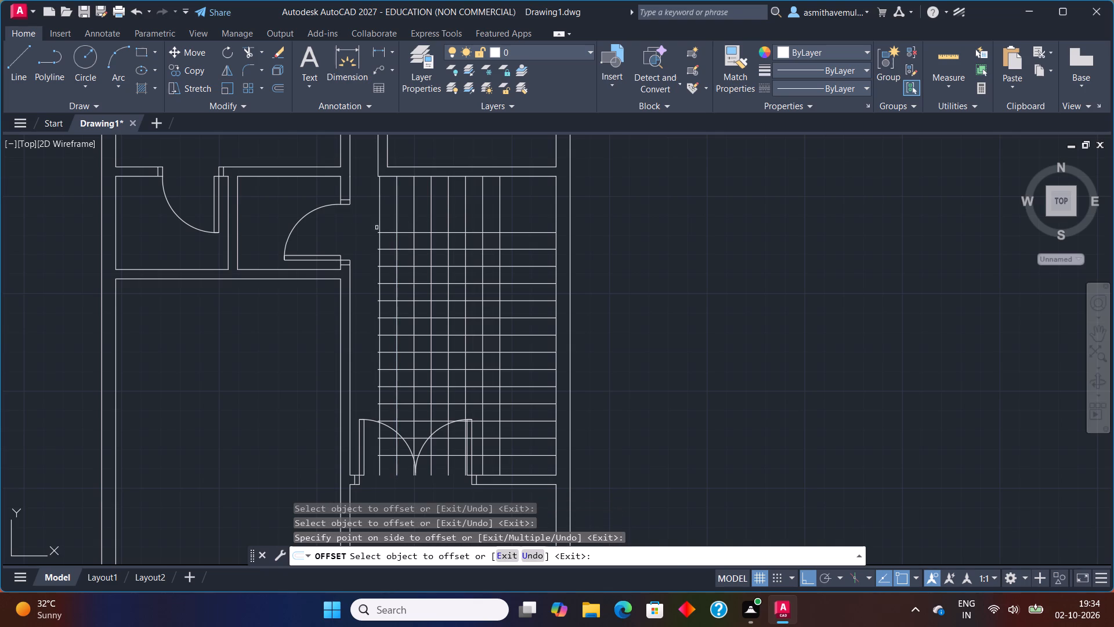
pyautogui.press('Escape')
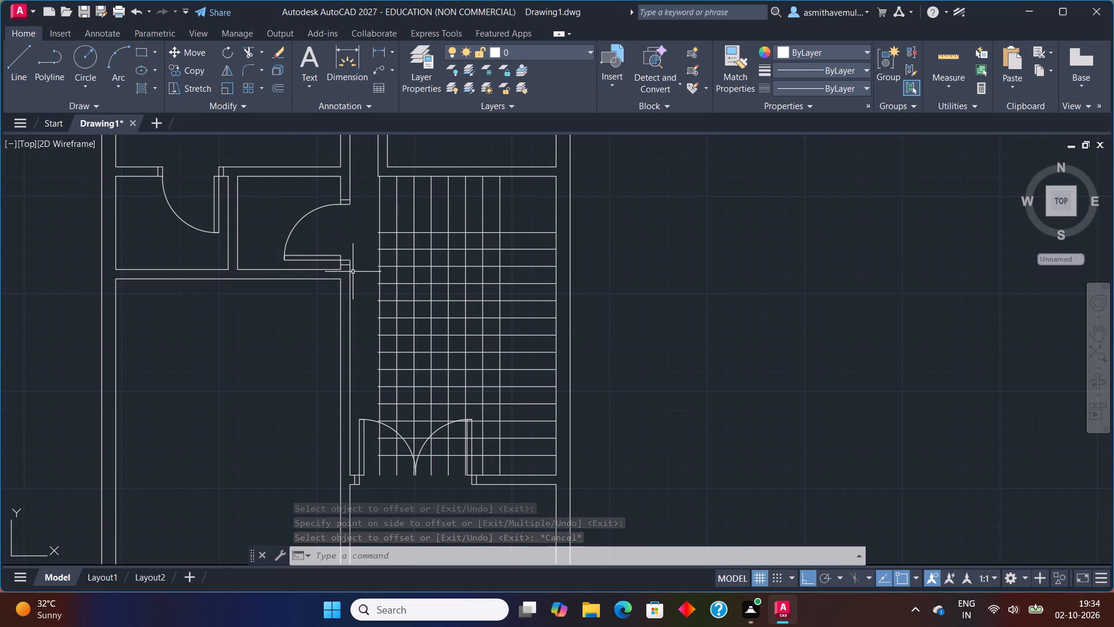
# Trim the seven new vertical tread lines between the horizontal landing line and the first tread line below it.
pyautogui.write('TRIM')
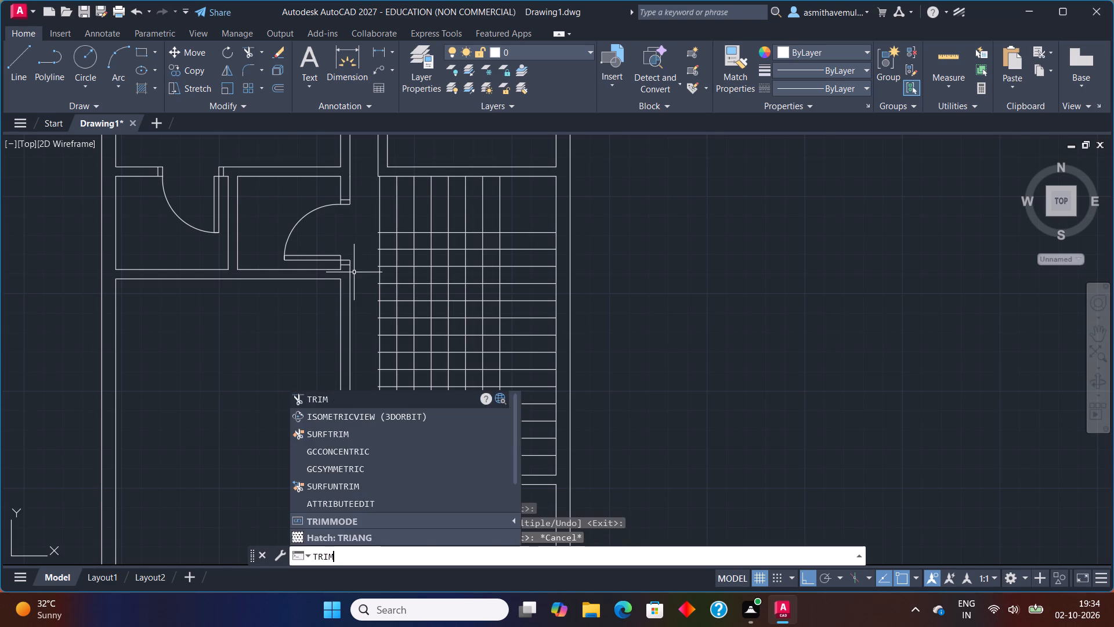
pyautogui.press('Return')
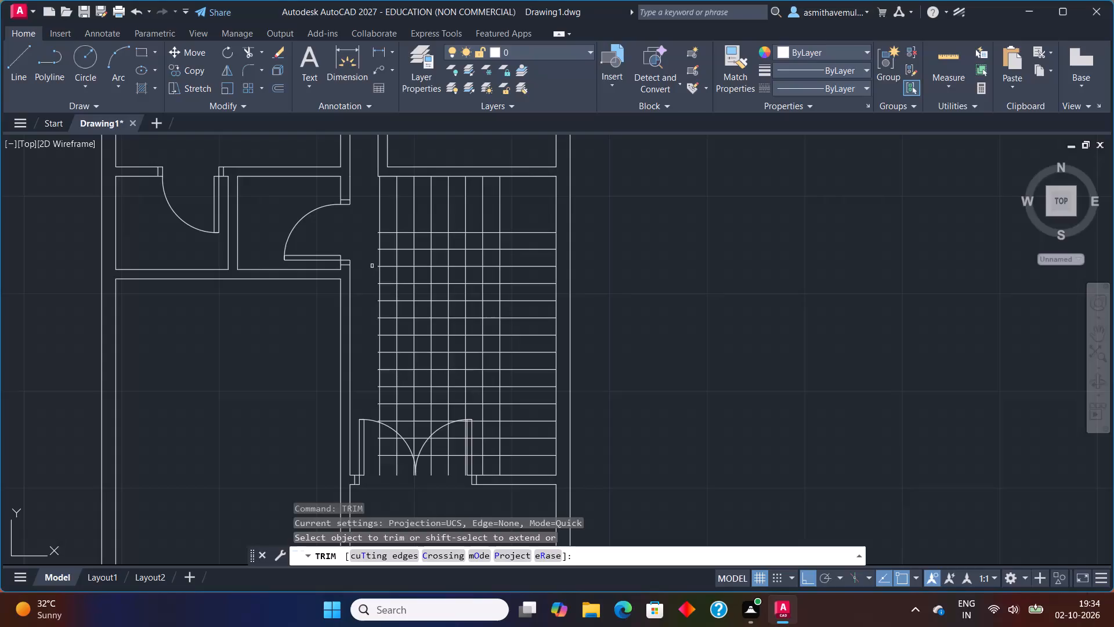
pyautogui.moveTo(375, 243); pyautogui.dragTo(458, 246)
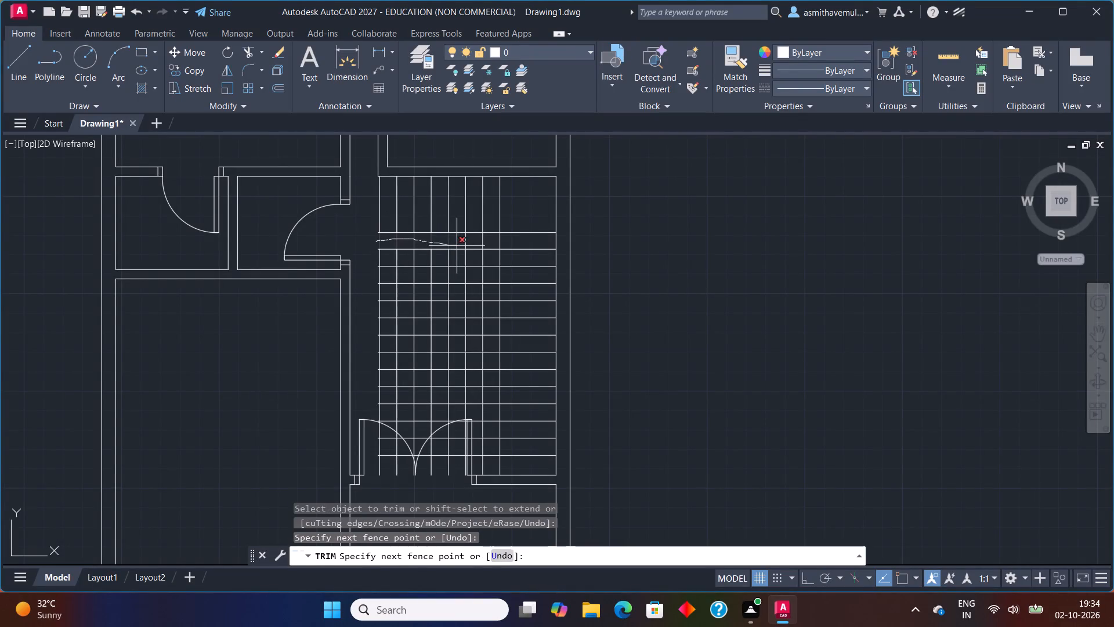
pyautogui.moveTo(458, 246); pyautogui.dragTo(487, 243)
pyautogui.scroll(-1, 483, 333)
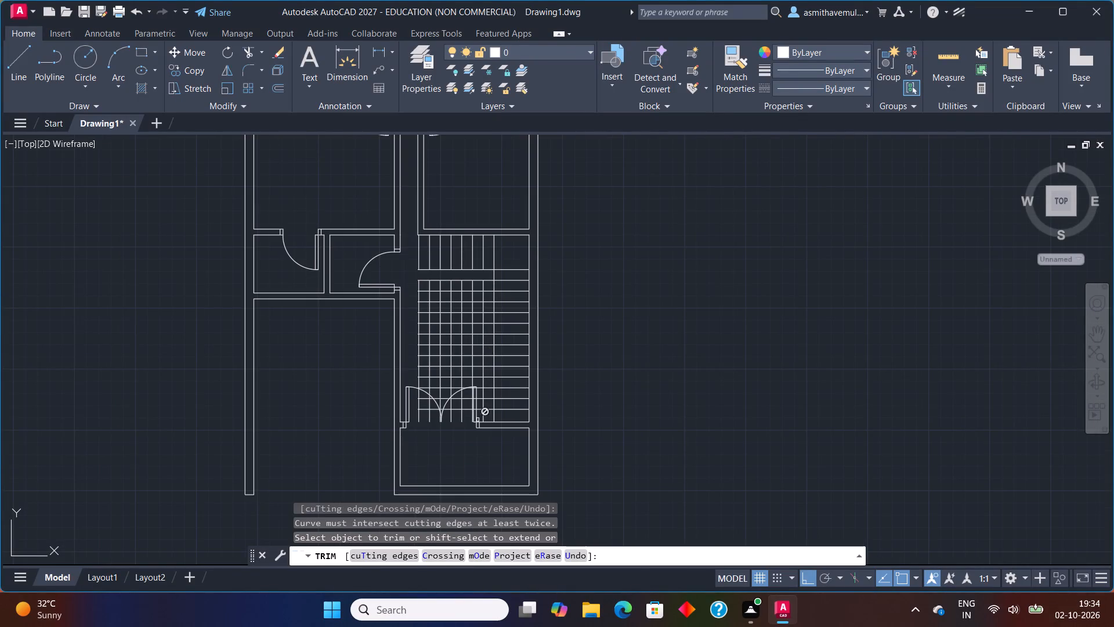
# Trim the three lowest horizontal tread lines in the gap between the double door's right leaf and the nearest vertical stair line.
pyautogui.moveTo(478, 418); pyautogui.dragTo(477, 378, button='middle')
pyautogui.scroll(2, 478, 380)
pyautogui.moveTo(480, 364); pyautogui.dragTo(480, 342)
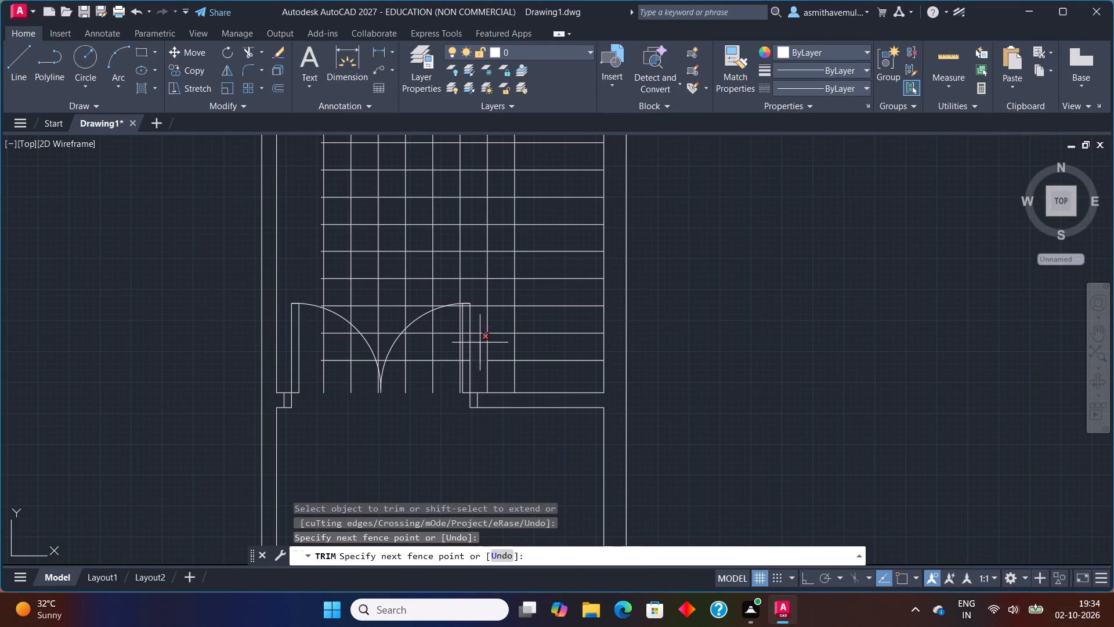
pyautogui.moveTo(480, 342); pyautogui.dragTo(478, 298)
pyautogui.scroll(1, 419, 323)
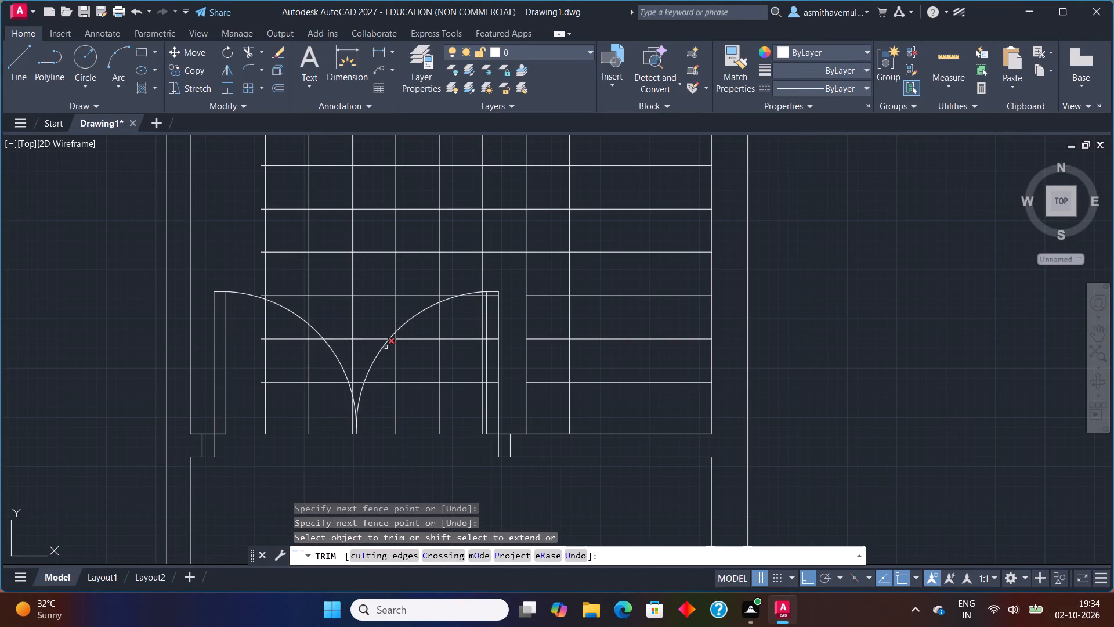
pyautogui.press('Escape')
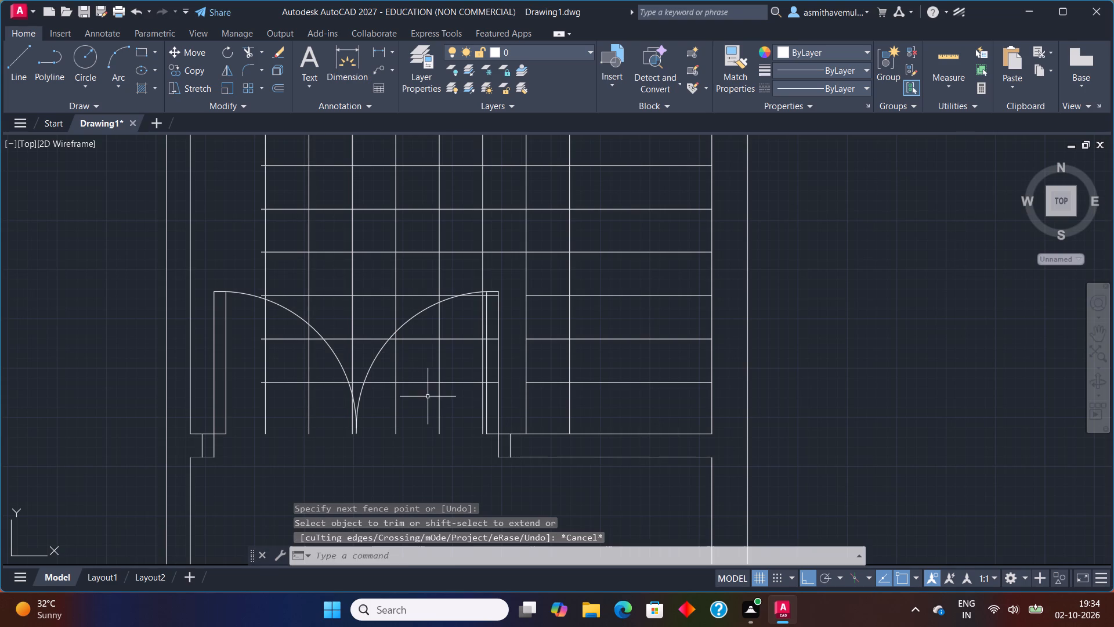
# Delete the two lowest leftover horizontal tread pieces across the double door and the five vertical line remnants below the landing.
pyautogui.moveTo(428, 397); pyautogui.dragTo(432, 331)
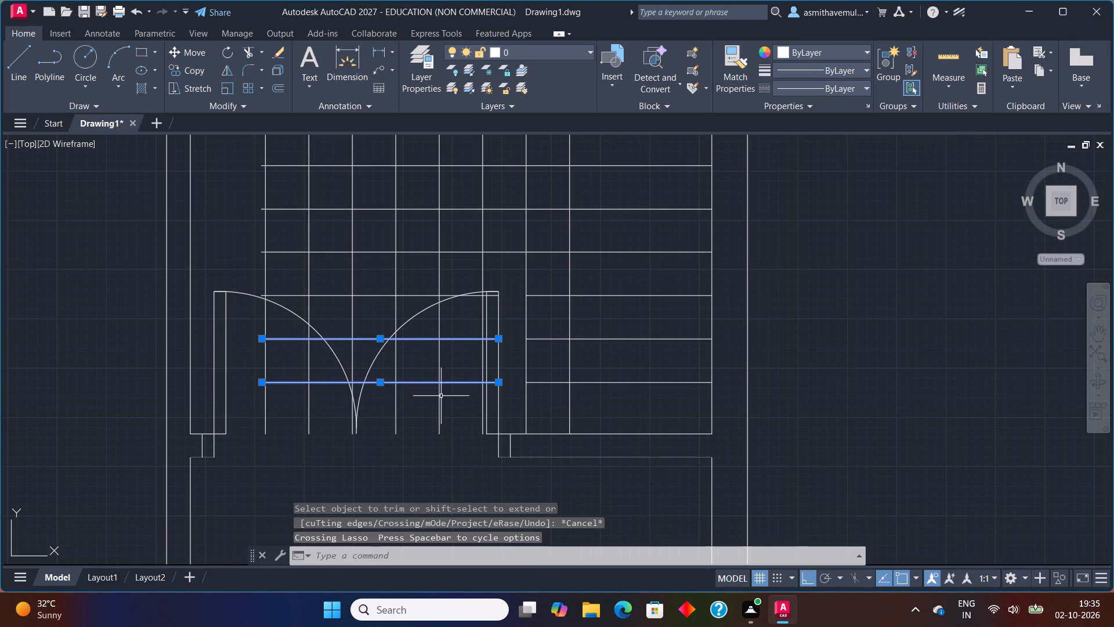
pyautogui.click(438, 402)
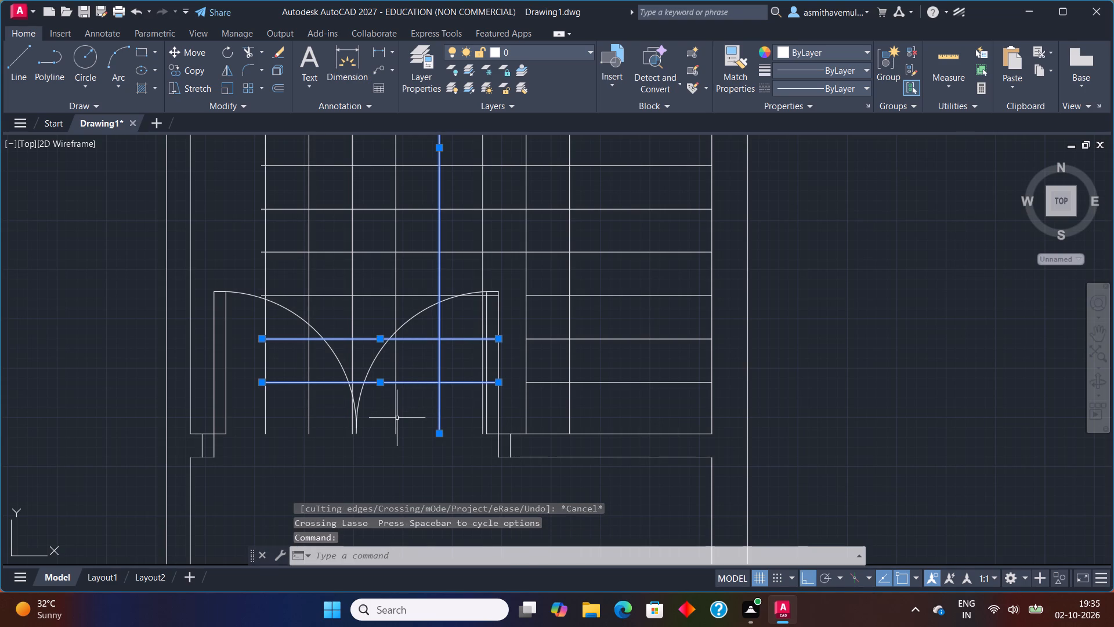
pyautogui.click(397, 419)
pyautogui.scroll(2, 371, 431)
pyautogui.click(320, 429)
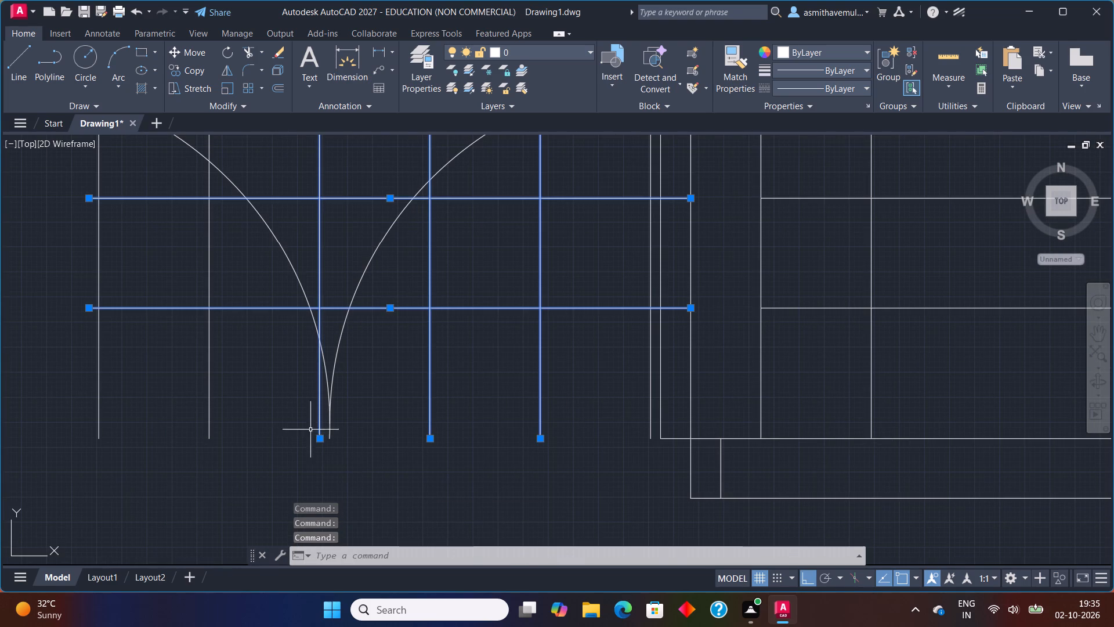
pyautogui.click(210, 429)
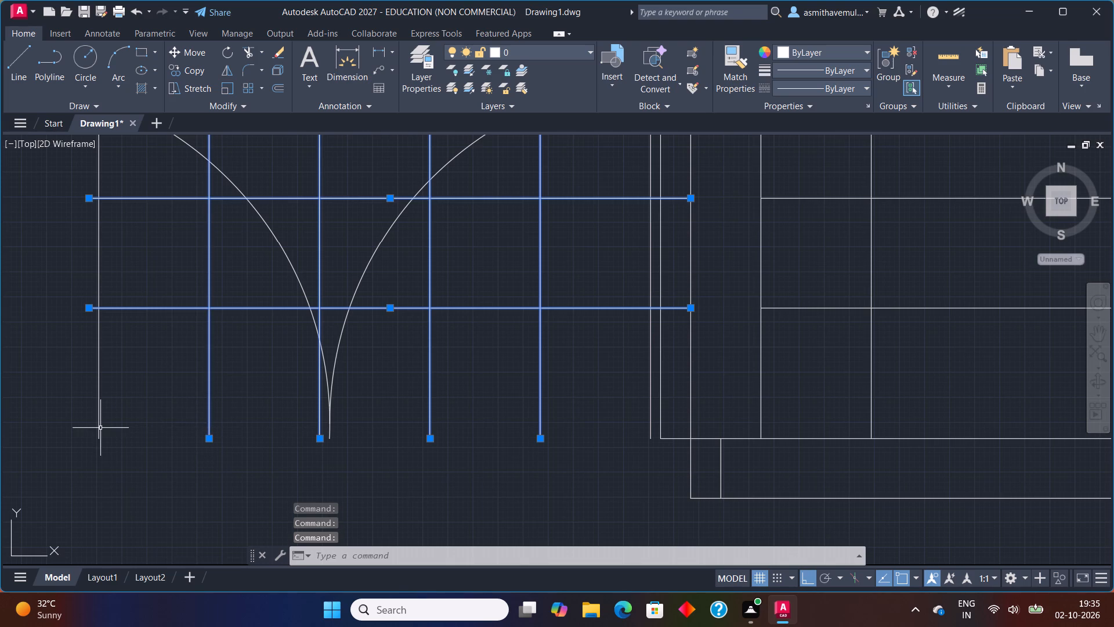
pyautogui.click(99, 428)
pyautogui.scroll(-2, 243, 369)
pyautogui.moveTo(259, 363); pyautogui.dragTo(287, 428, button='middle')
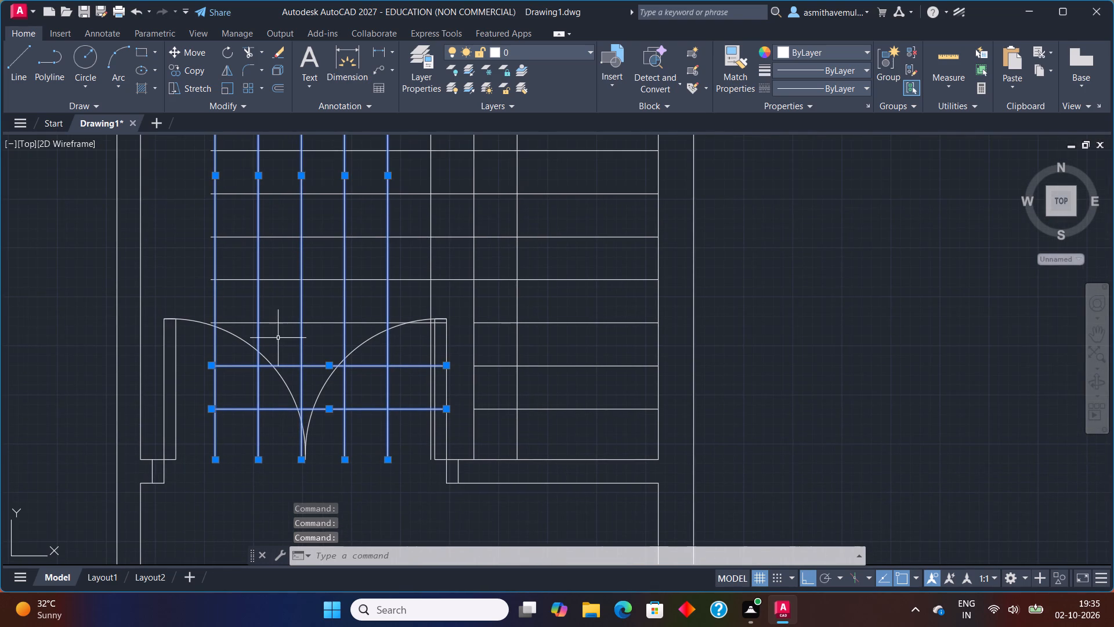
pyautogui.click(281, 321)
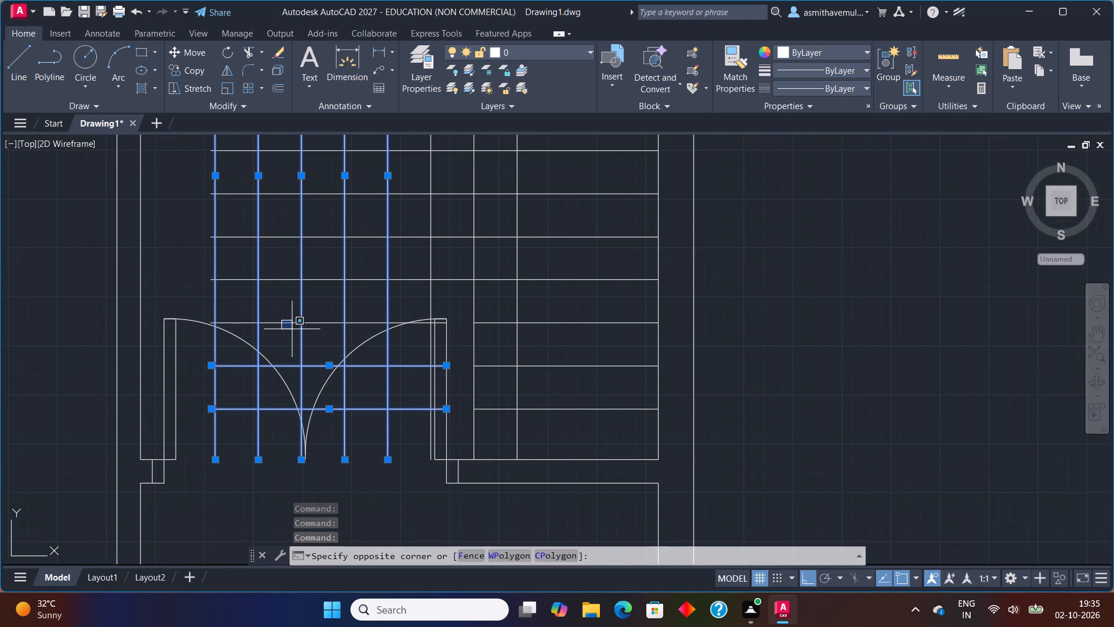
pyautogui.press('Delete')
# Delete the leftover vertical line below the landing that runs through the double door's right leaf.
pyautogui.scroll(-1, 364, 345)
pyautogui.moveTo(364, 344); pyautogui.dragTo(363, 391, button='middle')
pyautogui.scroll(2, 380, 392)
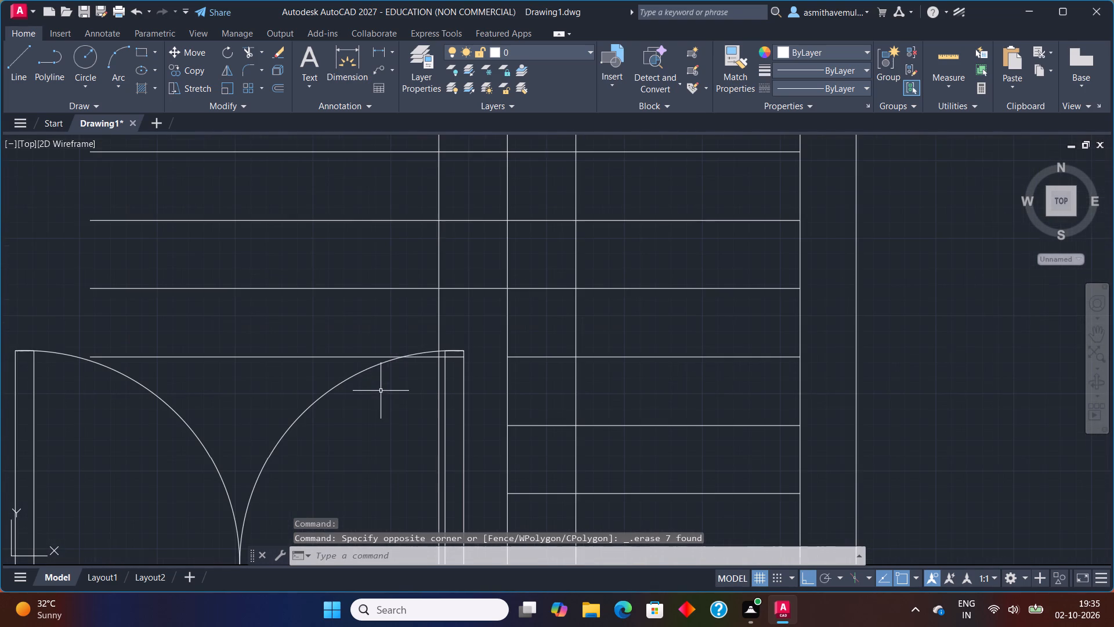
pyautogui.click(439, 391)
pyautogui.scroll(-4, 434, 391)
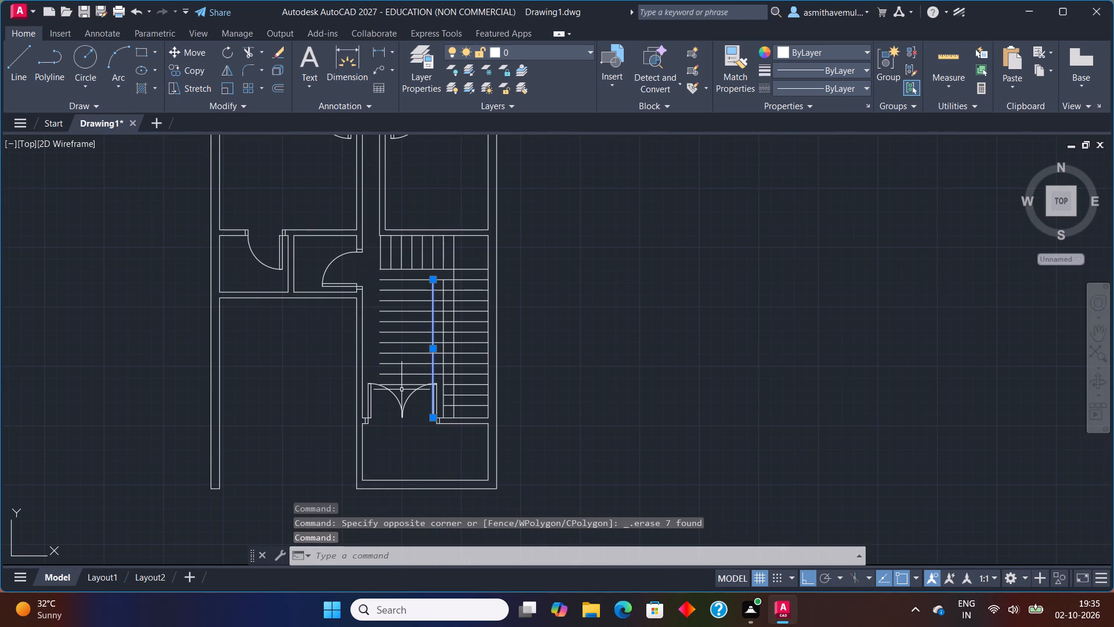
pyautogui.press('Delete')
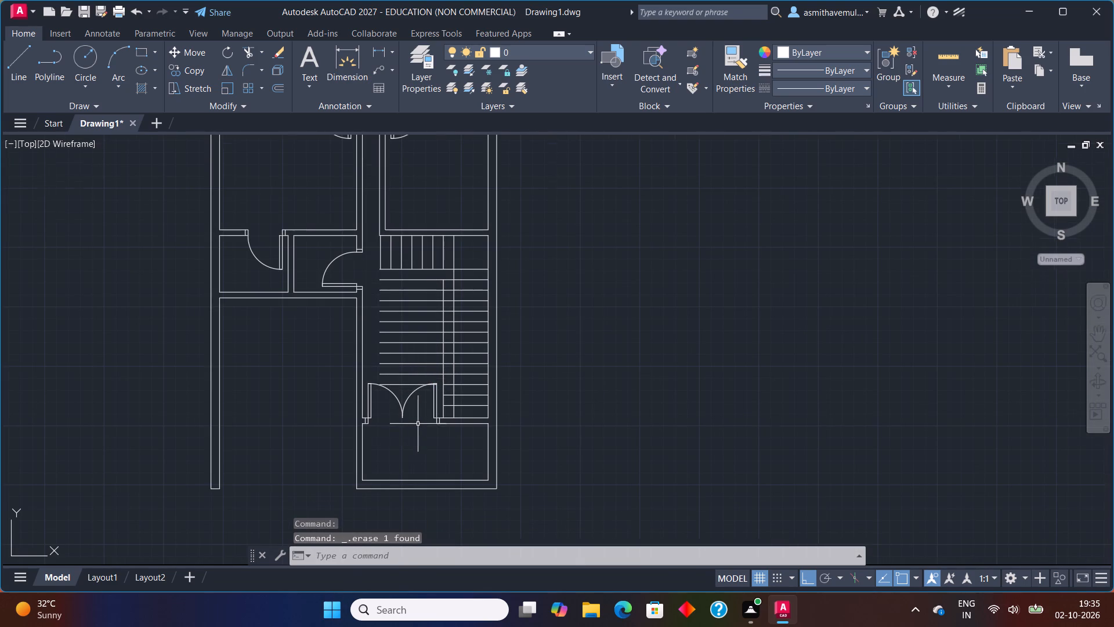
# Trim the four lowest tread lines left of the flight, from the double door upward, back to the nearest vertical stair line.
pyautogui.scroll(1, 418, 424)
pyautogui.moveTo(421, 422); pyautogui.dragTo(411, 462, button='middle')
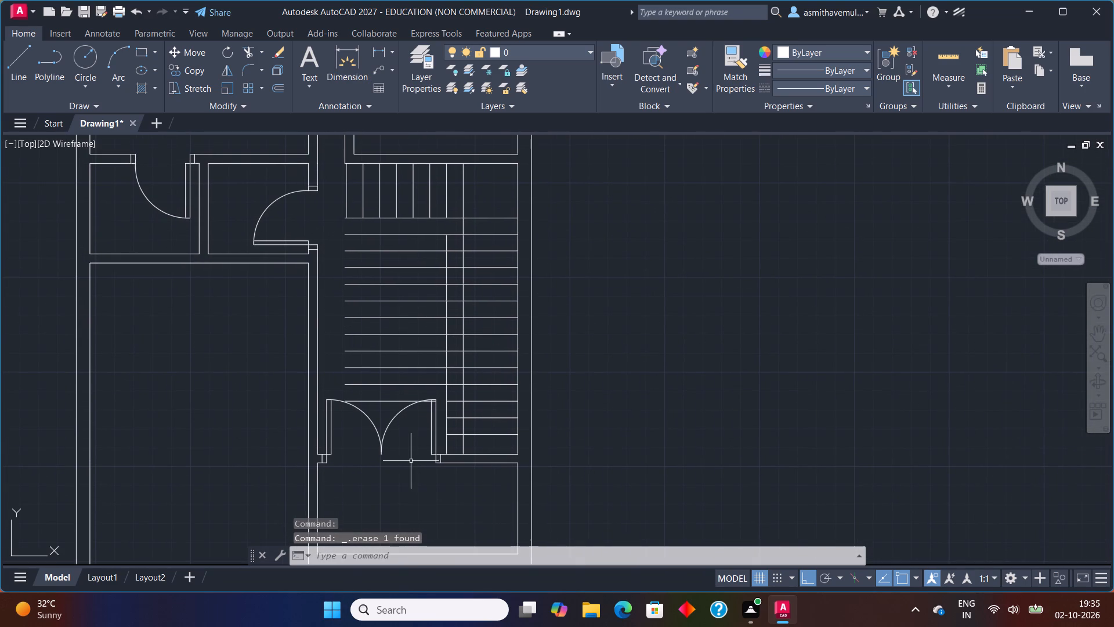
pyautogui.write('TRI')
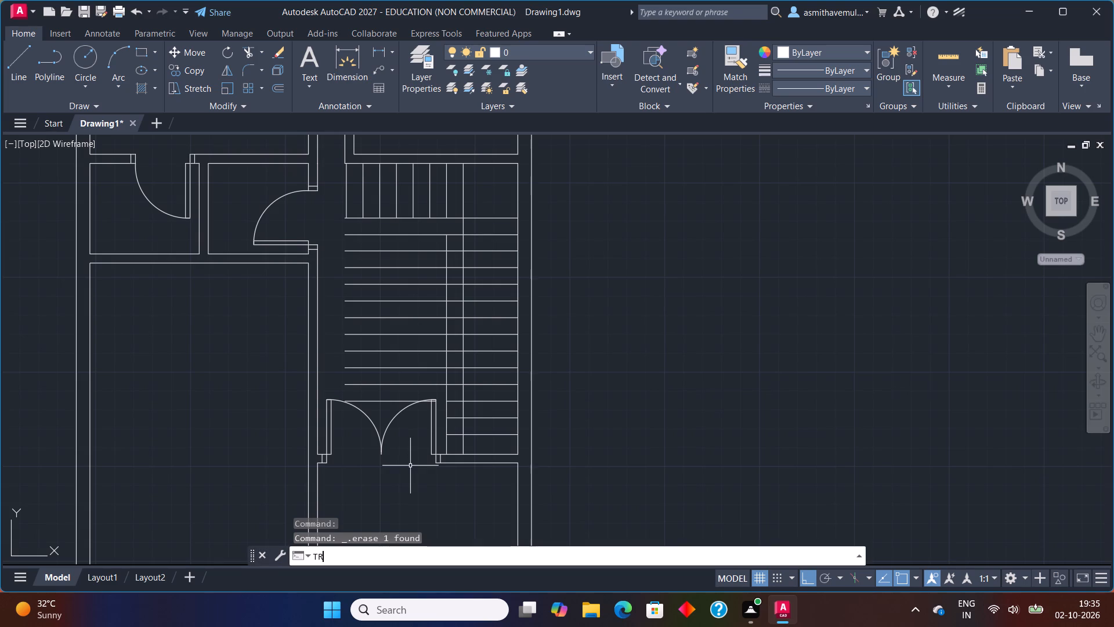
pyautogui.press('m')
pyautogui.press('Return')
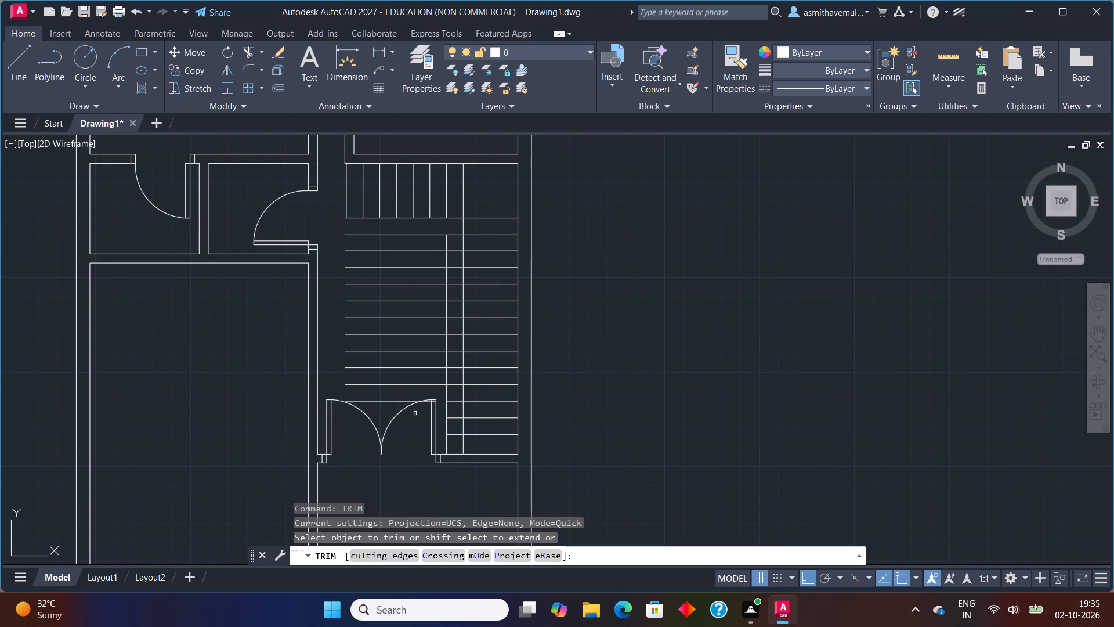
pyautogui.scroll(1, 413, 410)
pyautogui.click(375, 395)
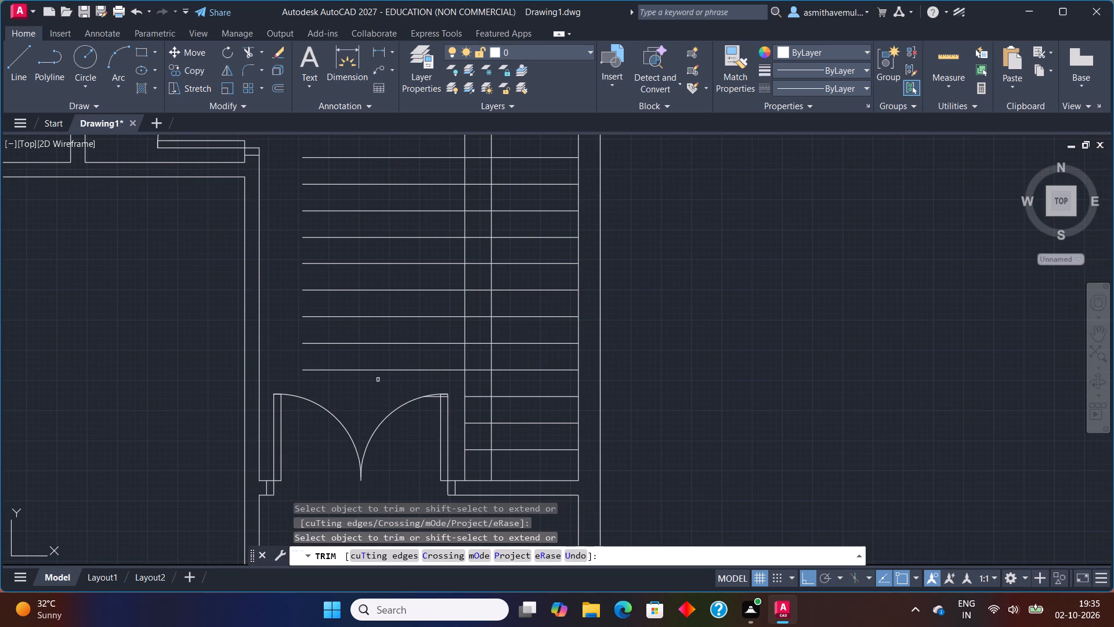
pyautogui.click(379, 369)
pyautogui.click(379, 344)
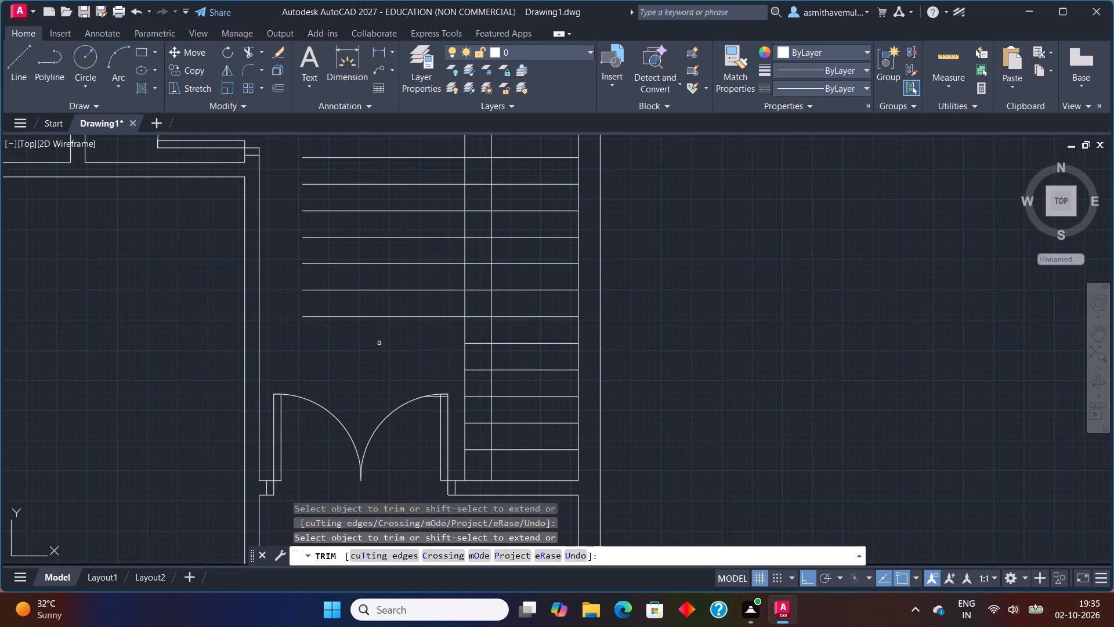
pyautogui.click(379, 318)
# Trim the remaining seven horizontal tread lines below the landing back to the same vertical stair line.
pyautogui.moveTo(379, 315); pyautogui.dragTo(376, 400, button='middle')
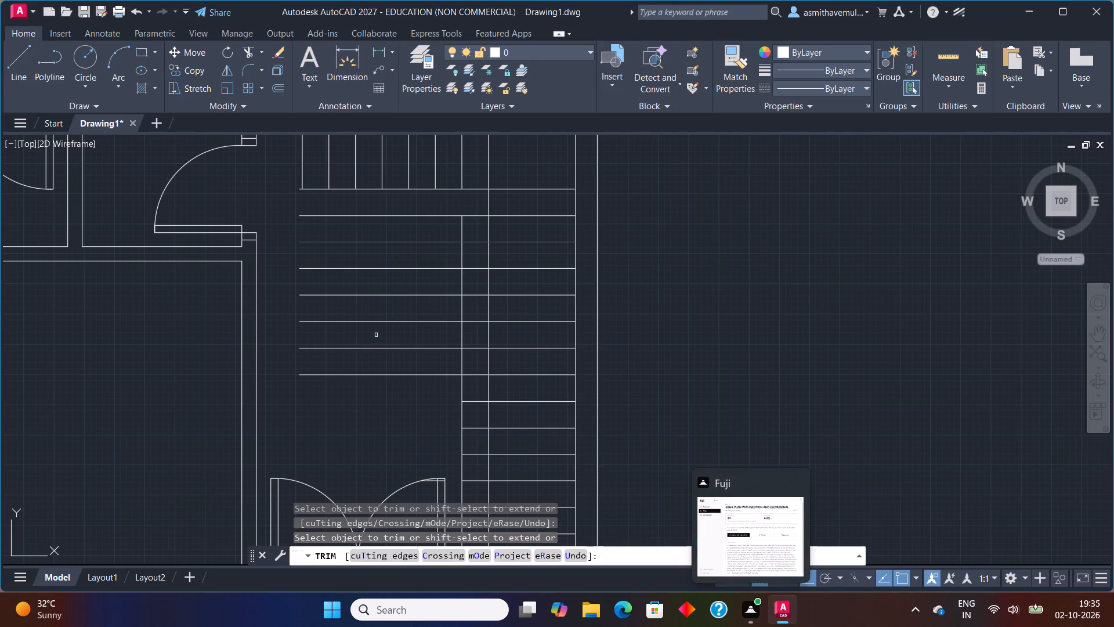
pyautogui.click(354, 377)
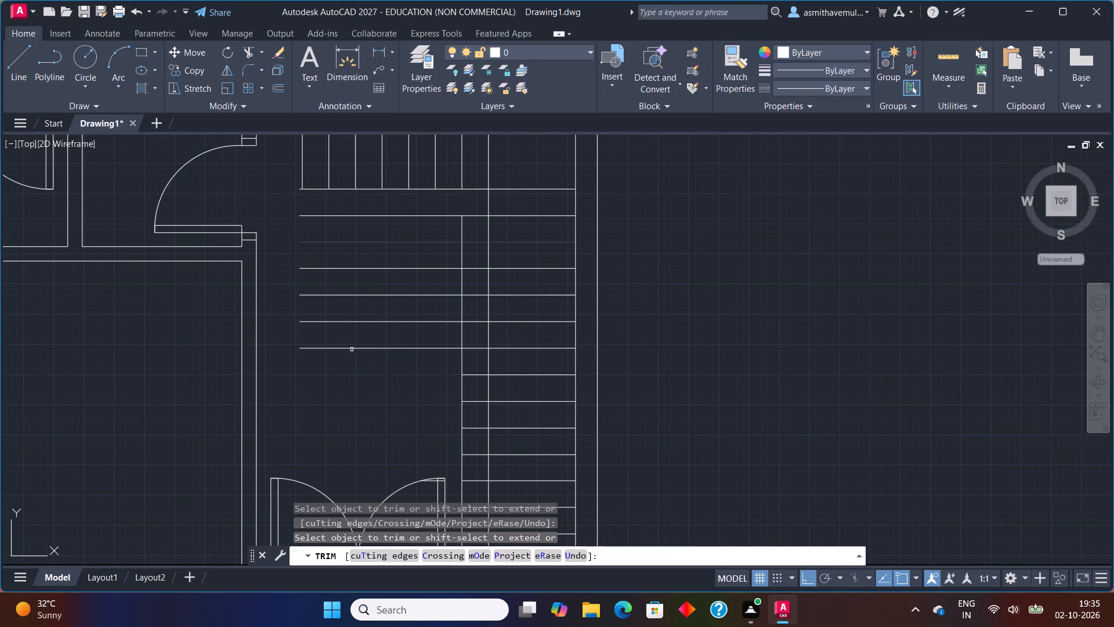
pyautogui.click(352, 347)
pyautogui.click(352, 323)
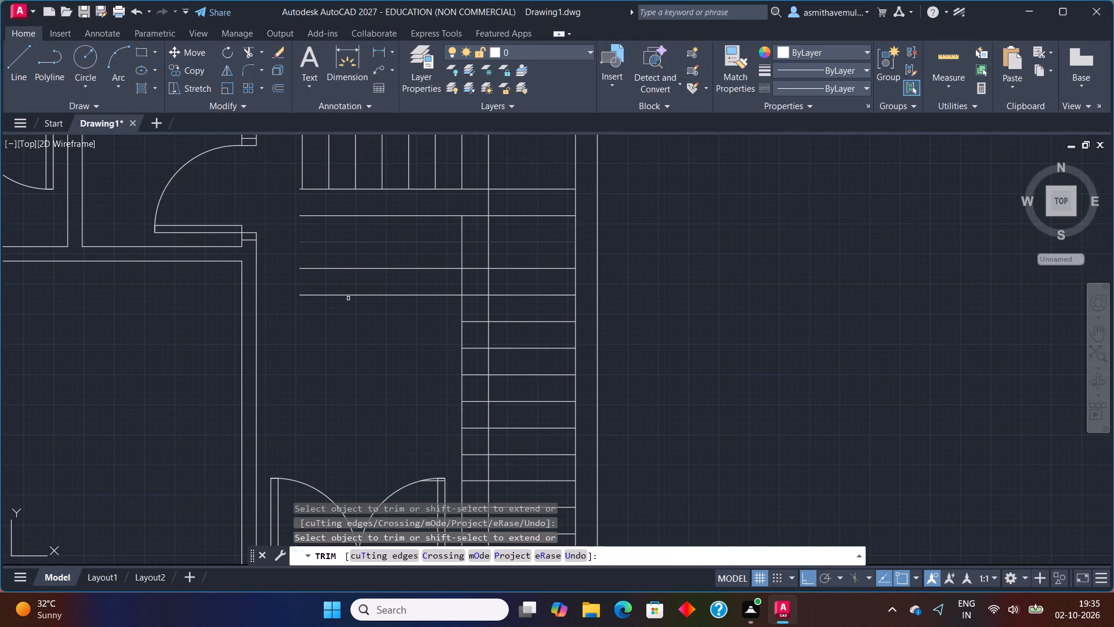
pyautogui.click(348, 296)
pyautogui.click(346, 268)
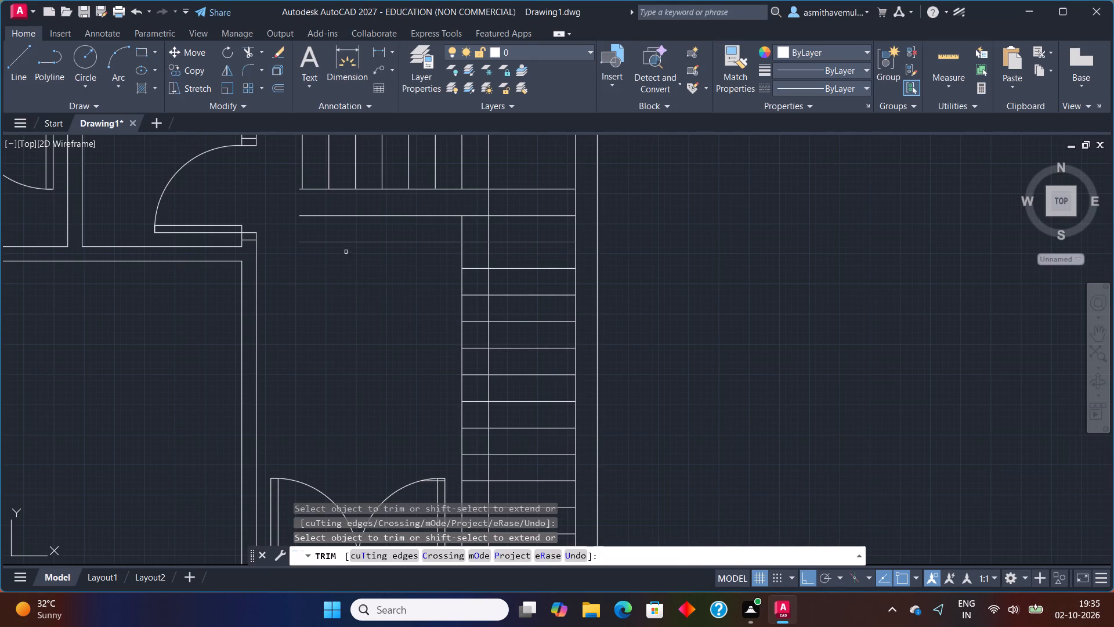
pyautogui.click(346, 243)
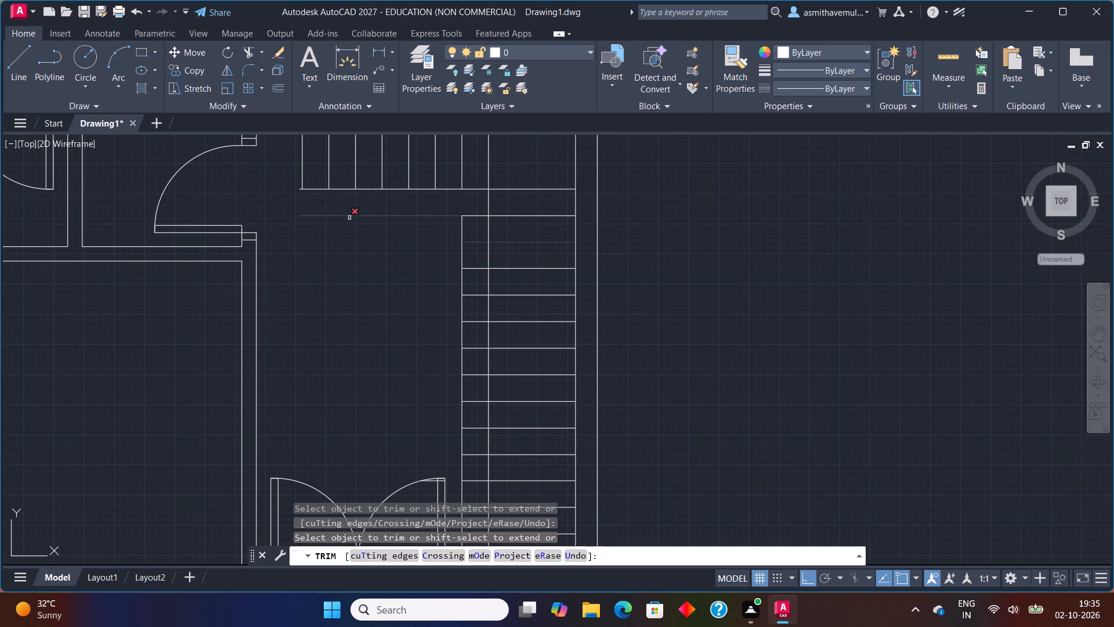
pyautogui.click(349, 218)
# Trim the five uppermost tread stubs below the landing back to the flight's left edge, removing the outer vertical line pieces between them.
pyautogui.click(469, 242)
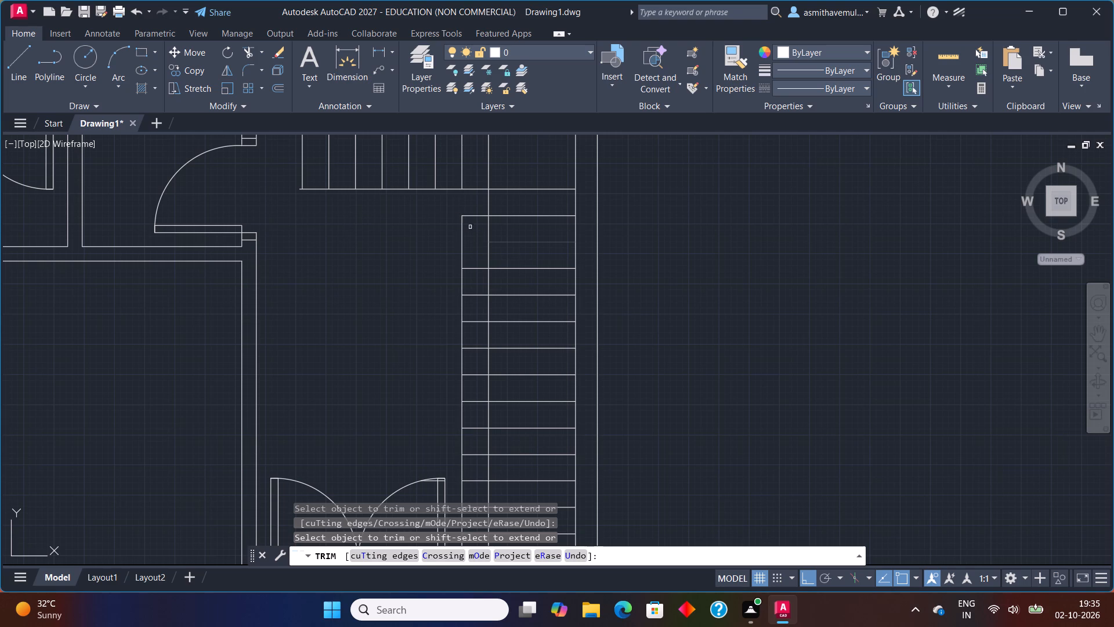
pyautogui.click(471, 216)
pyautogui.click(463, 230)
pyautogui.click(469, 271)
pyautogui.click(474, 300)
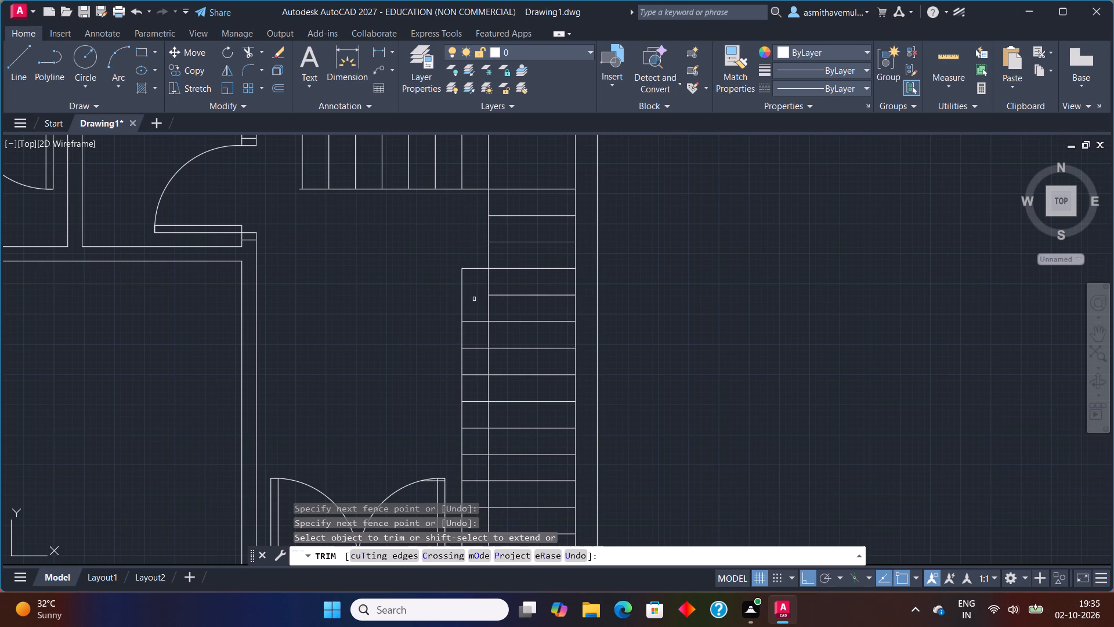
pyautogui.click(474, 268)
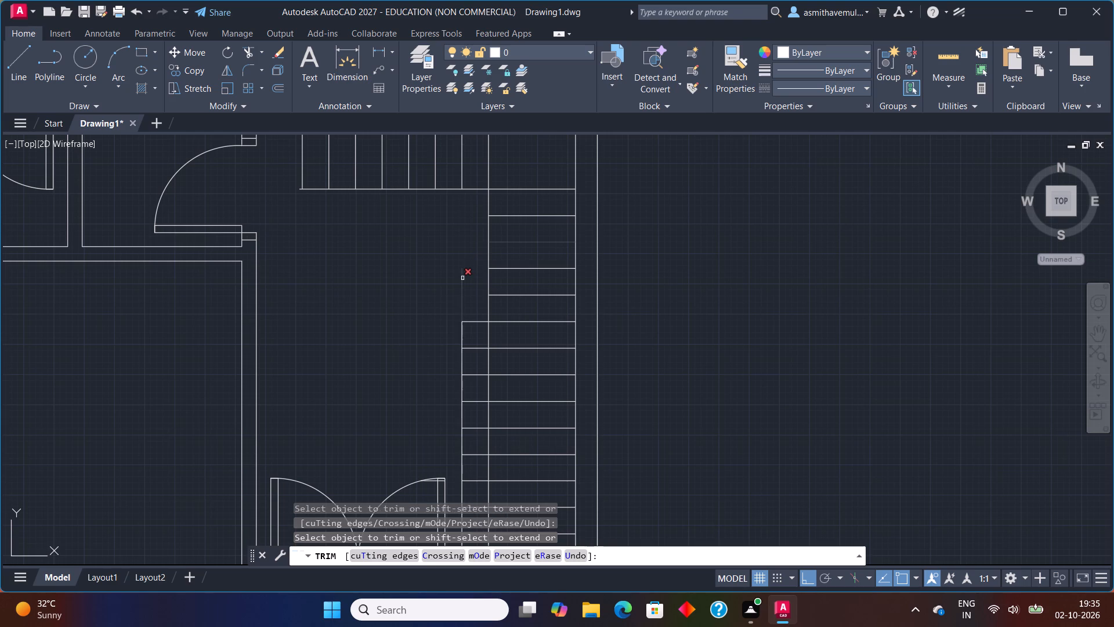
pyautogui.click(462, 279)
pyautogui.click(469, 325)
pyautogui.click(469, 318)
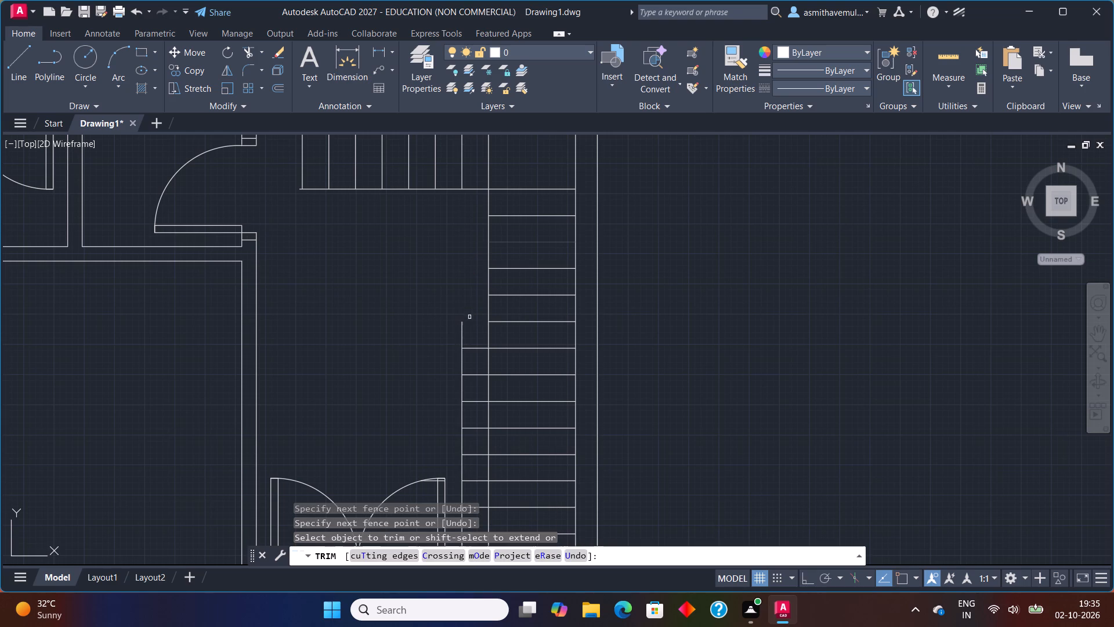
pyautogui.click(462, 335)
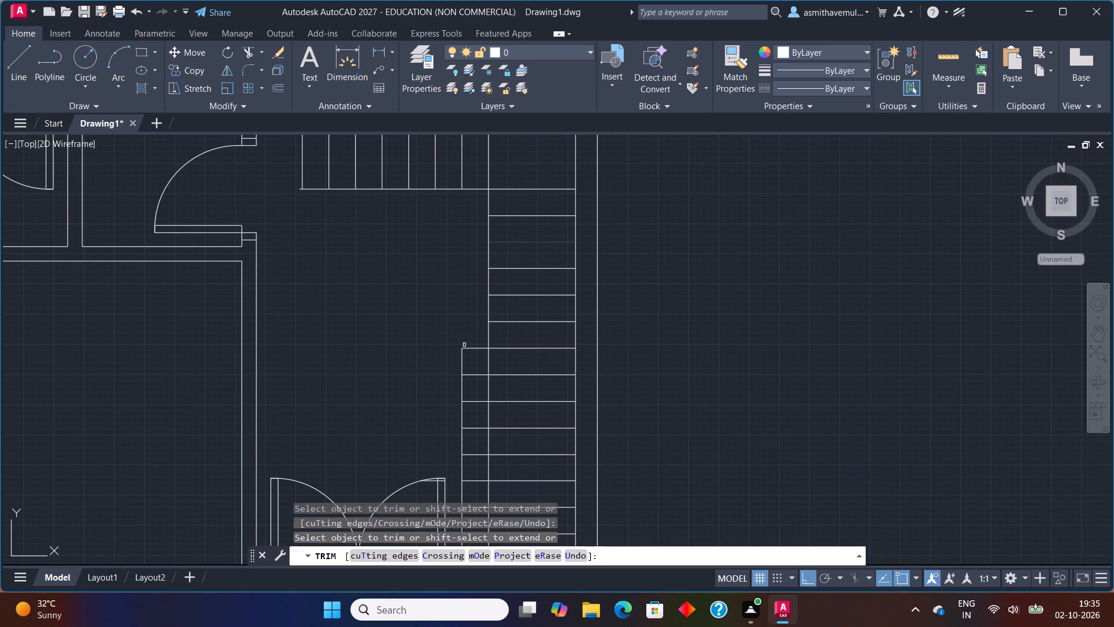
# Trim the following five tread stubs down the flight to its left edge, together with the outer vertical line pieces between them.
pyautogui.click(466, 349)
pyautogui.click(462, 367)
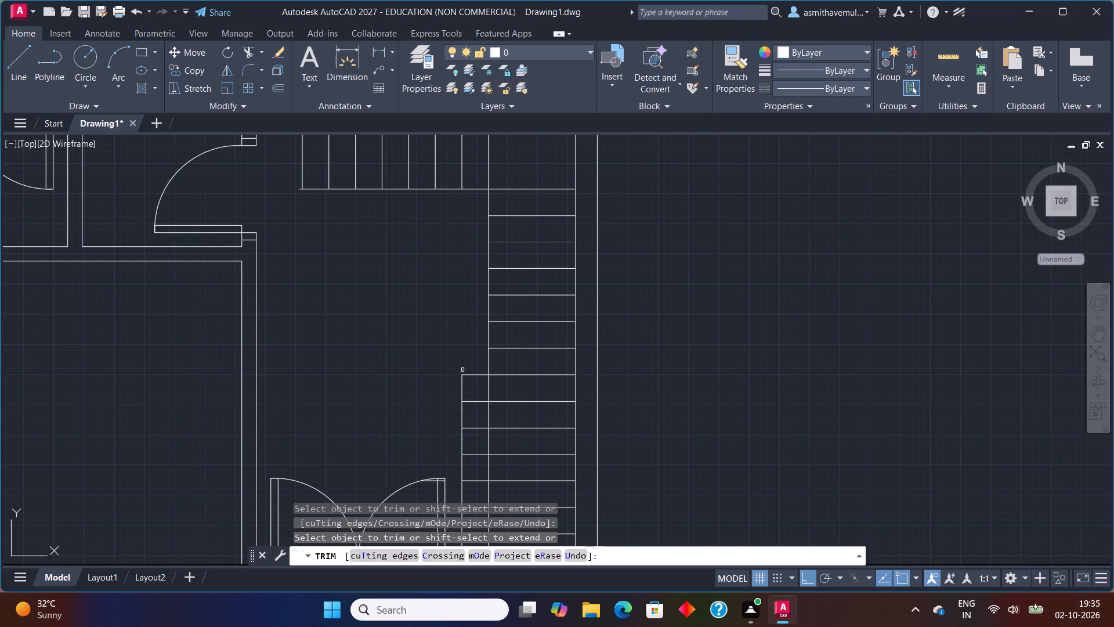
pyautogui.click(467, 374)
pyautogui.click(463, 395)
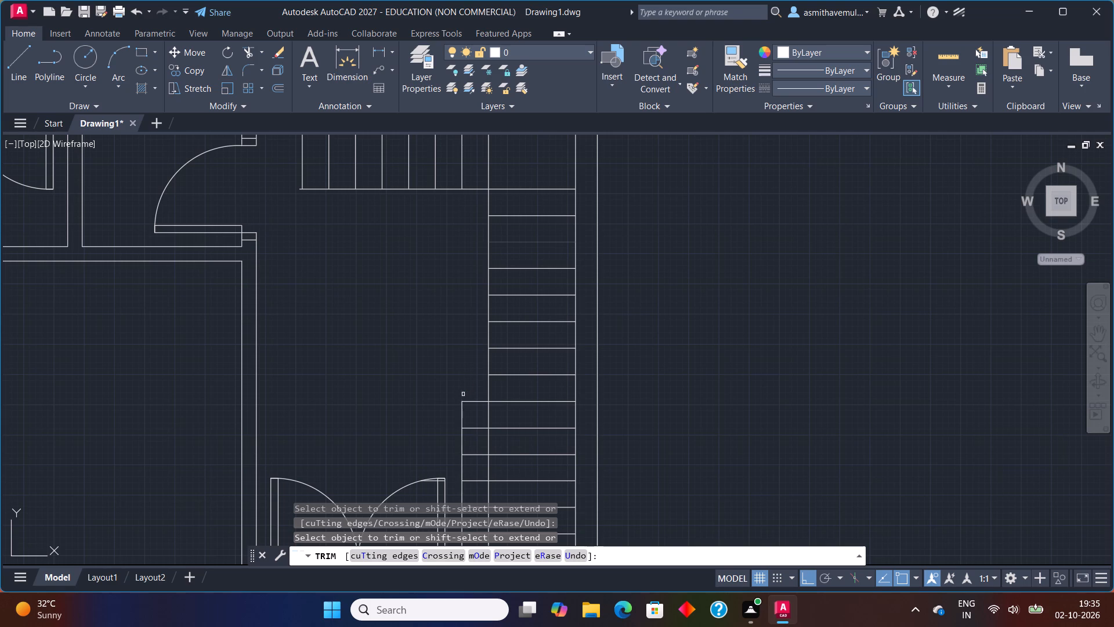
pyautogui.click(467, 402)
pyautogui.click(462, 419)
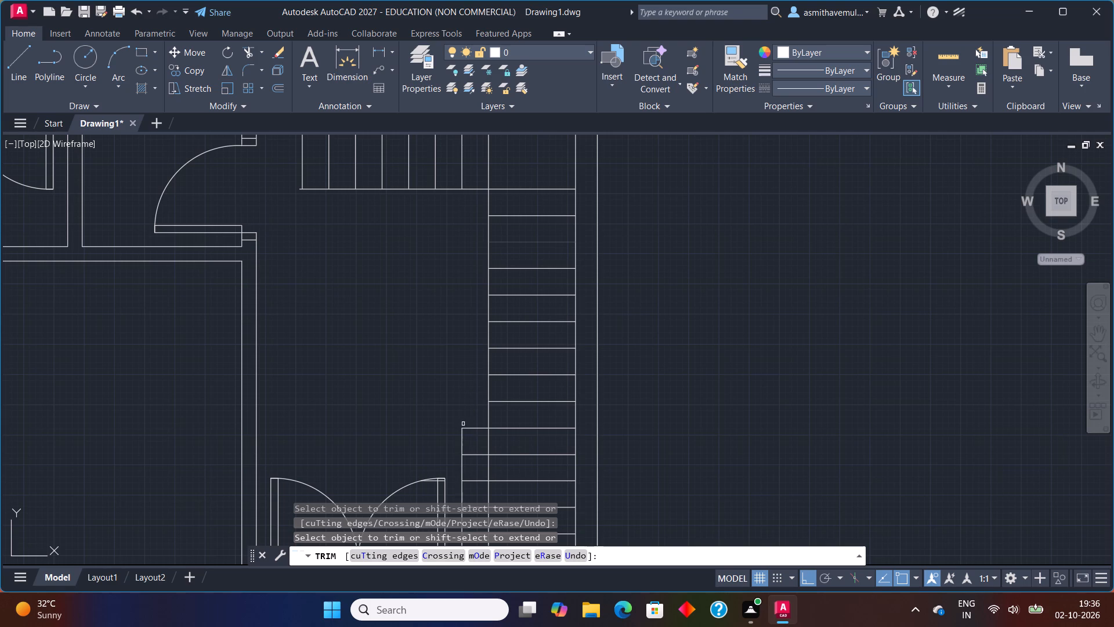
pyautogui.click(471, 430)
pyautogui.click(461, 441)
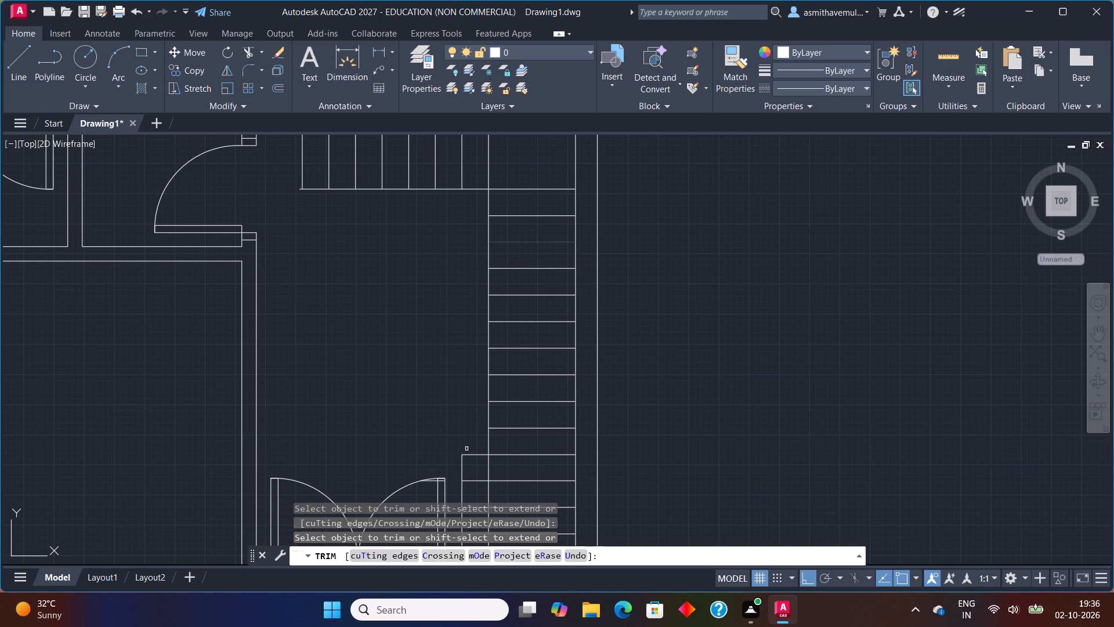
pyautogui.click(476, 455)
pyautogui.click(462, 468)
# Trim the three lowest tread stubs beside the double door to the flight's left edge and remove the remaining outer vertical line.
pyautogui.scroll(-1, 472, 461)
pyautogui.moveTo(475, 463); pyautogui.dragTo(475, 344, button='middle')
pyautogui.scroll(1, 475, 364)
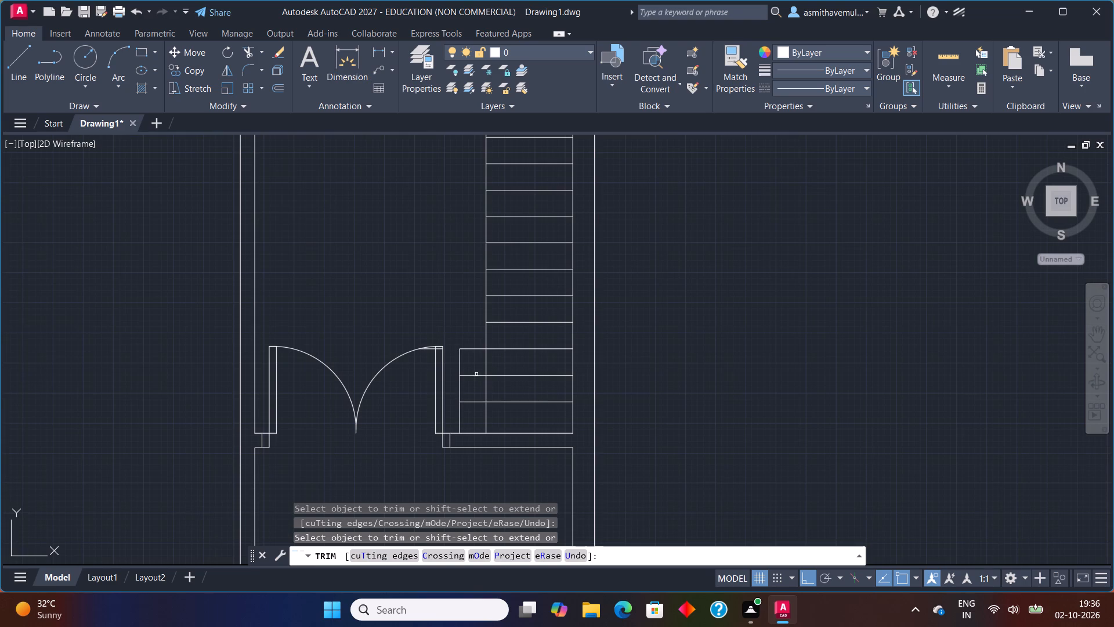
pyautogui.click(476, 346)
pyautogui.click(475, 353)
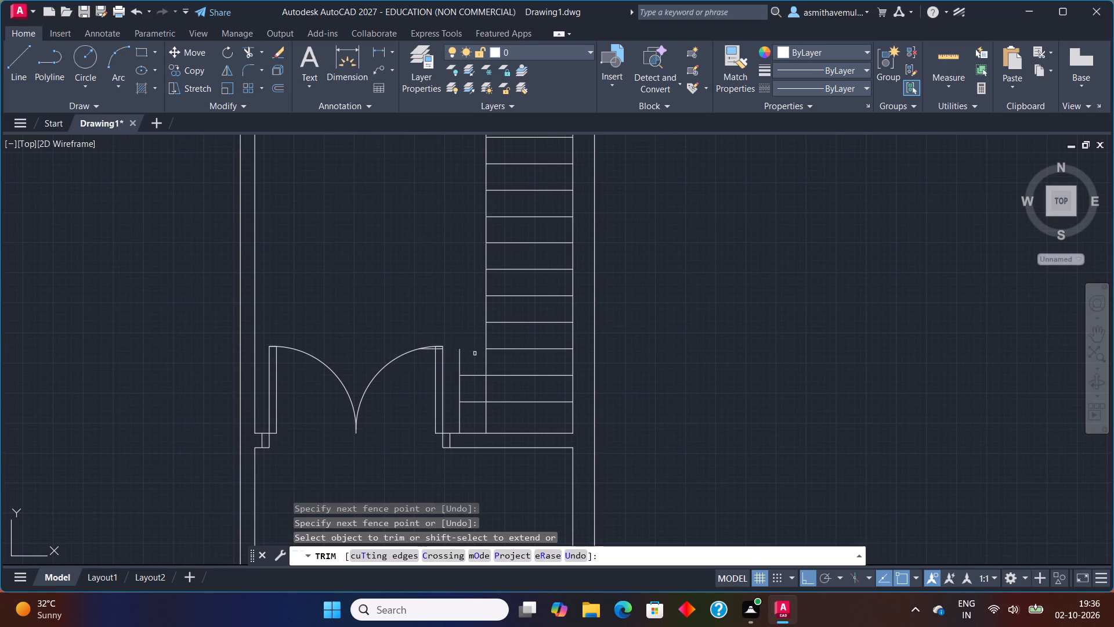
pyautogui.click(460, 367)
pyautogui.click(462, 377)
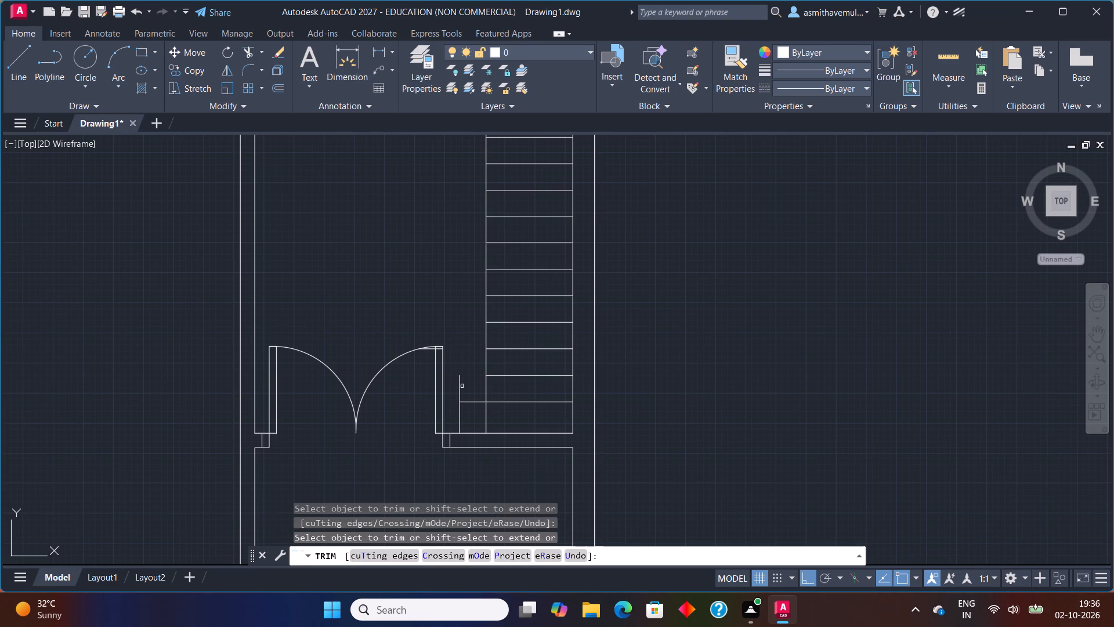
pyautogui.click(461, 390)
pyautogui.click(464, 402)
pyautogui.click(458, 421)
# Trim the lower edge line's overhang and the leftmost tread line at the open end of the upper stair flight.
pyautogui.scroll(-1, 469, 403)
pyautogui.moveTo(466, 378); pyautogui.dragTo(468, 496, button='middle')
pyautogui.scroll(2, 400, 321)
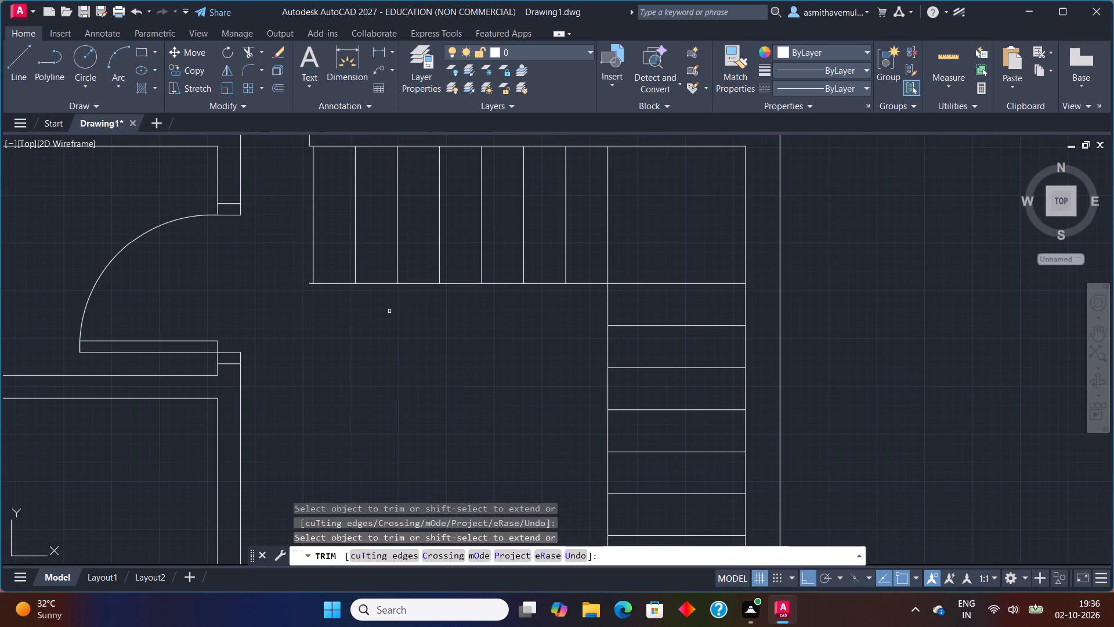
pyautogui.moveTo(372, 306); pyautogui.dragTo(376, 323, button='middle')
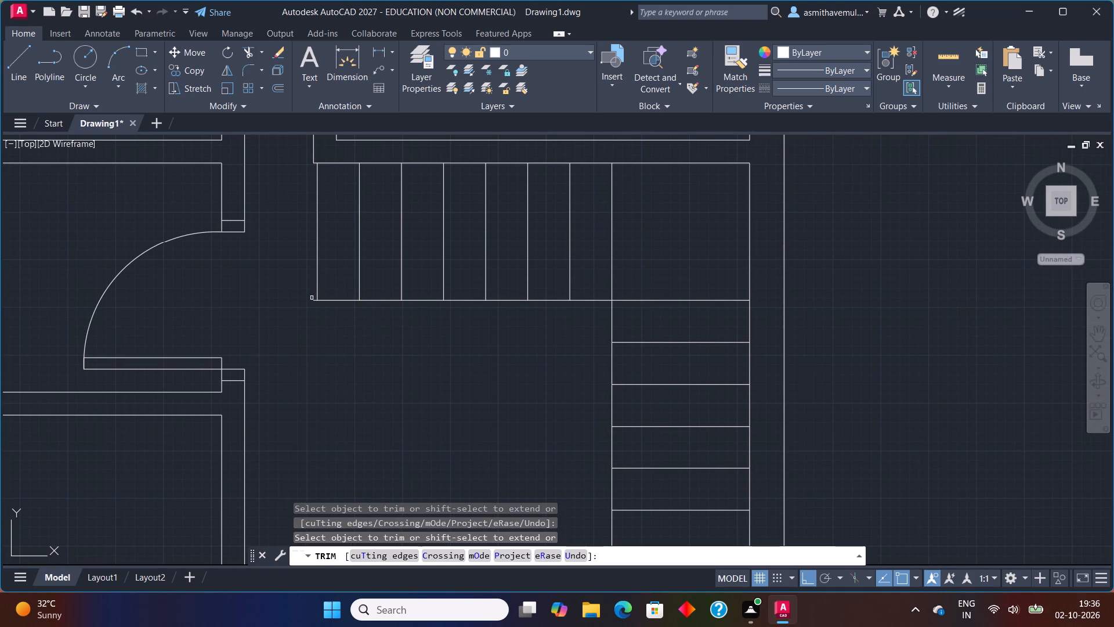
pyautogui.click(313, 301)
pyautogui.click(319, 273)
pyautogui.press('Escape')
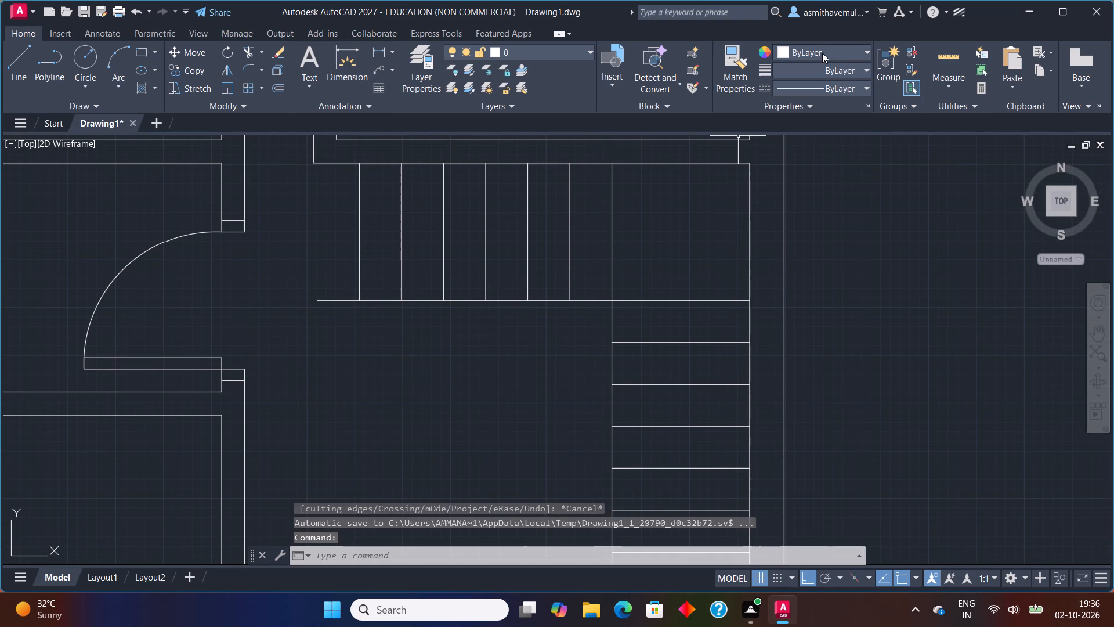
# Load the ACAD_ISO02W100 ISO dash linetype into the drawing.
pyautogui.click(830, 82)
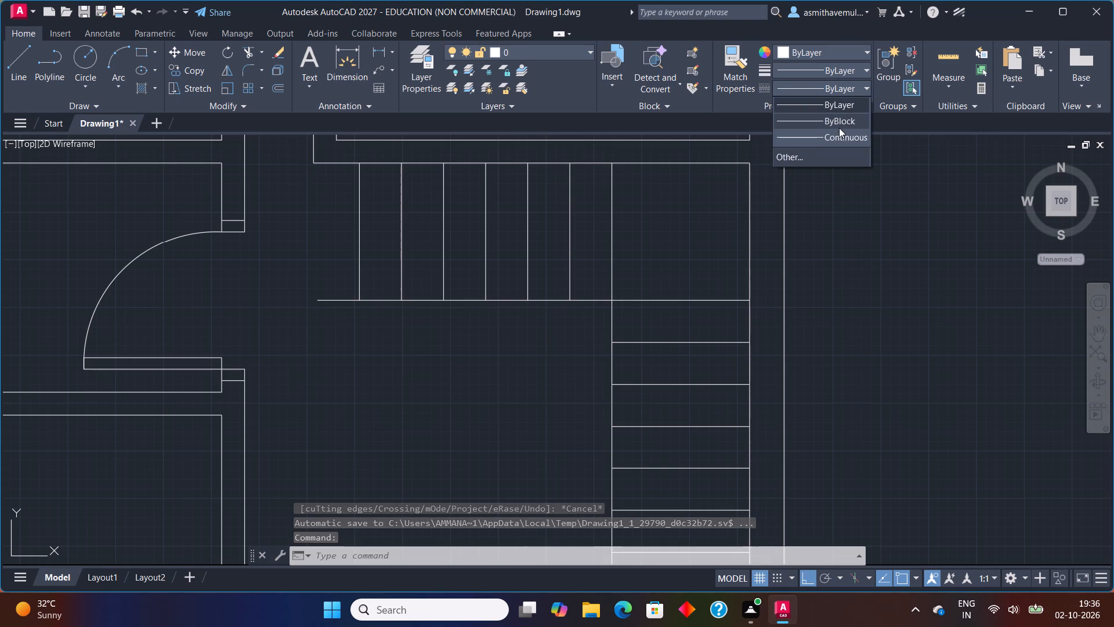
pyautogui.click(841, 63)
pyautogui.click(842, 64)
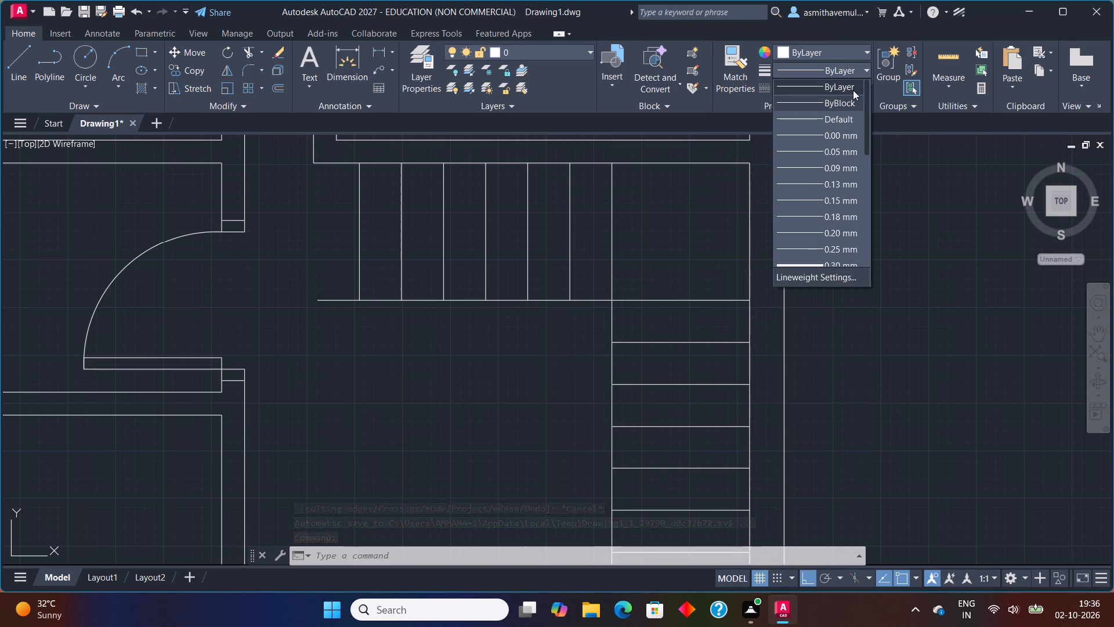
pyautogui.click(853, 80)
pyautogui.click(853, 80)
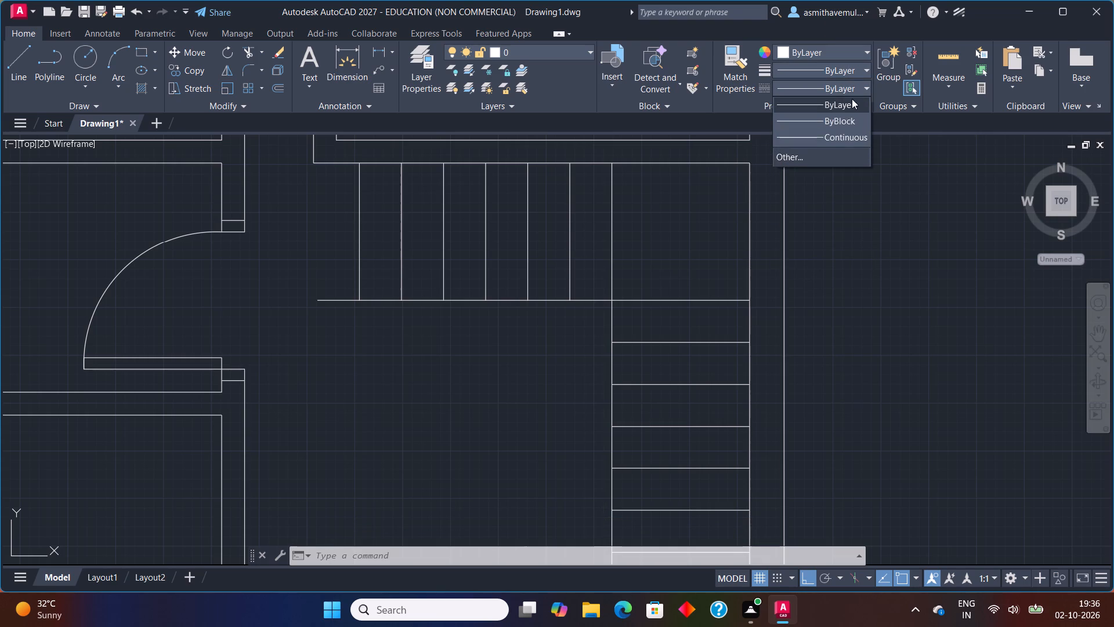
pyautogui.click(847, 150)
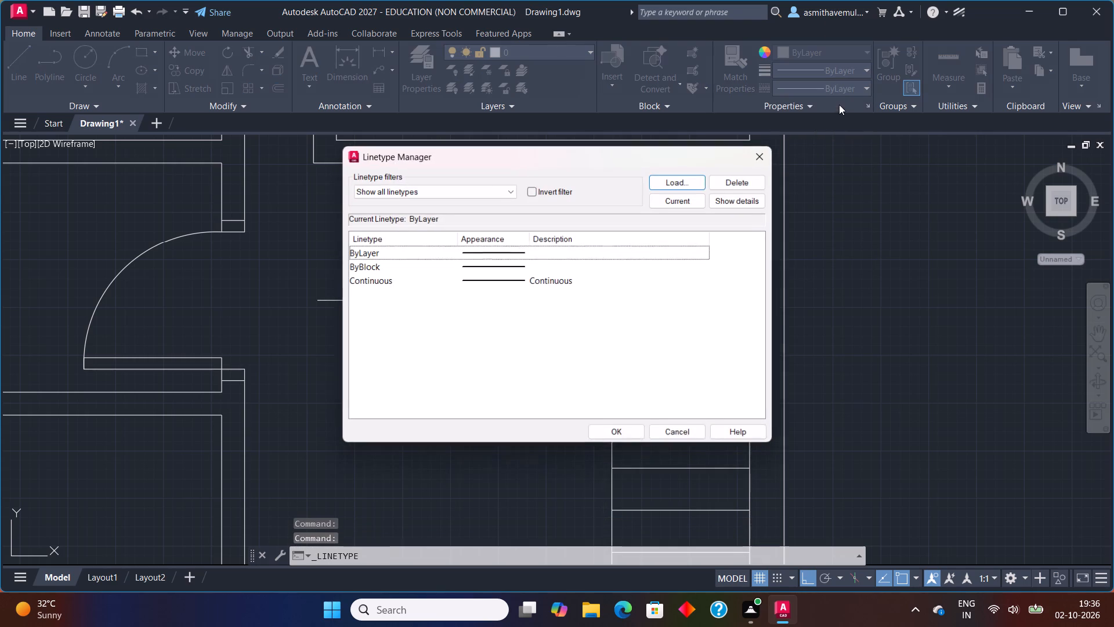
pyautogui.click(697, 183)
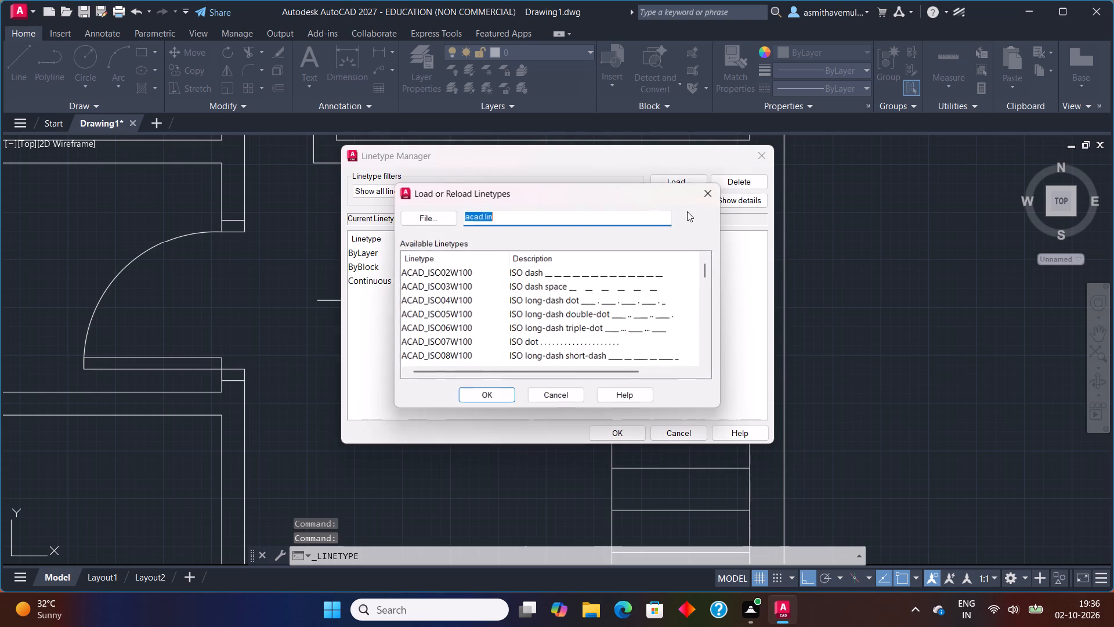
pyautogui.click(658, 276)
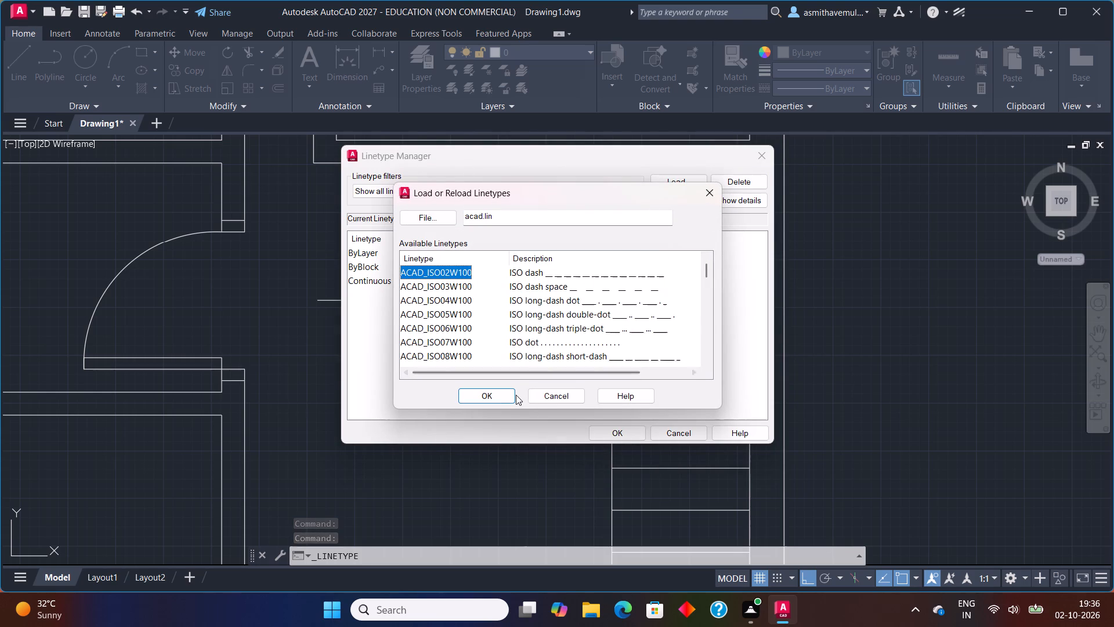
pyautogui.click(504, 395)
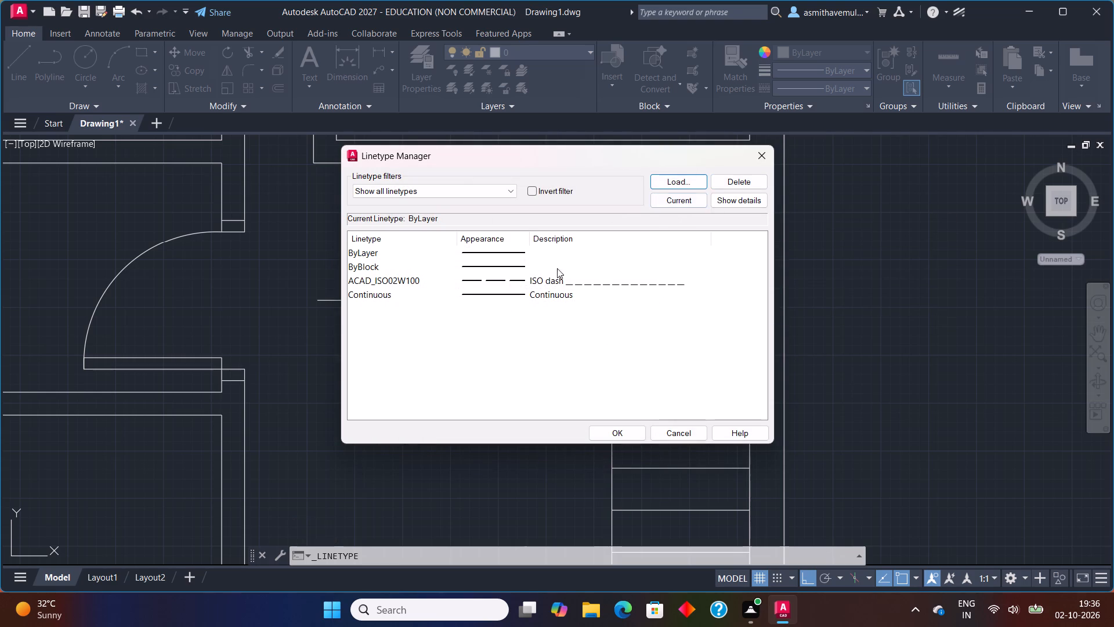
pyautogui.click(558, 278)
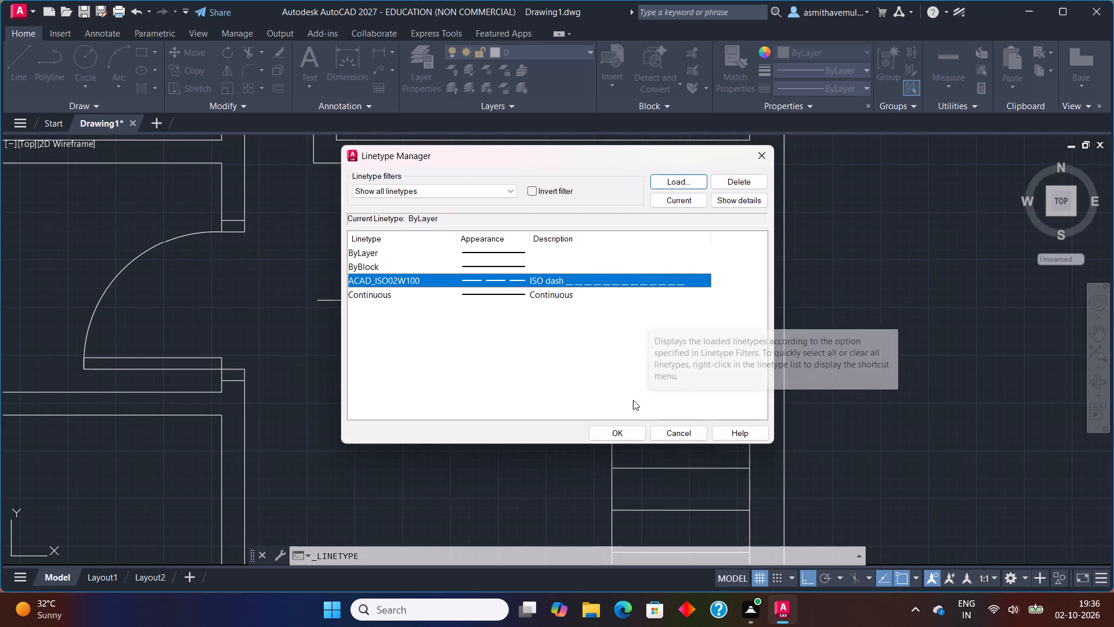
pyautogui.click(615, 441)
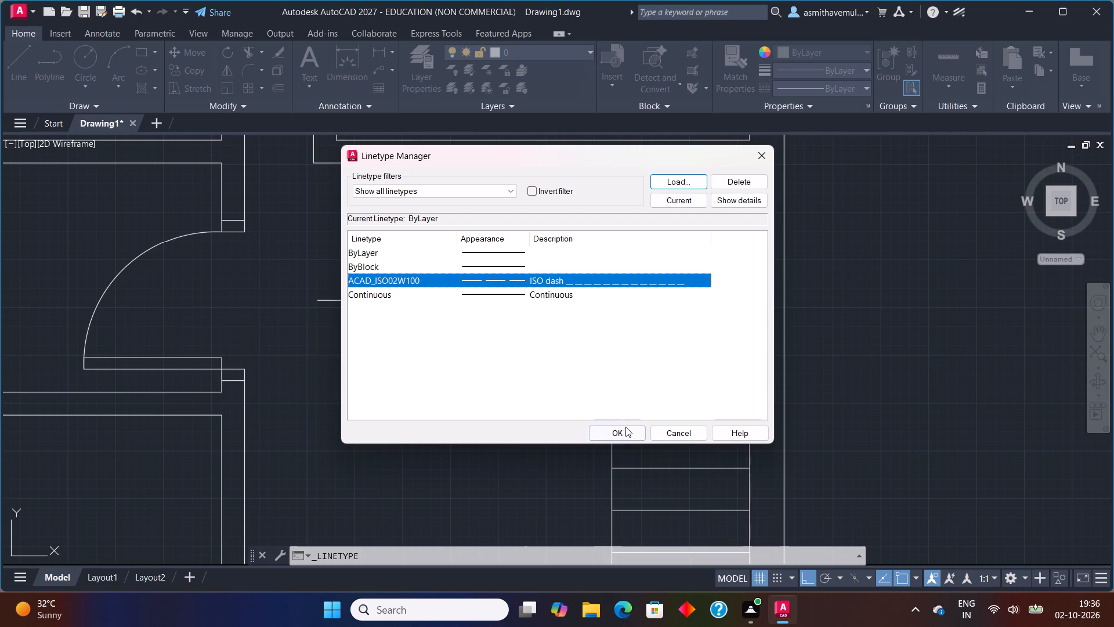
pyautogui.moveTo(624, 428); pyautogui.dragTo(623, 422)
pyautogui.click(616, 439)
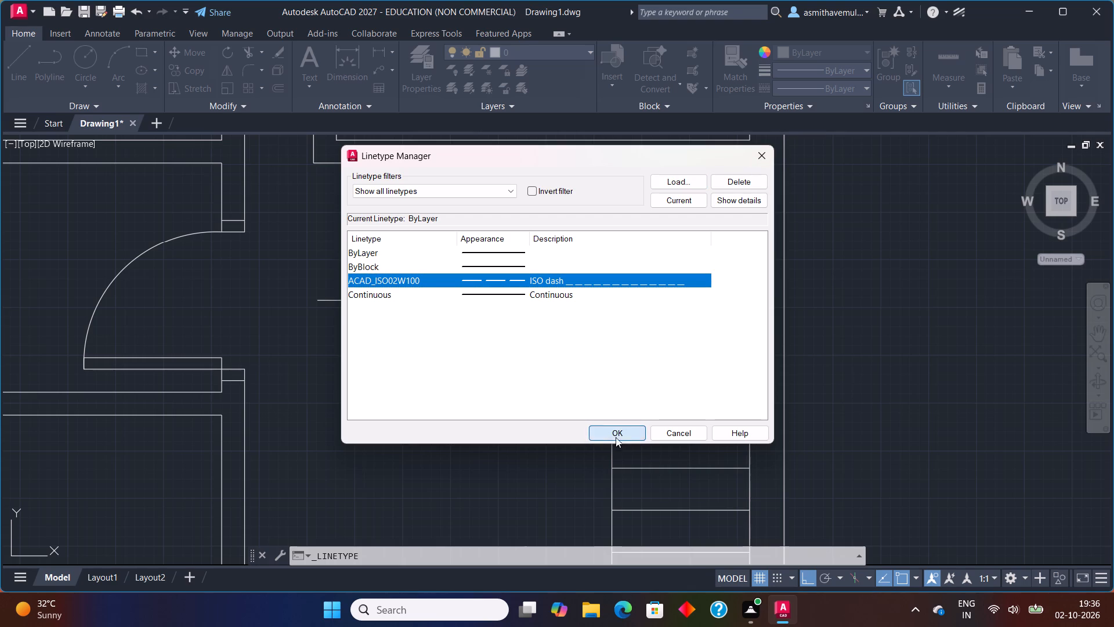
# Make ACAD_ISO02W100 the current linetype.
pyautogui.click(857, 90)
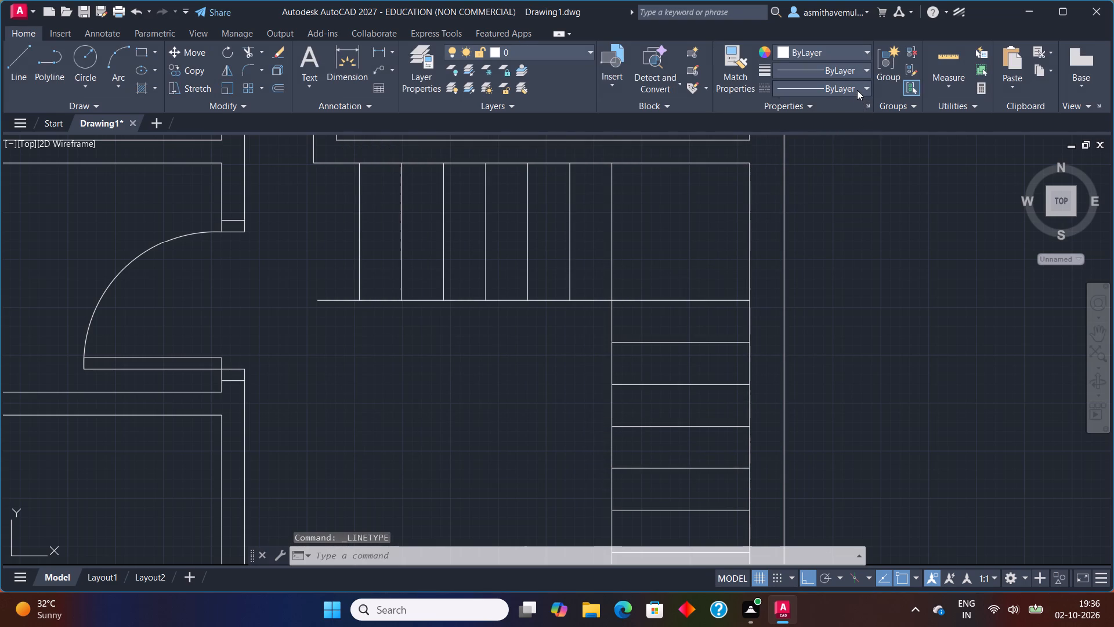
pyautogui.click(837, 134)
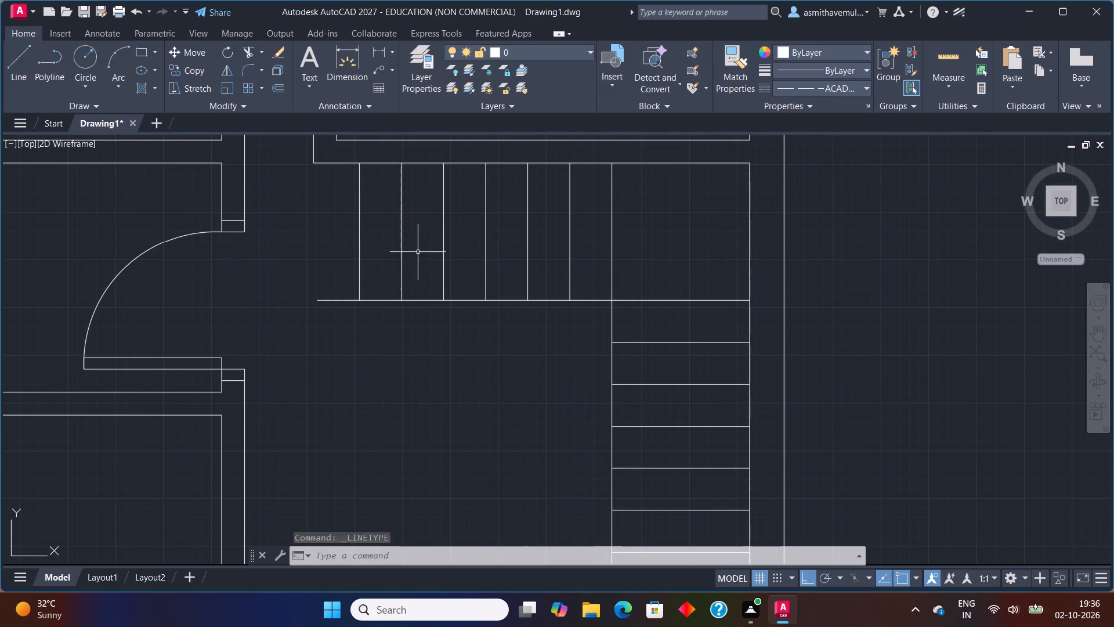
# Draw a dashed line across the upper flight's open end, from its lower edge's left end to the wall corner above.
pyautogui.press('l')
pyautogui.press('Return')
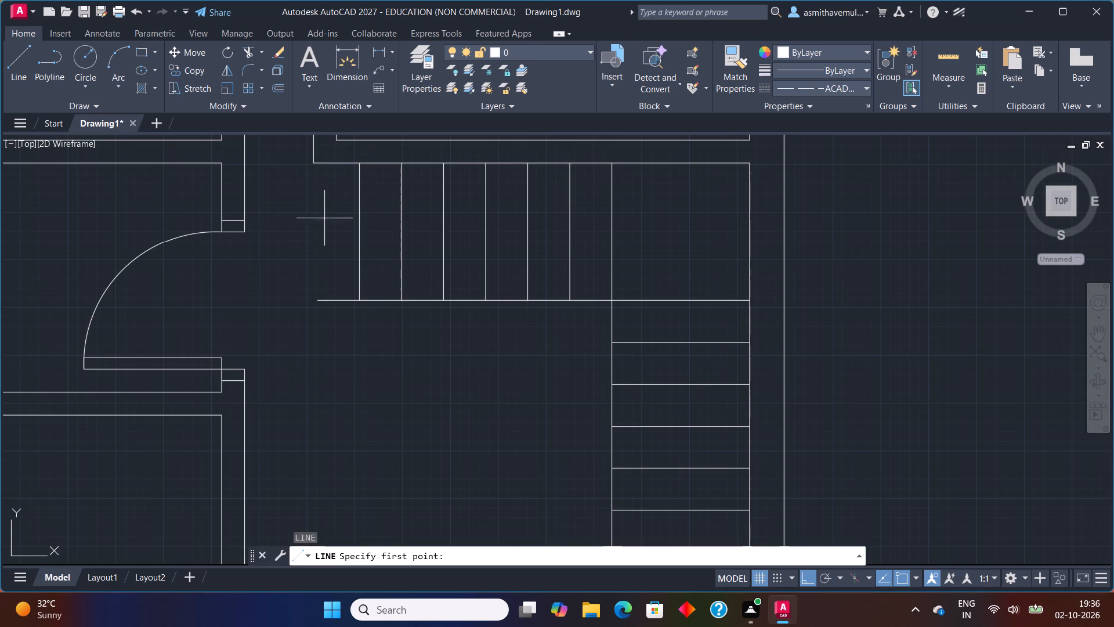
pyautogui.click(320, 300)
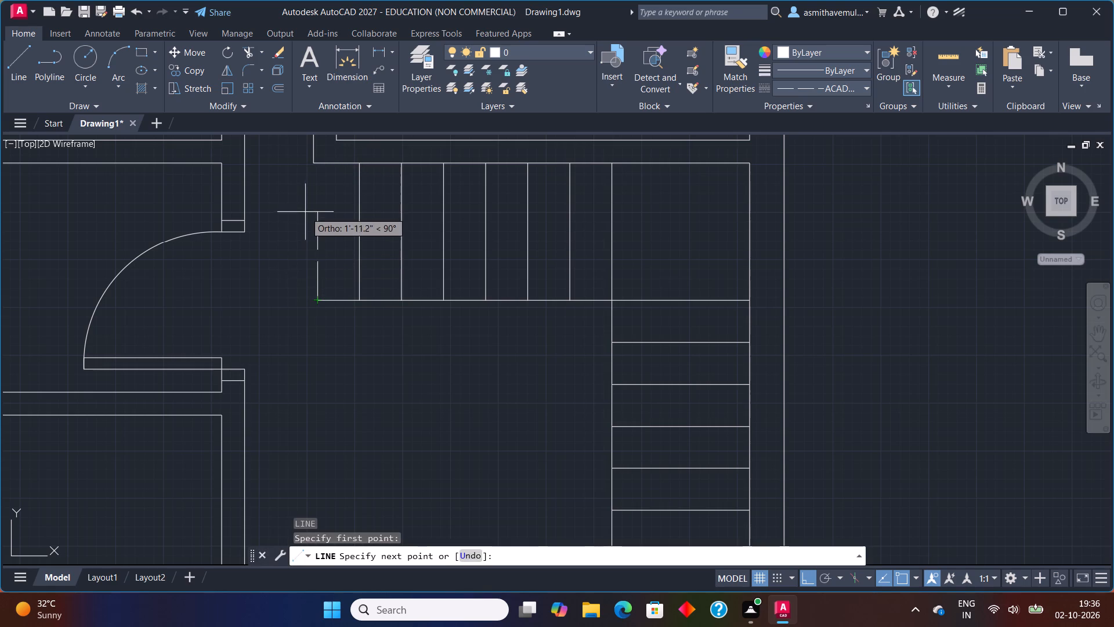
pyautogui.click(314, 159)
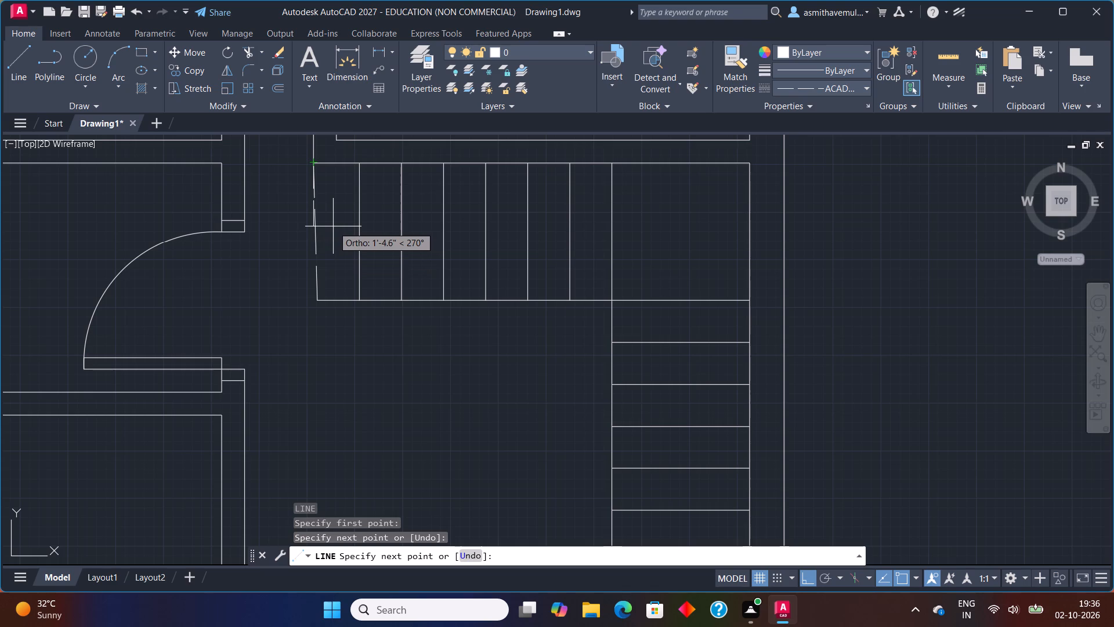
pyautogui.press('Escape')
# Erase the slanted dashed line at the open end of the upper stair flight.
pyautogui.moveTo(333, 230); pyautogui.dragTo(270, 265)
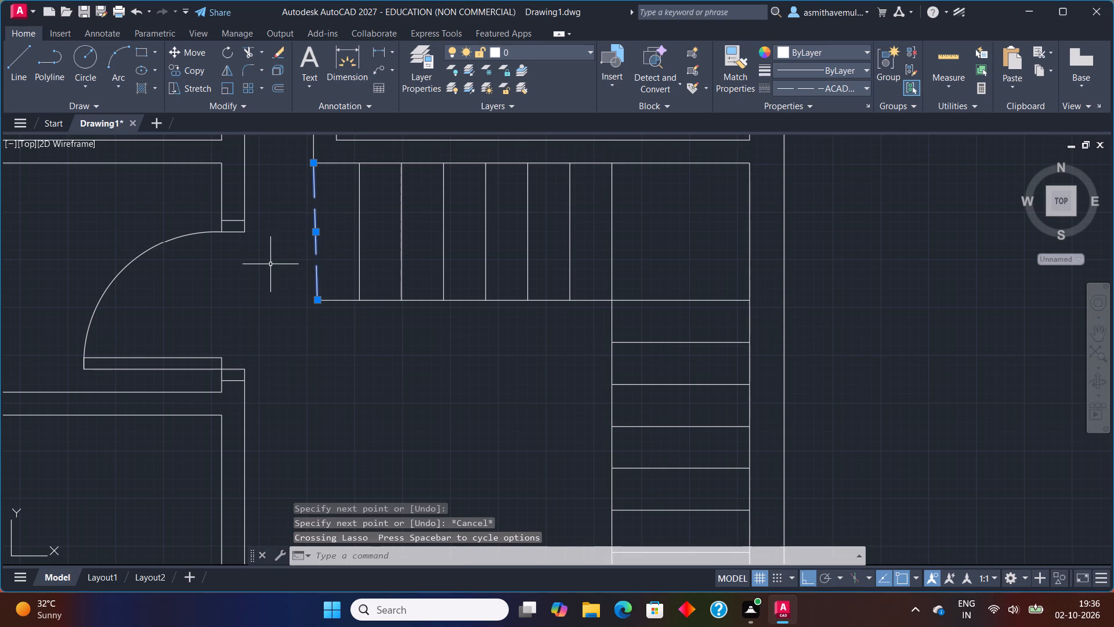
pyautogui.press('Delete')
# Draw a vertical dashed line across the upper flight's open end, from its lower edge's left end up to the wall line.
pyautogui.press('F8')
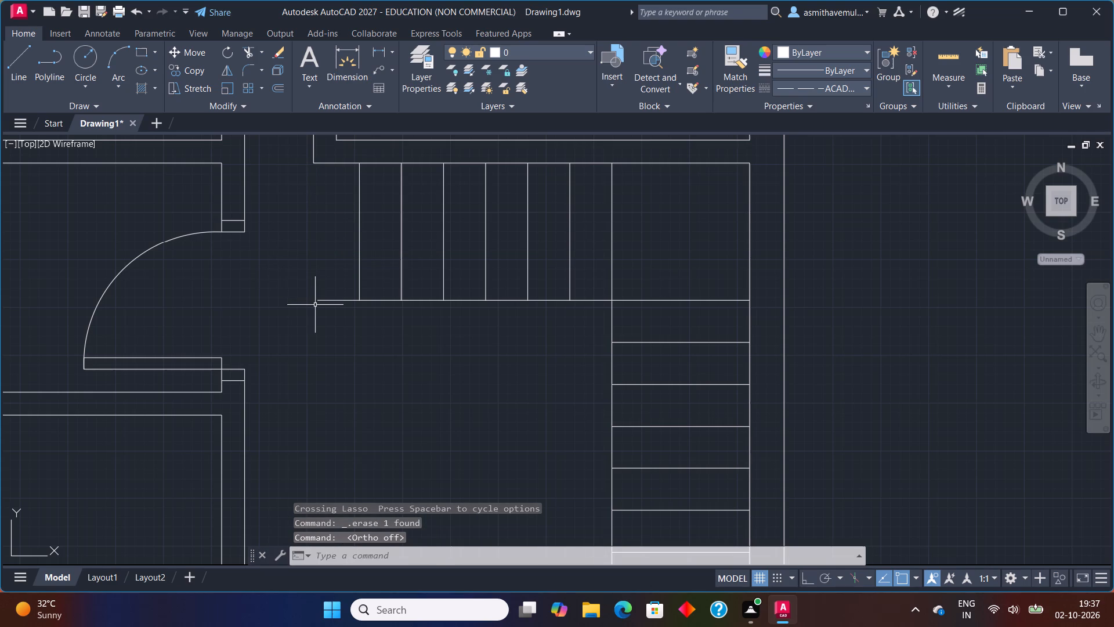
pyautogui.press('F8')
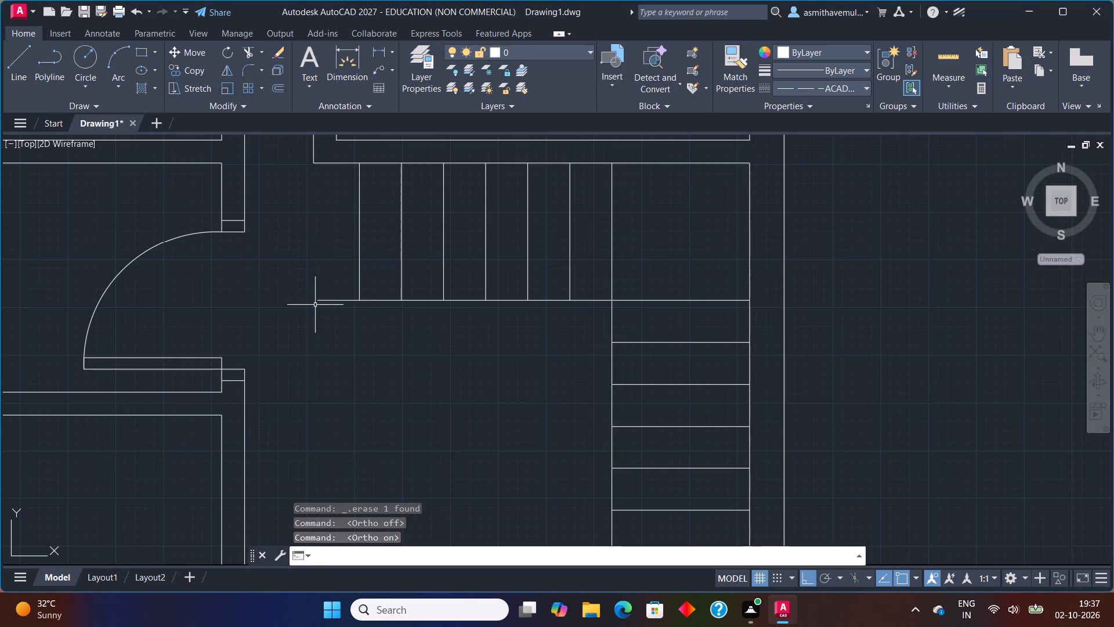
pyautogui.press('l')
pyautogui.press('Return')
pyautogui.scroll(1, 366, 291)
pyautogui.moveTo(359, 268); pyautogui.dragTo(460, 367, button='middle')
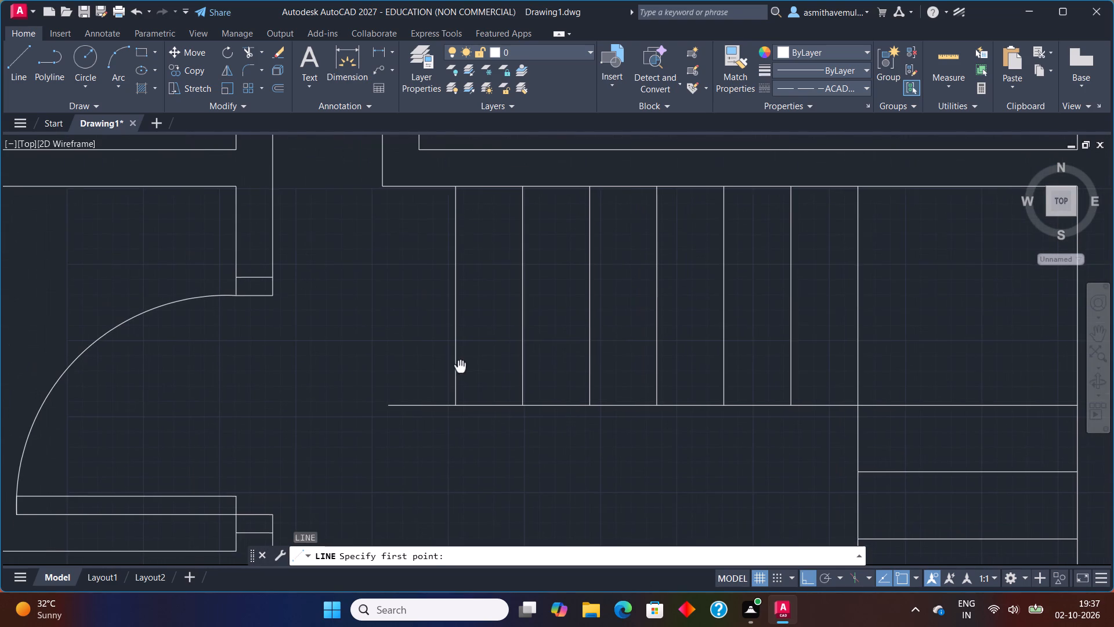
pyautogui.moveTo(460, 367); pyautogui.dragTo(460, 367, button='middle')
pyautogui.click(388, 406)
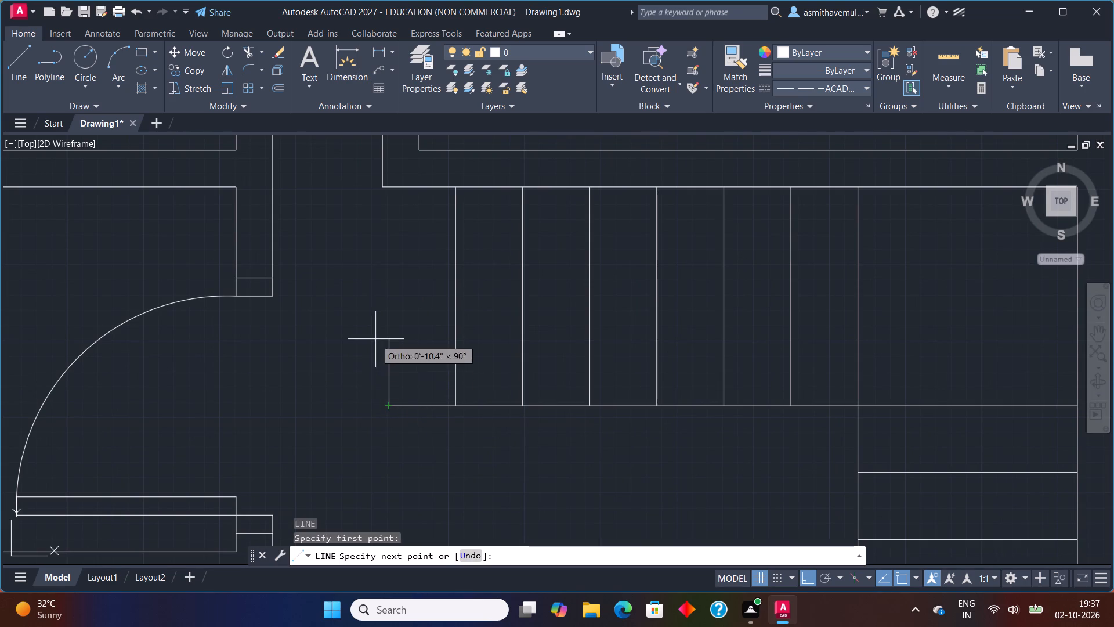
pyautogui.click(392, 190)
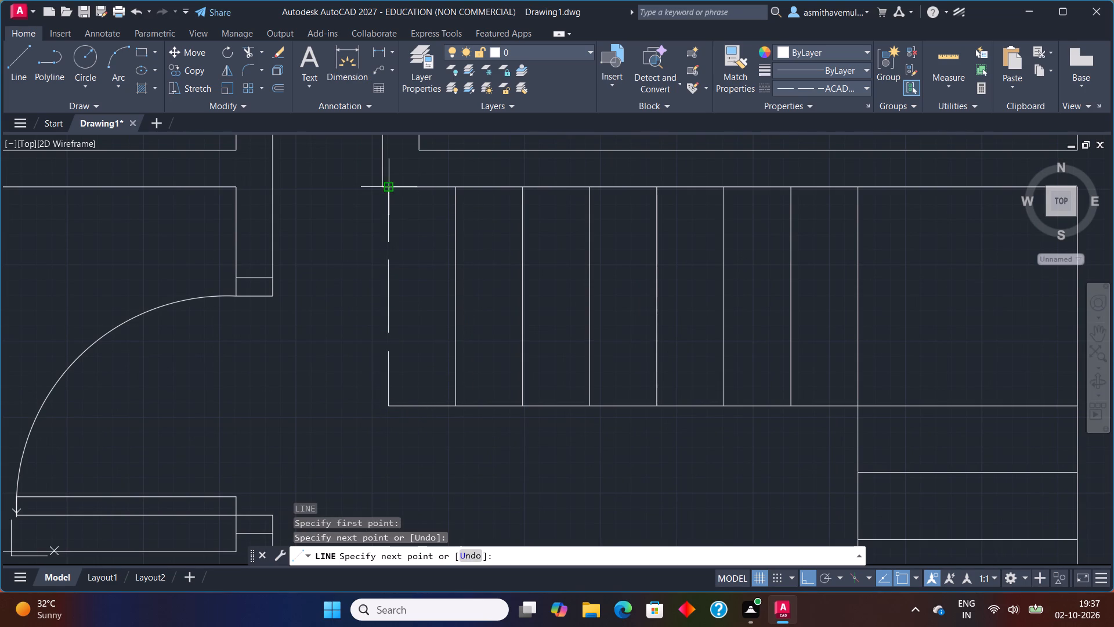
pyautogui.press('Escape')
# Look over the lower part of the plan around the staircase, double entrance door and open-ended room.
pyautogui.scroll(-2, 438, 265)
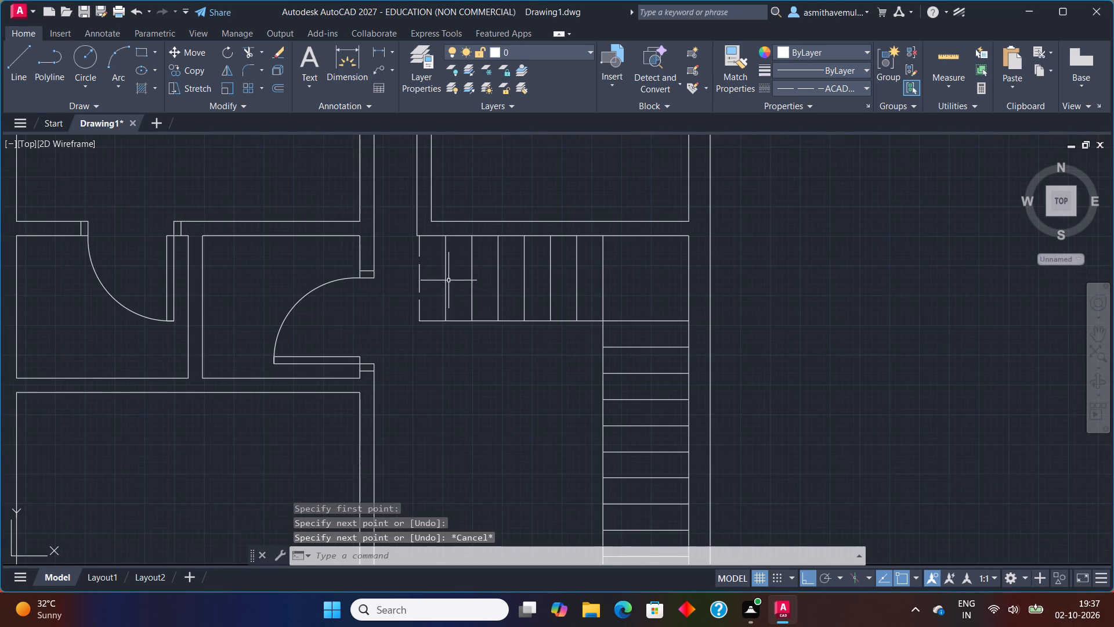
pyautogui.moveTo(474, 322); pyautogui.dragTo(484, 258, button='middle')
pyautogui.scroll(-2, 484, 258)
pyautogui.scroll(1, 515, 363)
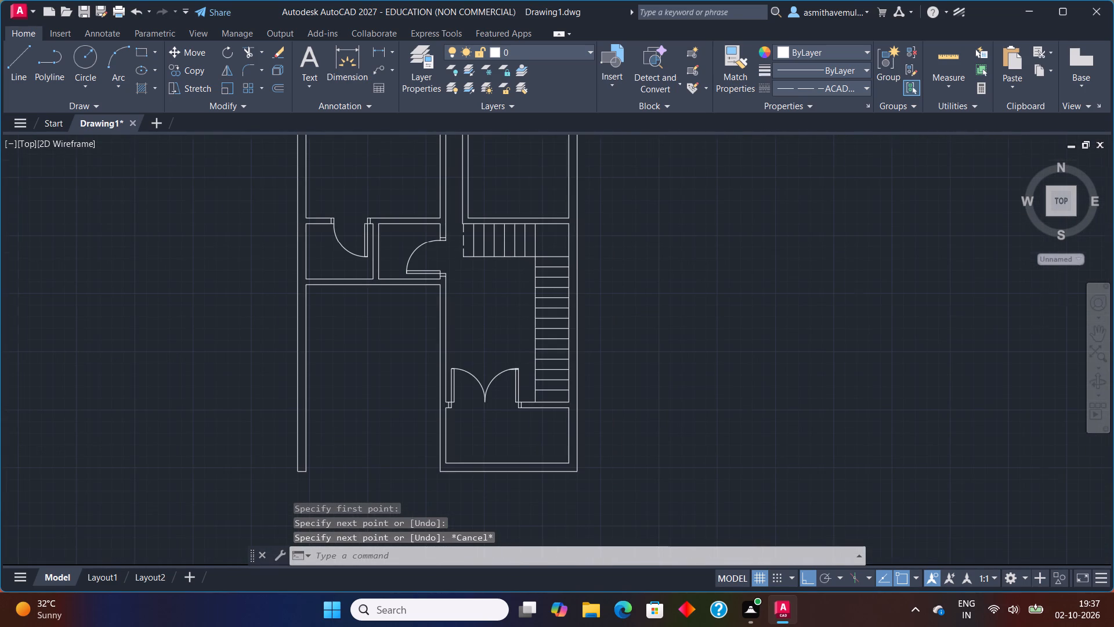
pyautogui.moveTo(515, 363); pyautogui.dragTo(542, 301, button='middle')
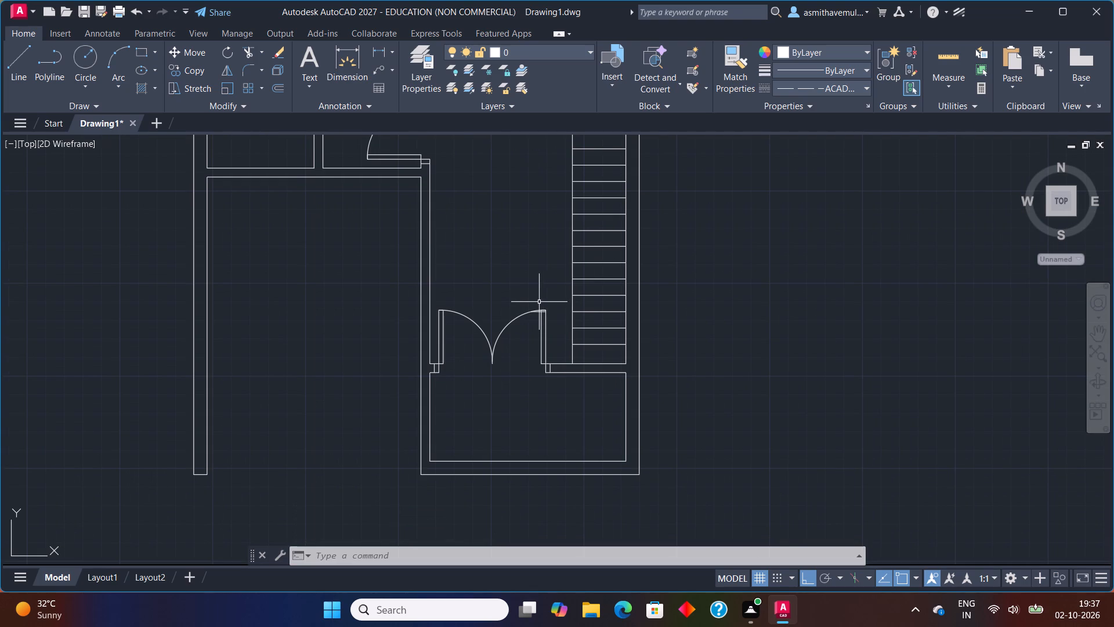
pyautogui.scroll(-1, 573, 295)
pyautogui.moveTo(628, 300); pyautogui.dragTo(629, 301, button='middle')
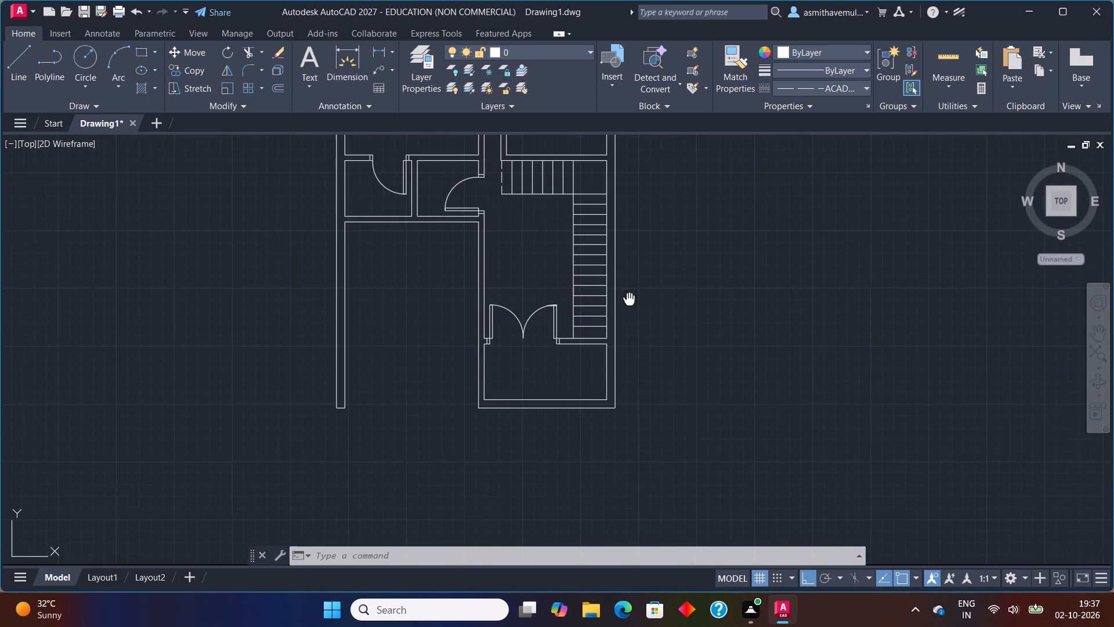
pyautogui.moveTo(629, 301); pyautogui.dragTo(521, 417, button='middle')
pyautogui.moveTo(433, 349); pyautogui.dragTo(476, 291, button='middle')
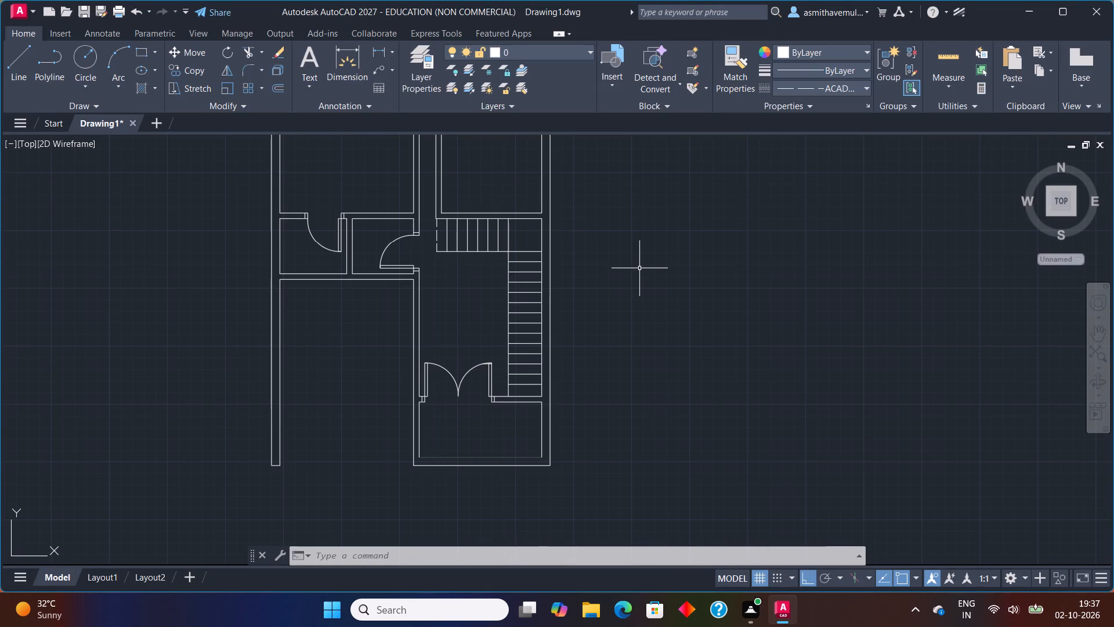
pyautogui.moveTo(630, 231); pyautogui.dragTo(777, 320, button='middle')
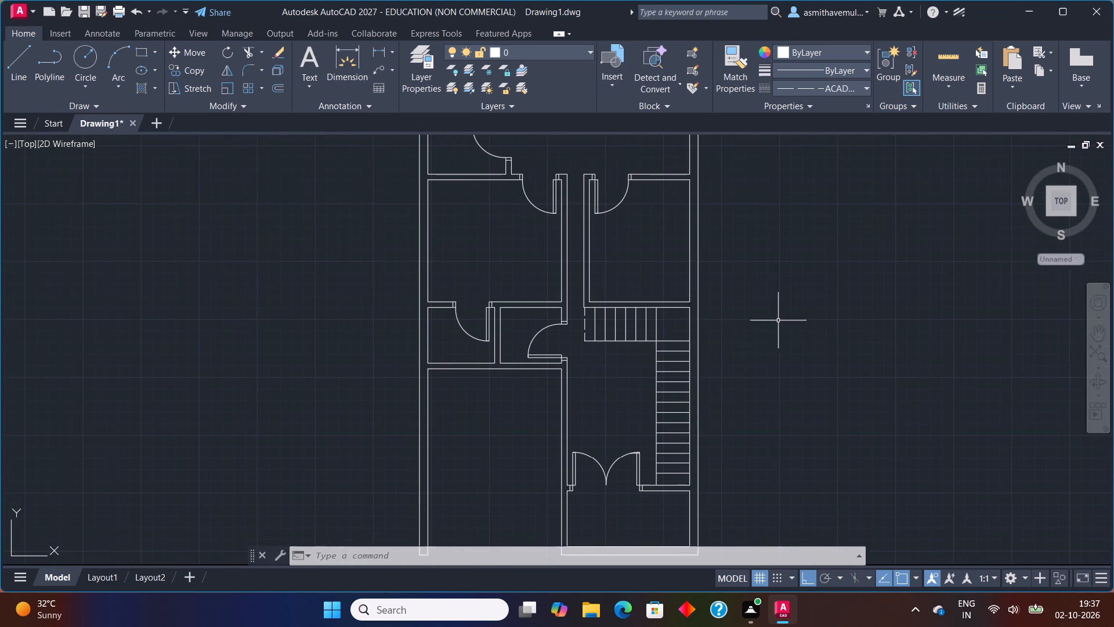
pyautogui.moveTo(701, 409); pyautogui.dragTo(719, 337, button='middle')
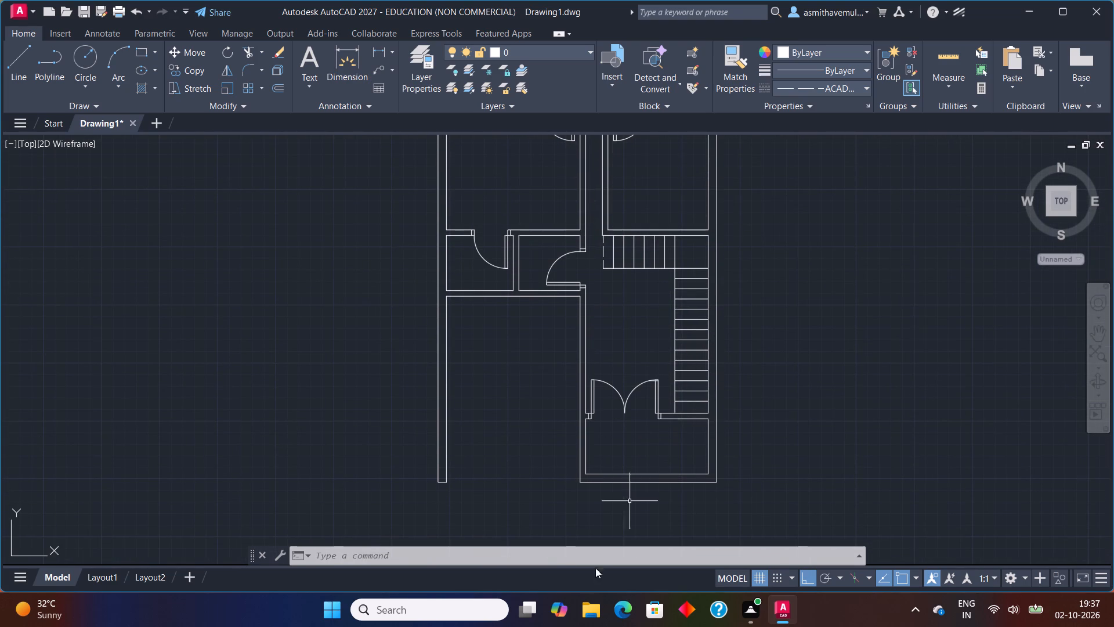
# Draw an ACAD_ISO02W100 dashed line across the large room's open lower end, level with the outer wall edges.
pyautogui.scroll(1, 615, 505)
pyautogui.moveTo(614, 507); pyautogui.dragTo(611, 466, button='middle')
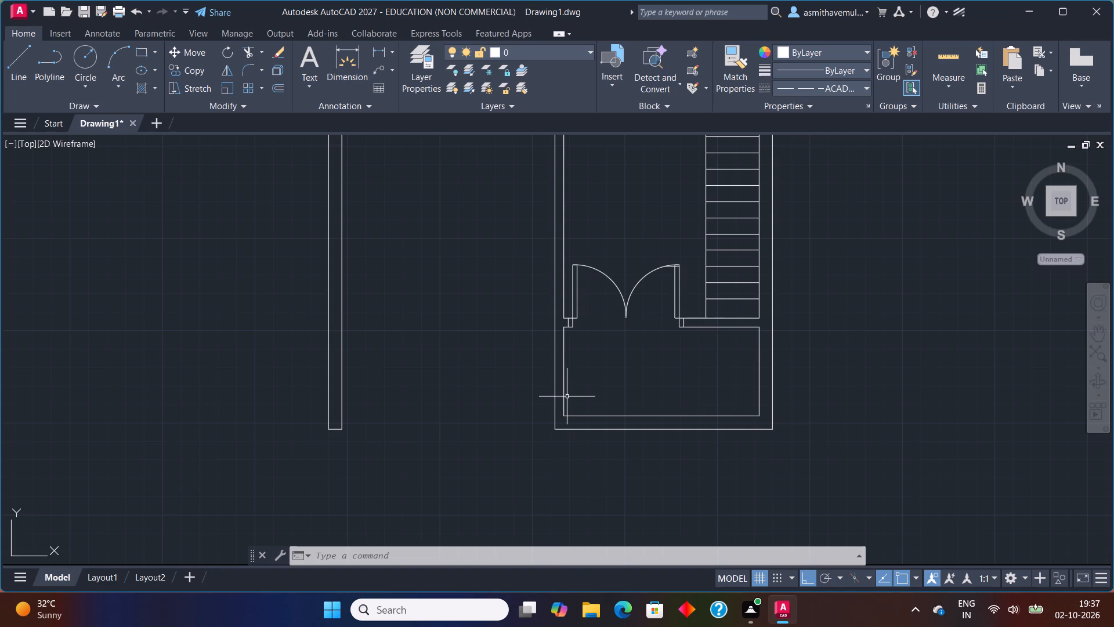
pyautogui.click(840, 84)
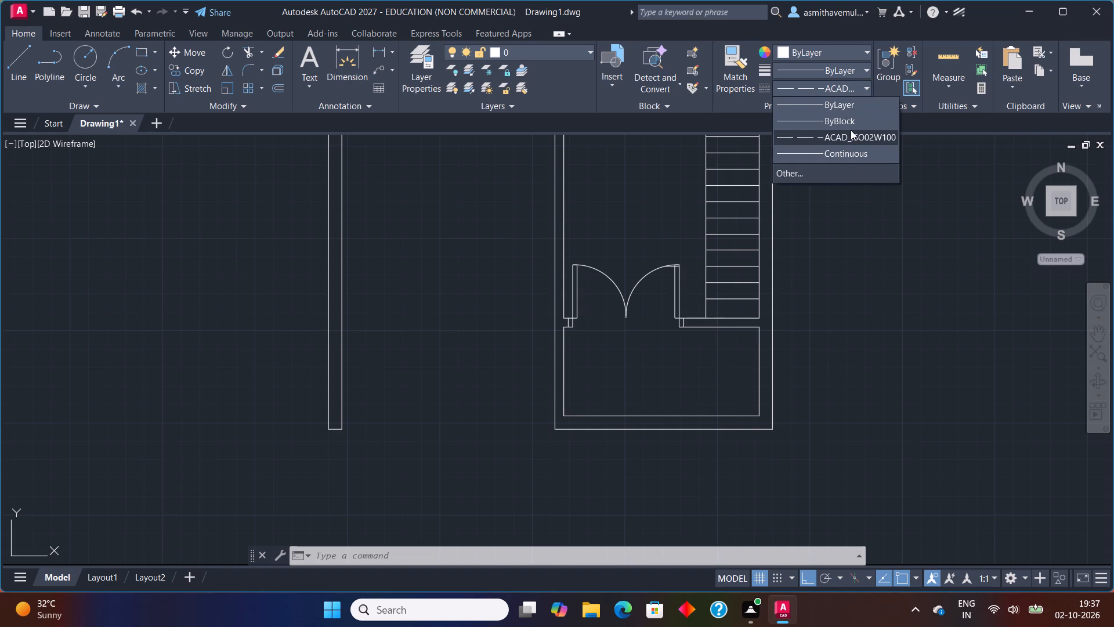
pyautogui.click(851, 131)
pyautogui.press('l')
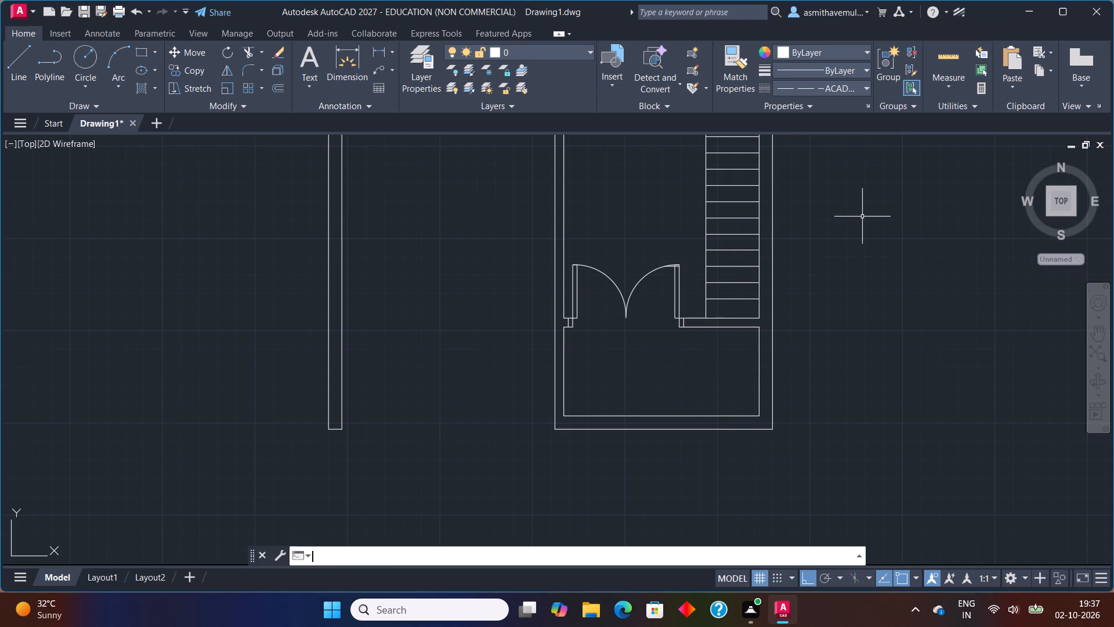
pyautogui.press('Return')
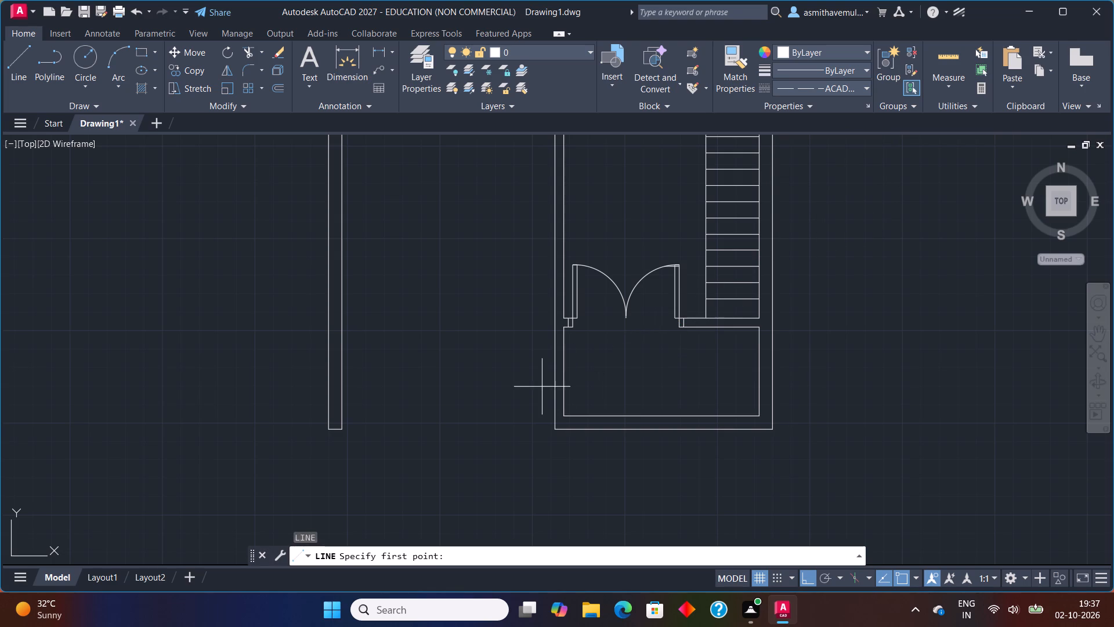
pyautogui.scroll(1, 476, 402)
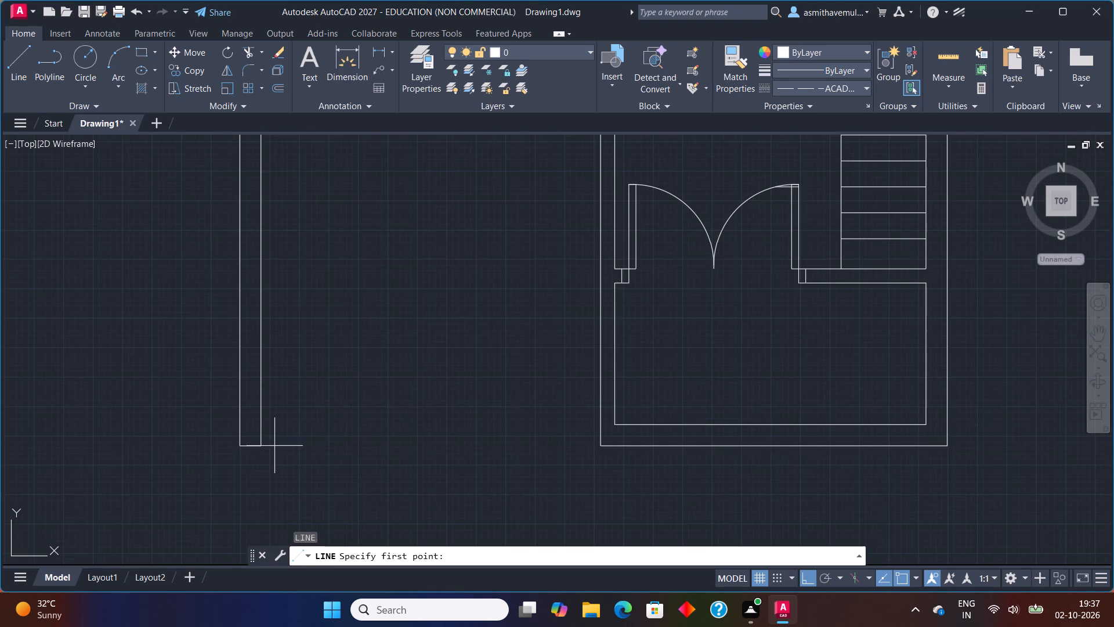
pyautogui.click(265, 447)
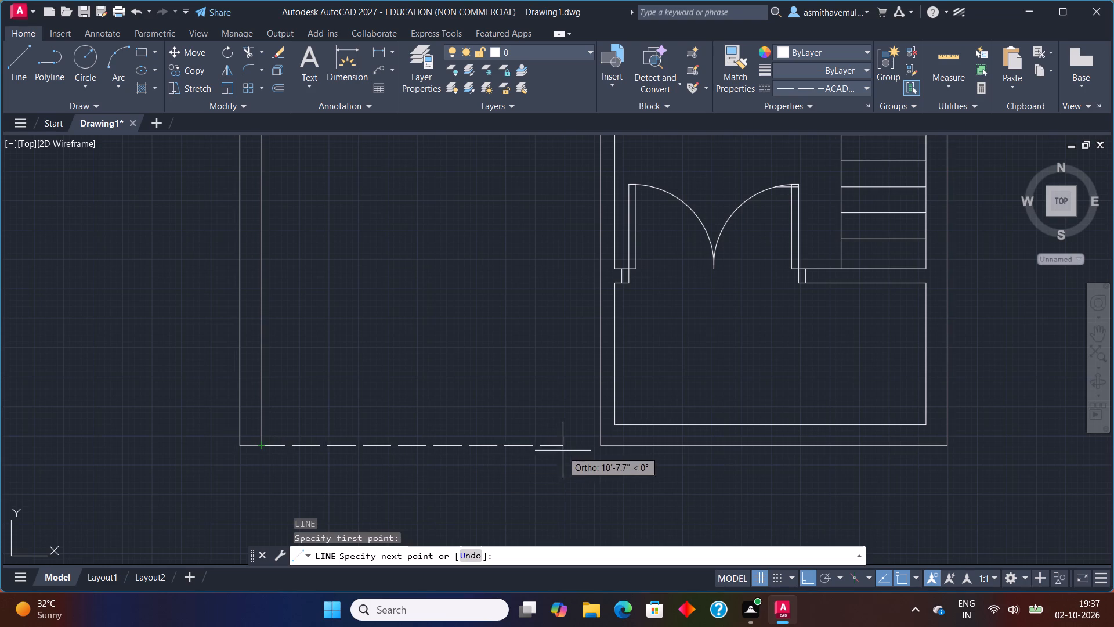
pyautogui.click(600, 449)
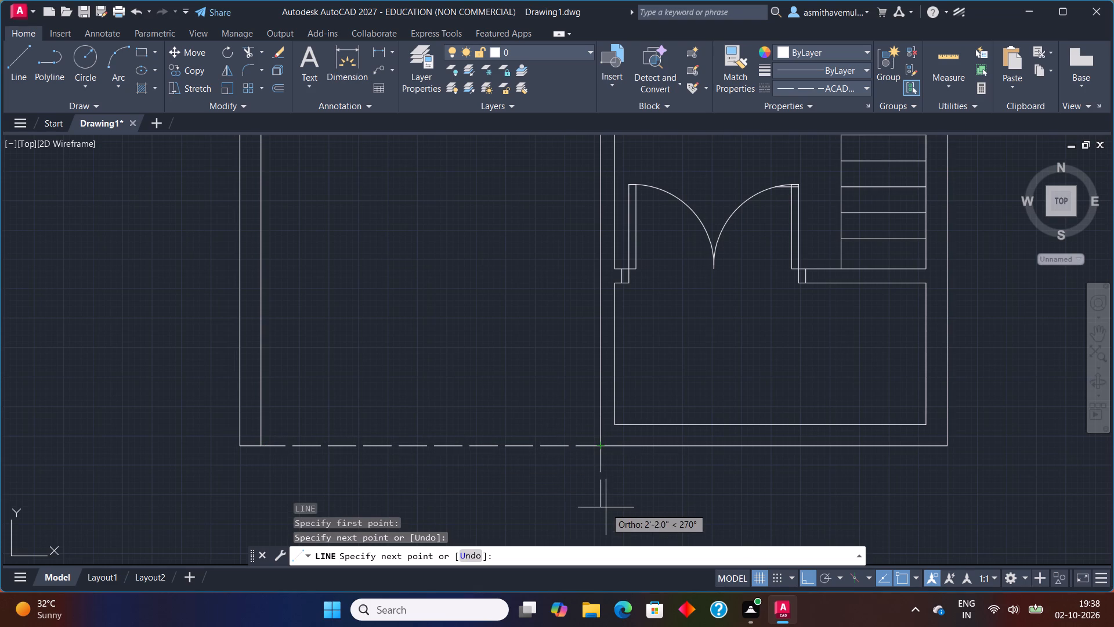
pyautogui.press('Escape')
# Draw a second dashed line parallel to and slightly inside the first, between the two side walls of the open-ended room.
pyautogui.press('l')
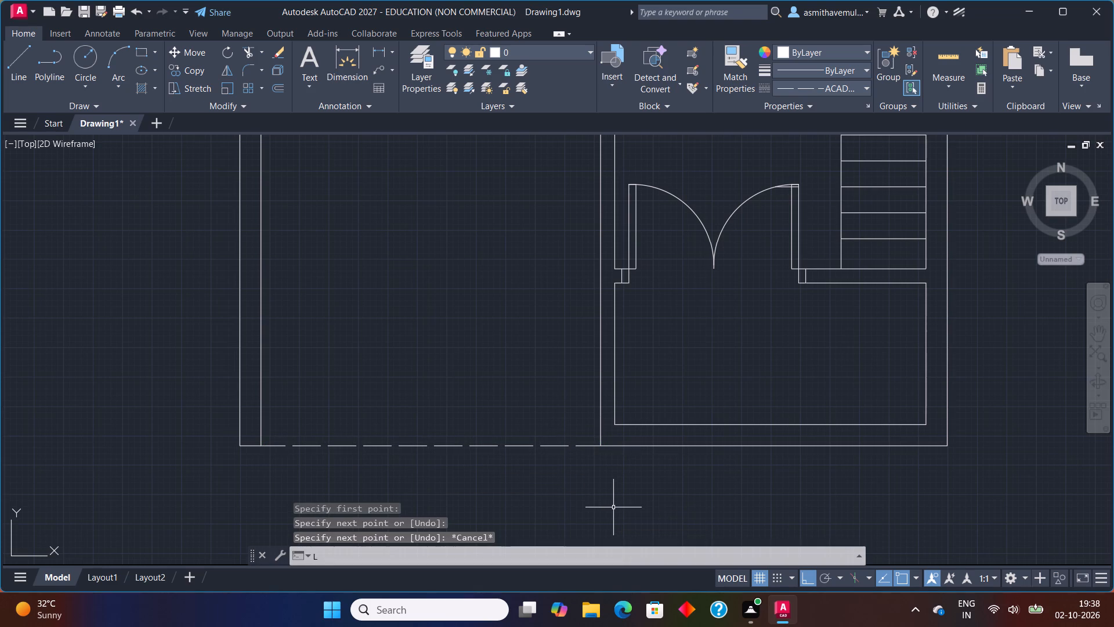
pyautogui.press('Return')
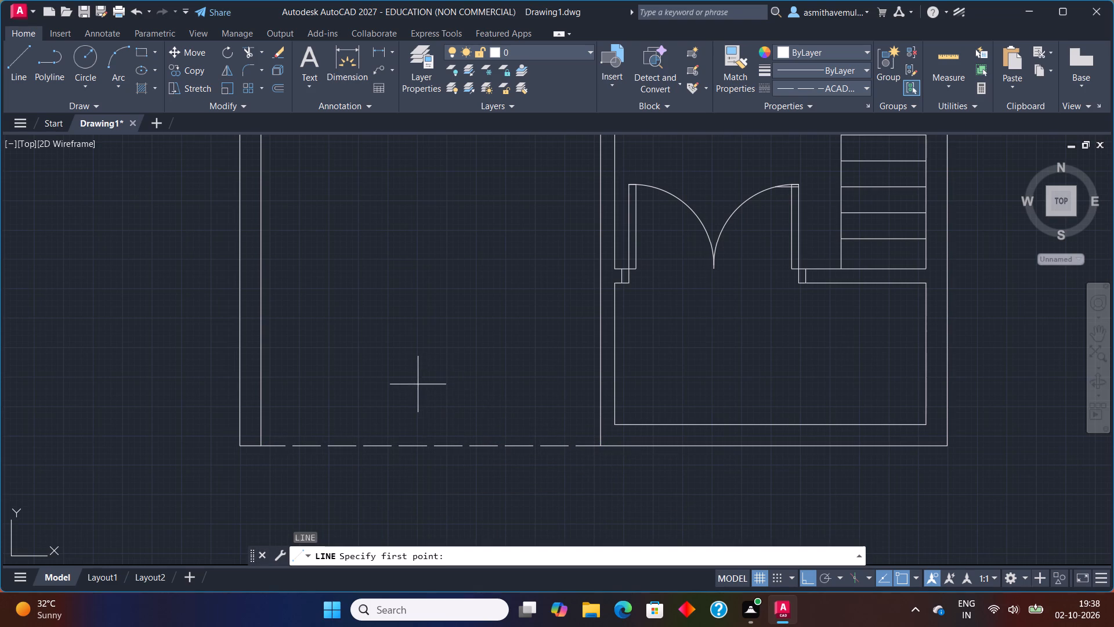
pyautogui.scroll(1, 386, 370)
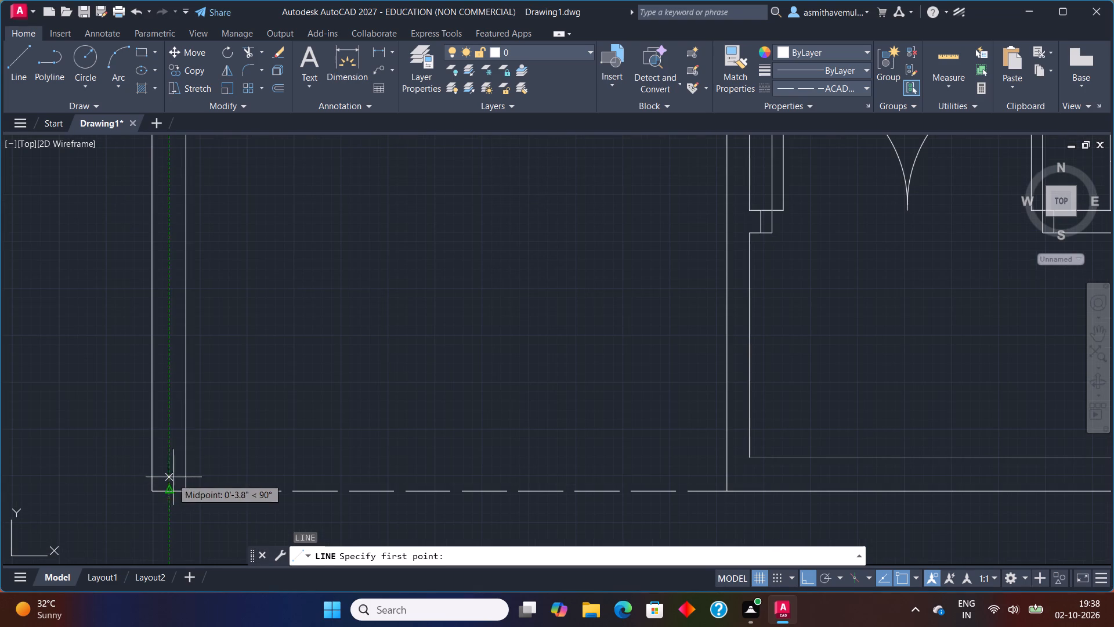
pyautogui.moveTo(186, 477); pyautogui.dragTo(195, 473)
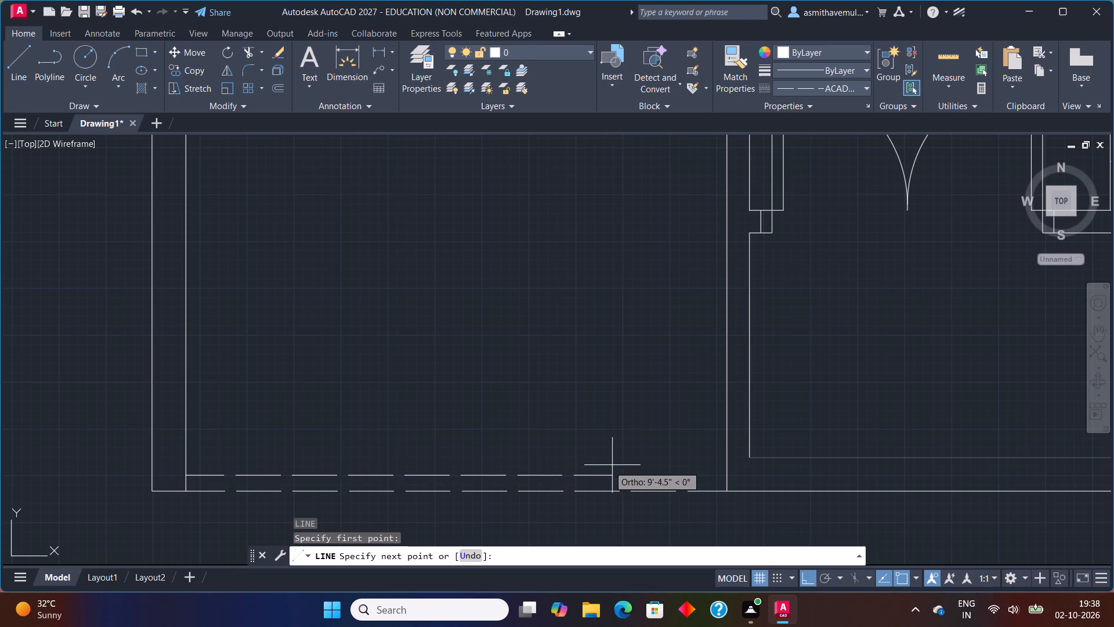
pyautogui.click(729, 474)
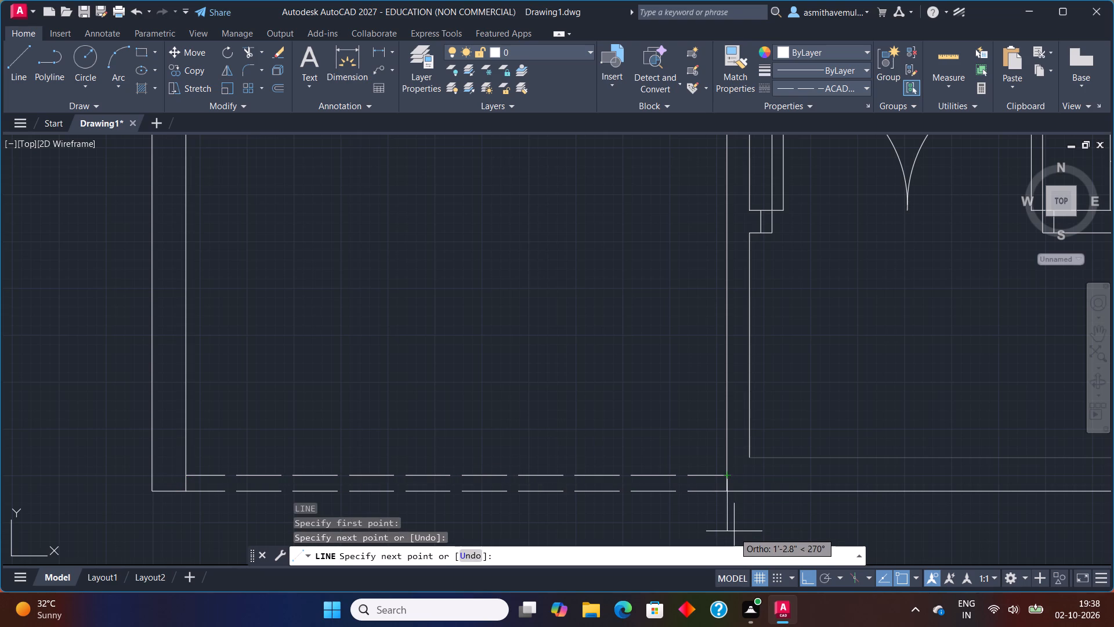
pyautogui.write('``')
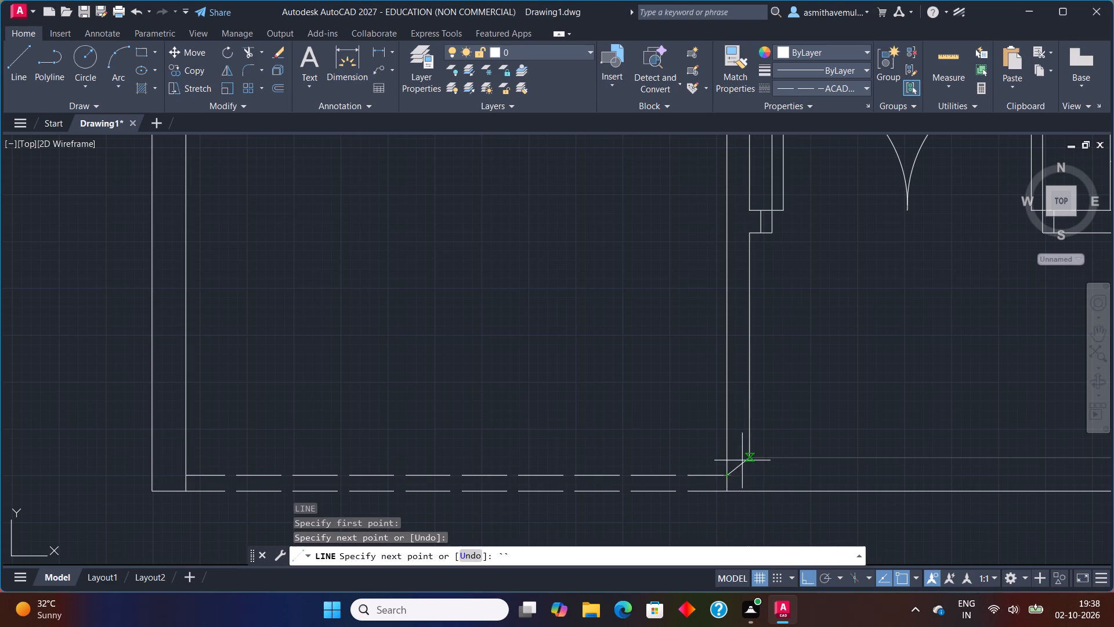
pyautogui.press('Escape')
# Draw a third parallel dashed line across the room's open end, level with the inner face of the adjoining entrance area's lower wall.
pyautogui.scroll(-1, 743, 453)
pyautogui.moveTo(715, 461); pyautogui.dragTo(715, 433, button='middle')
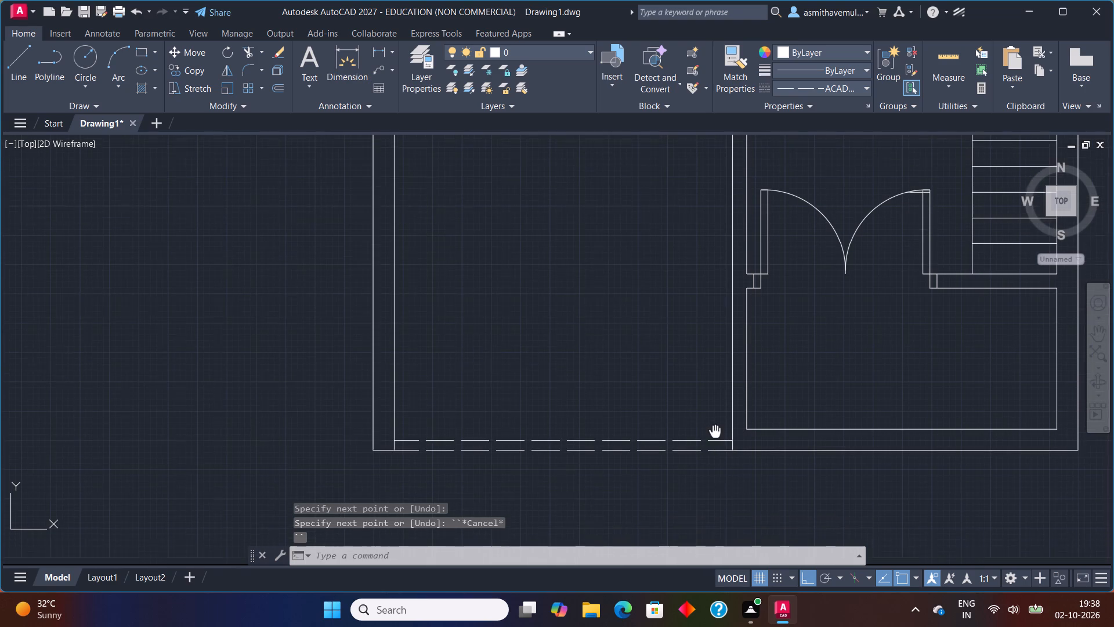
pyautogui.moveTo(715, 433); pyautogui.dragTo(715, 430, button='middle')
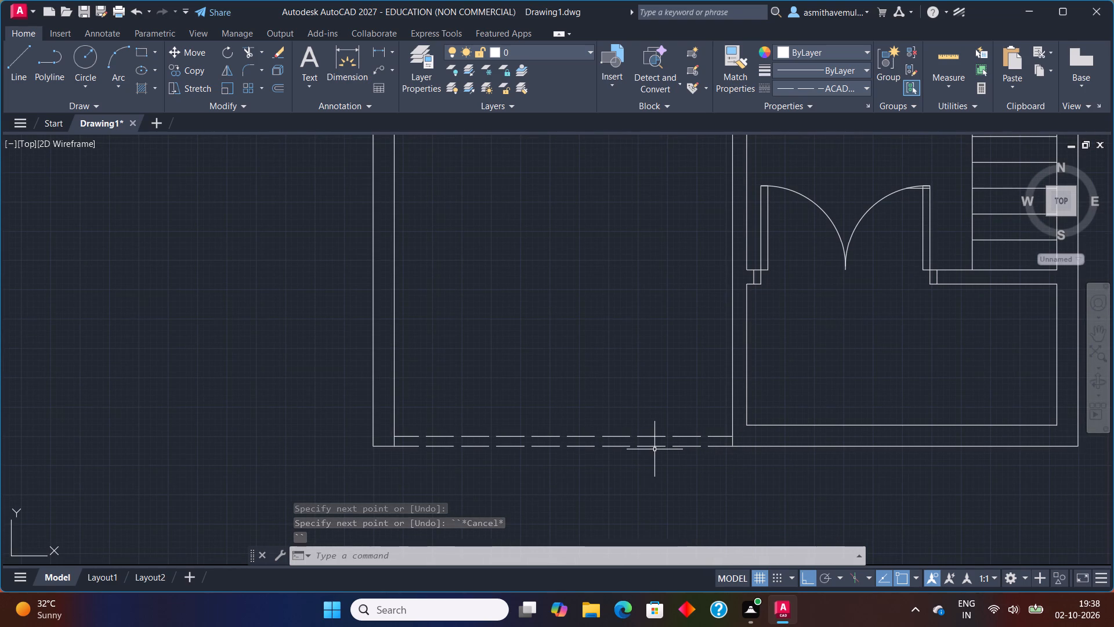
pyautogui.press('l')
pyautogui.press('Return')
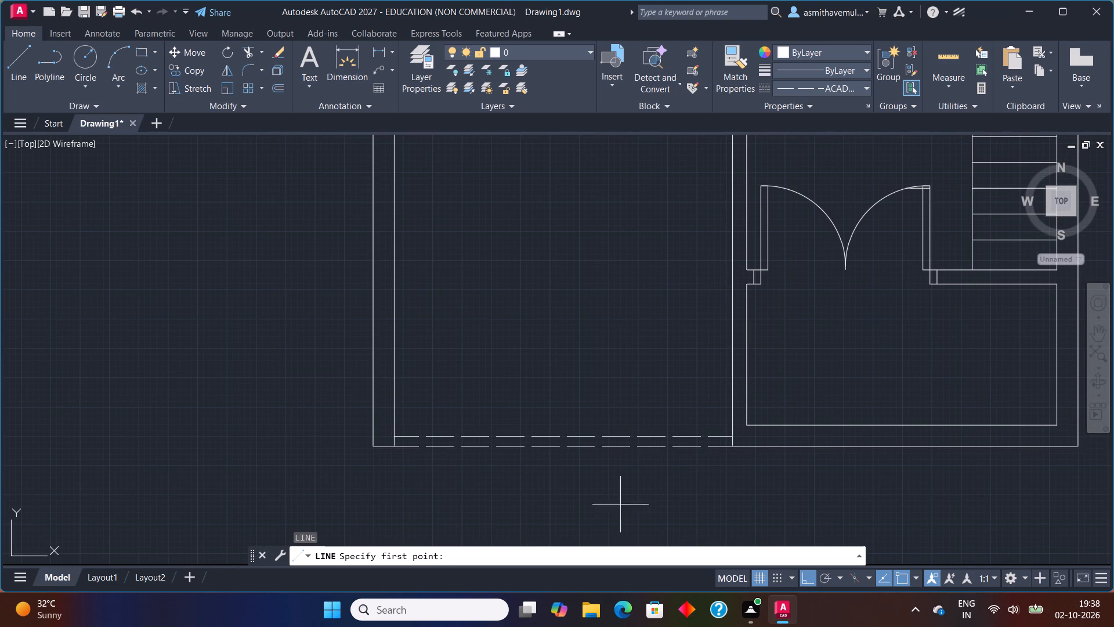
pyautogui.scroll(1, 413, 449)
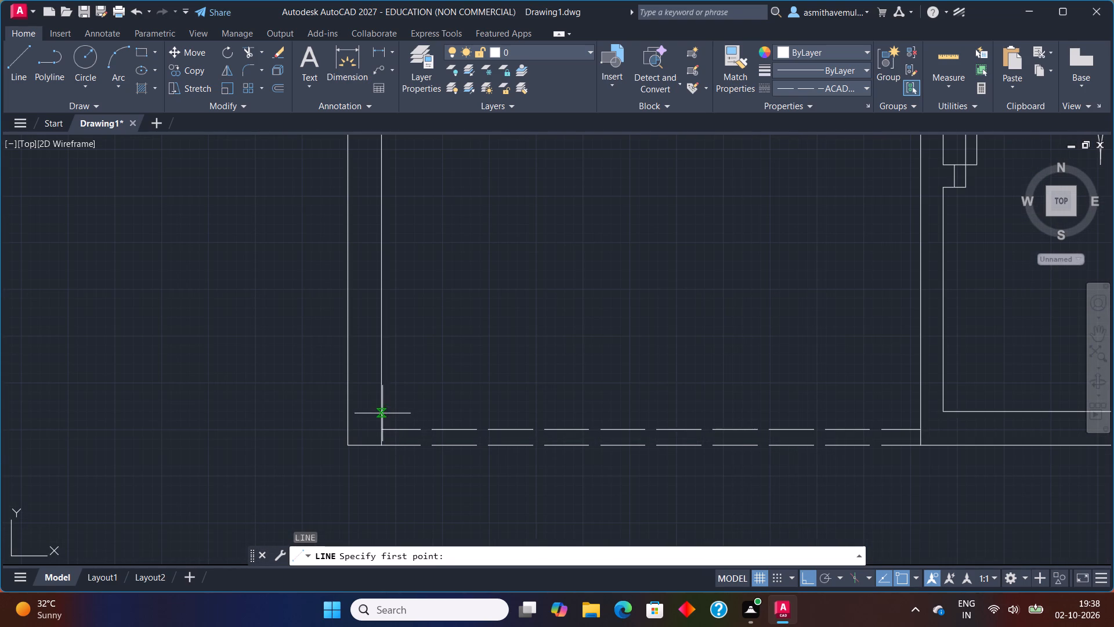
pyautogui.click(381, 413)
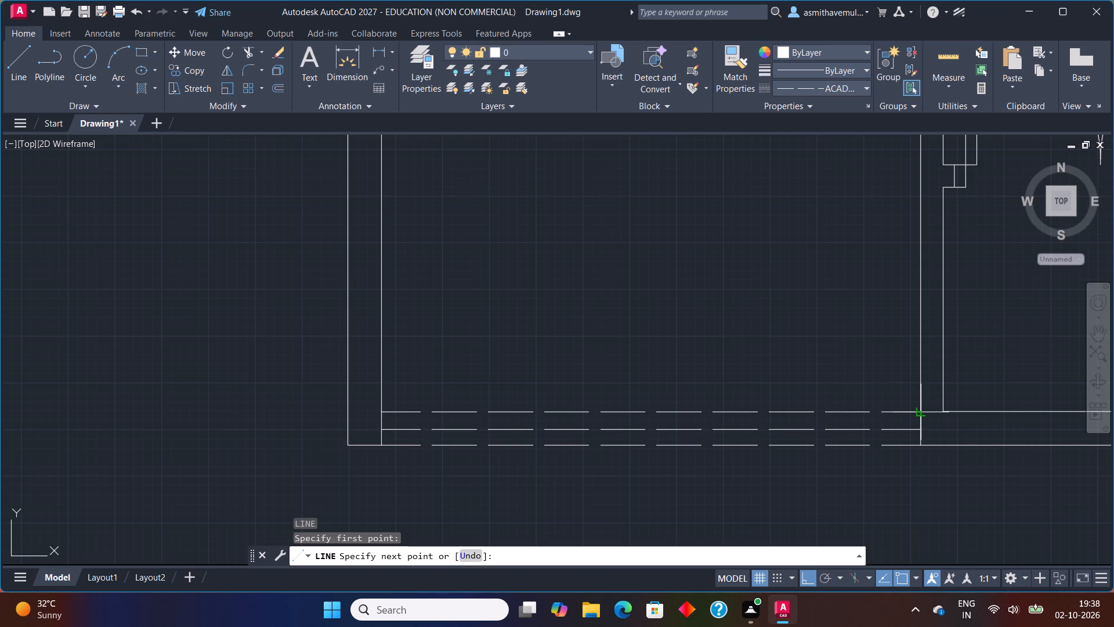
pyautogui.click(921, 415)
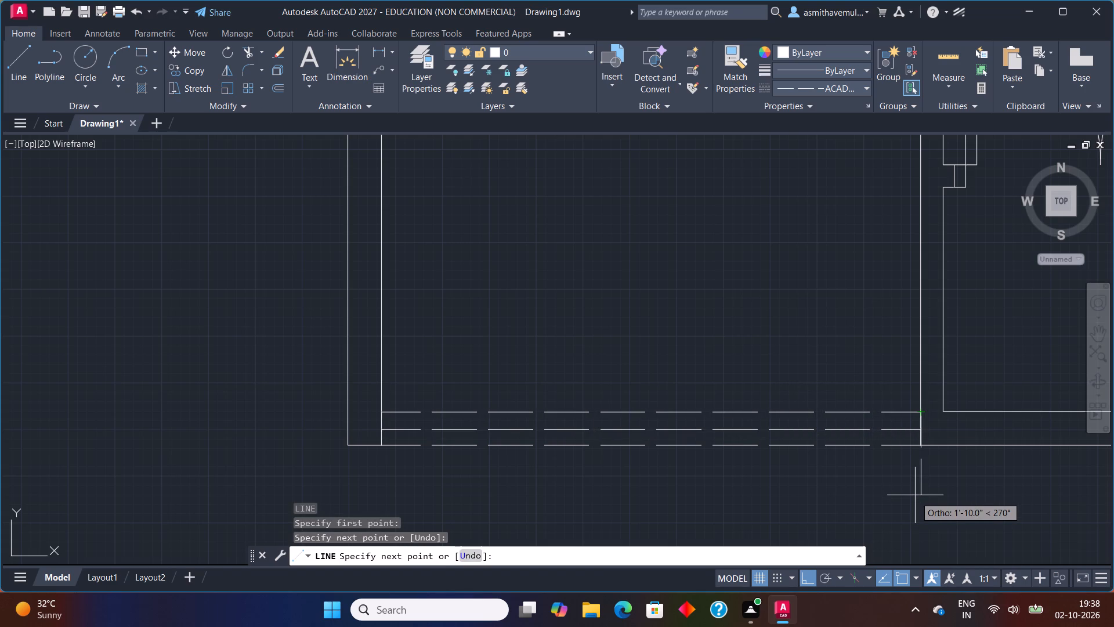
pyautogui.press('Escape')
pyautogui.scroll(-2, 915, 496)
pyautogui.moveTo(936, 480); pyautogui.dragTo(694, 475, button='middle')
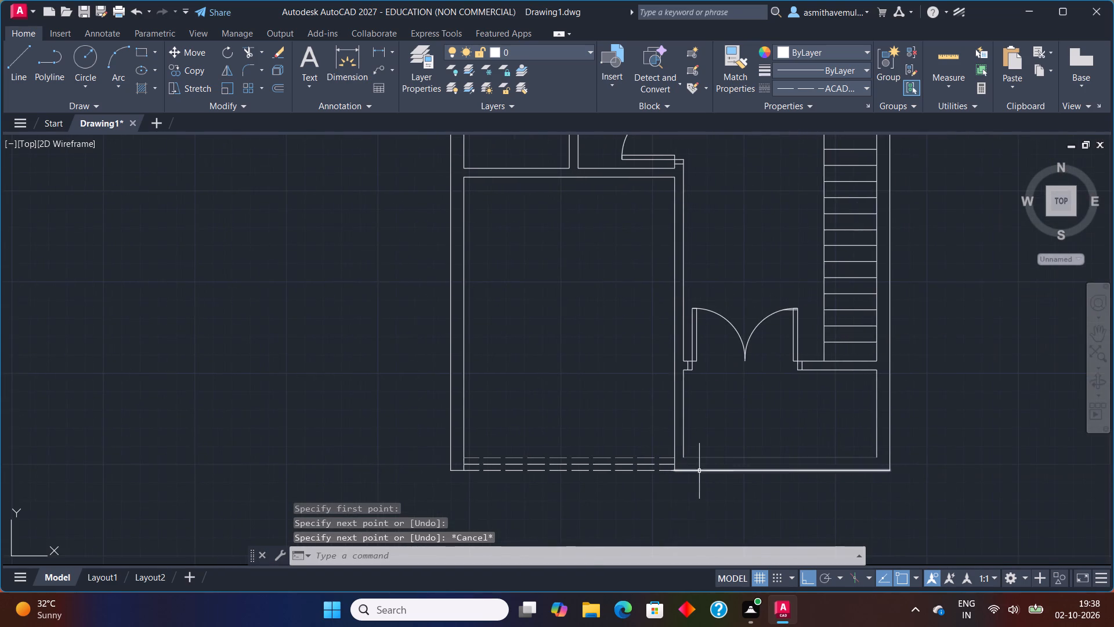
pyautogui.scroll(1, 700, 471)
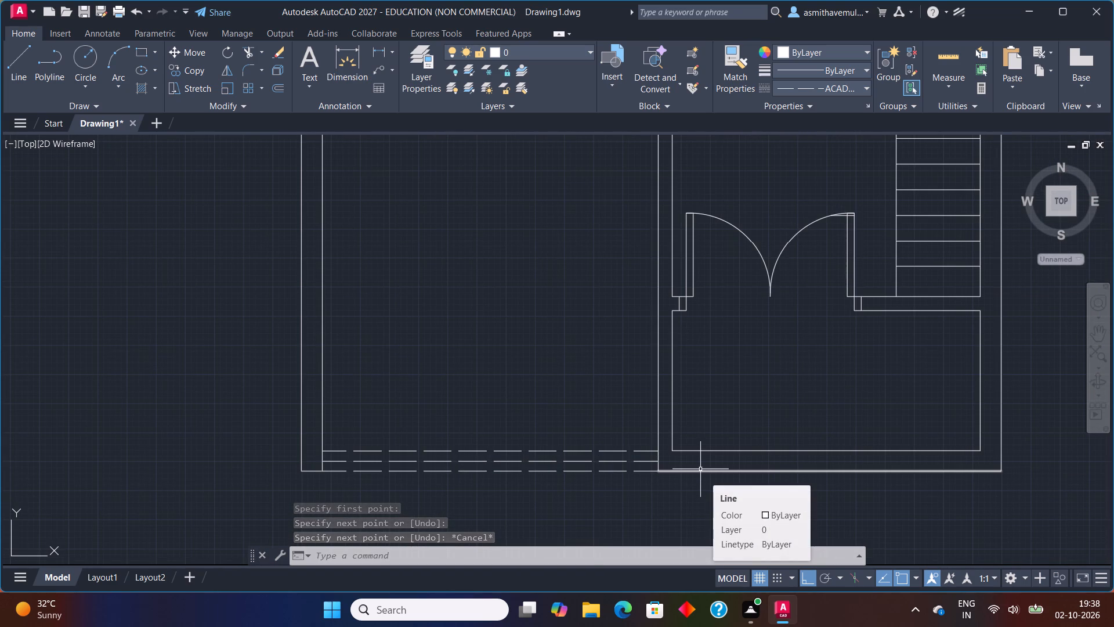
# Extend both inner side-wall lines of the entrance area down to the outermost lower wall line.
pyautogui.write('EXTEND')
pyautogui.press('Return')
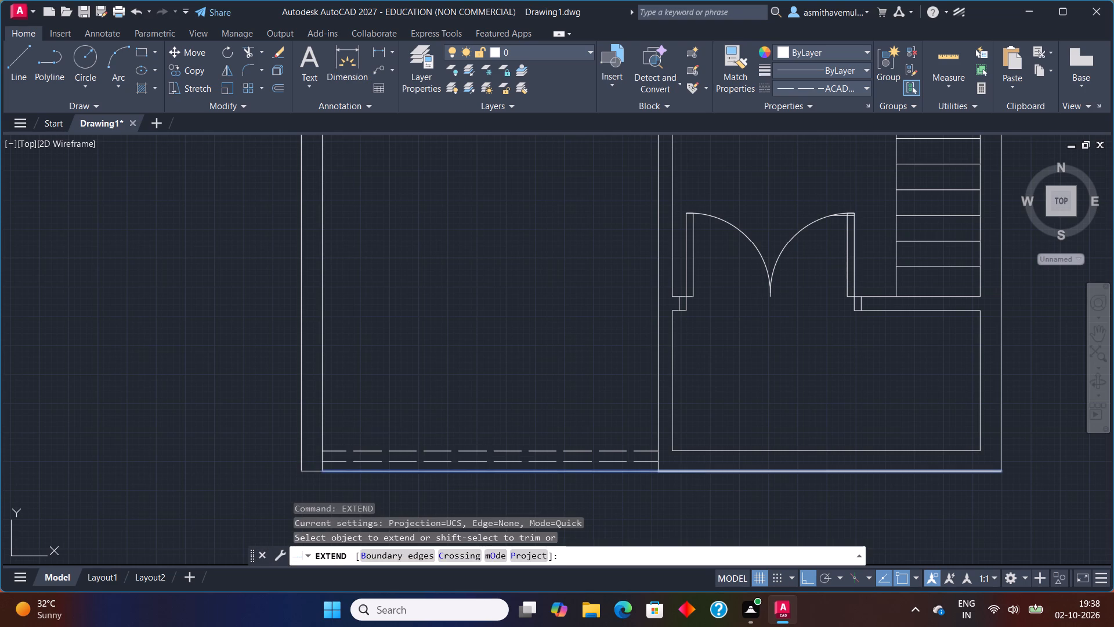
pyautogui.click(672, 432)
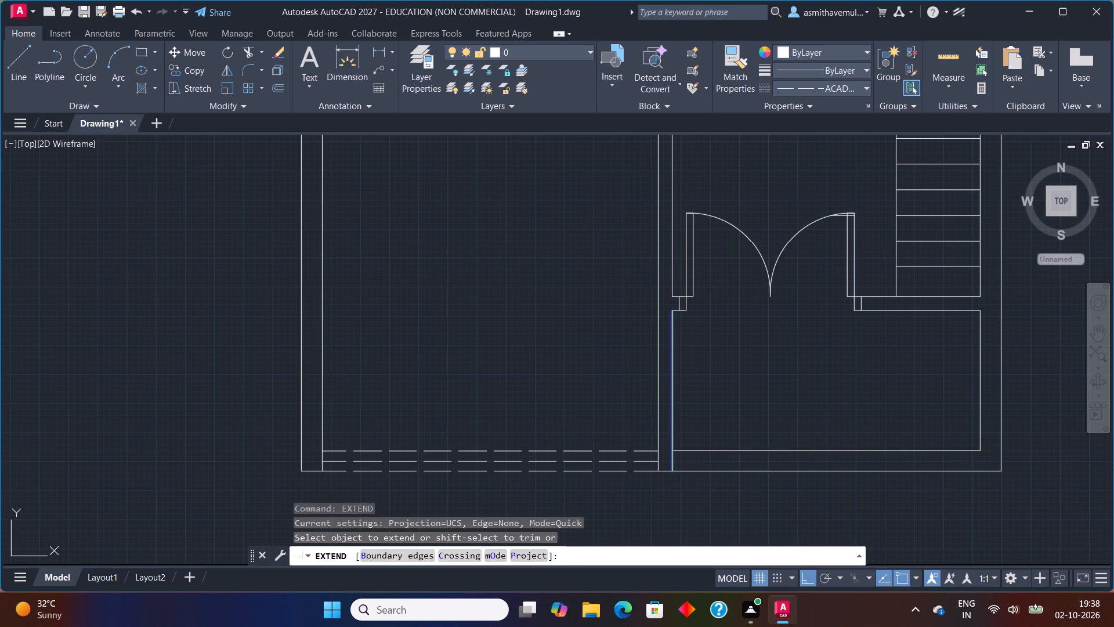
pyautogui.click(980, 428)
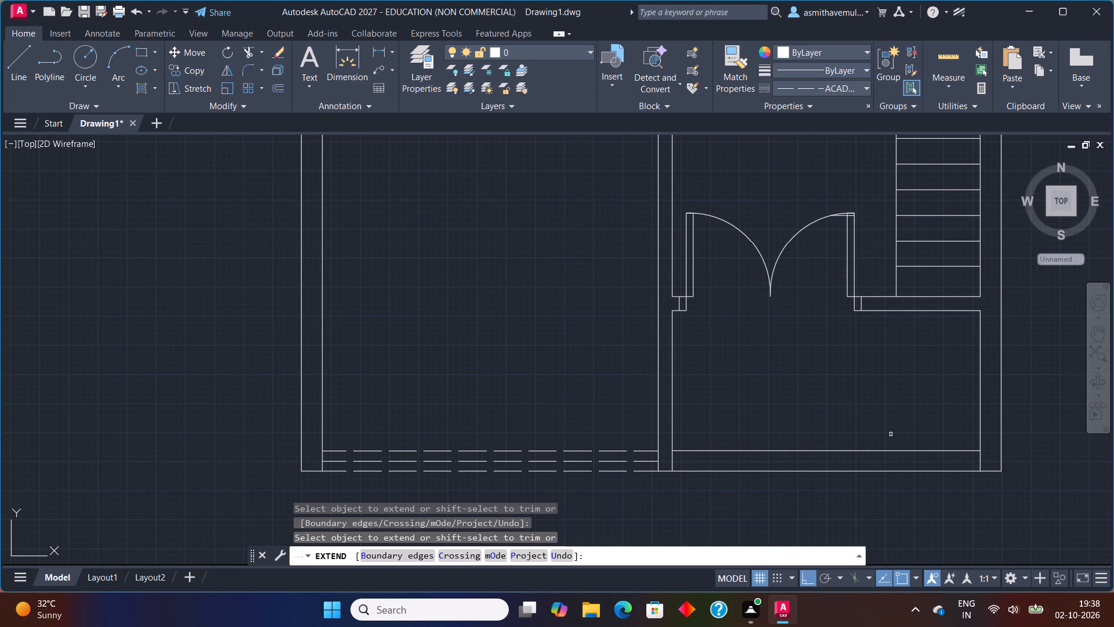
pyautogui.press('Escape')
# Trim away both lower wall lines between the entrance area's side walls, leaving its front open.
pyautogui.write('TRIM')
pyautogui.press('Return')
pyautogui.moveTo(892, 436); pyautogui.dragTo(889, 534)
pyautogui.press('Escape')
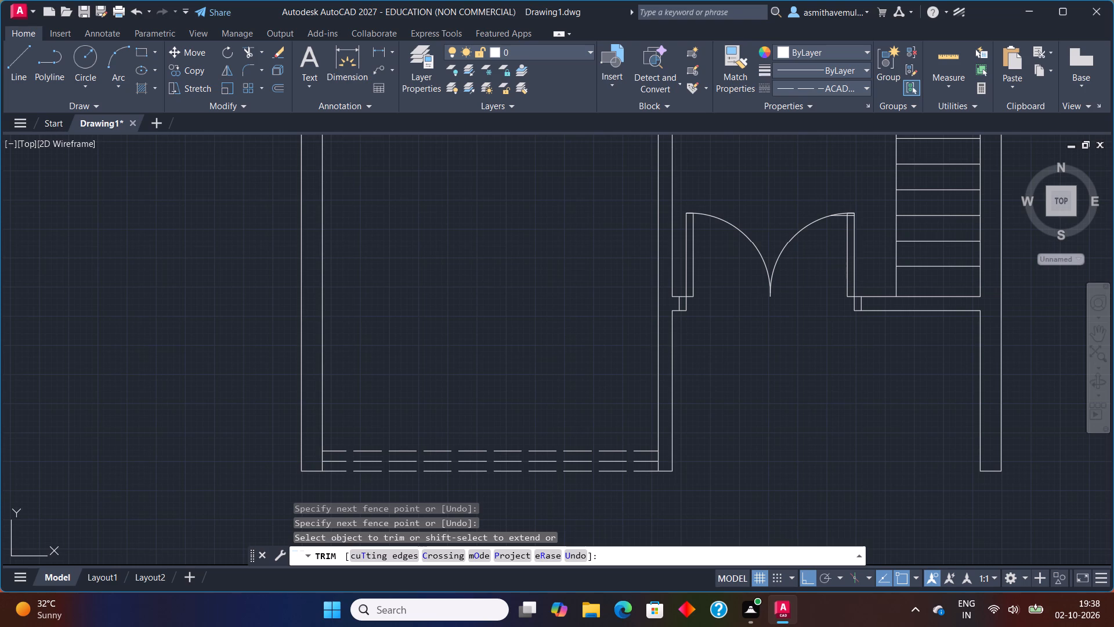
# Draw a ByLayer porch outline from the entrance area's outer wall corner, about 11'-7" wide and 6' deep, closing against the opposite wall's inner face.
pyautogui.moveTo(863, 481); pyautogui.dragTo(542, 379, button='middle')
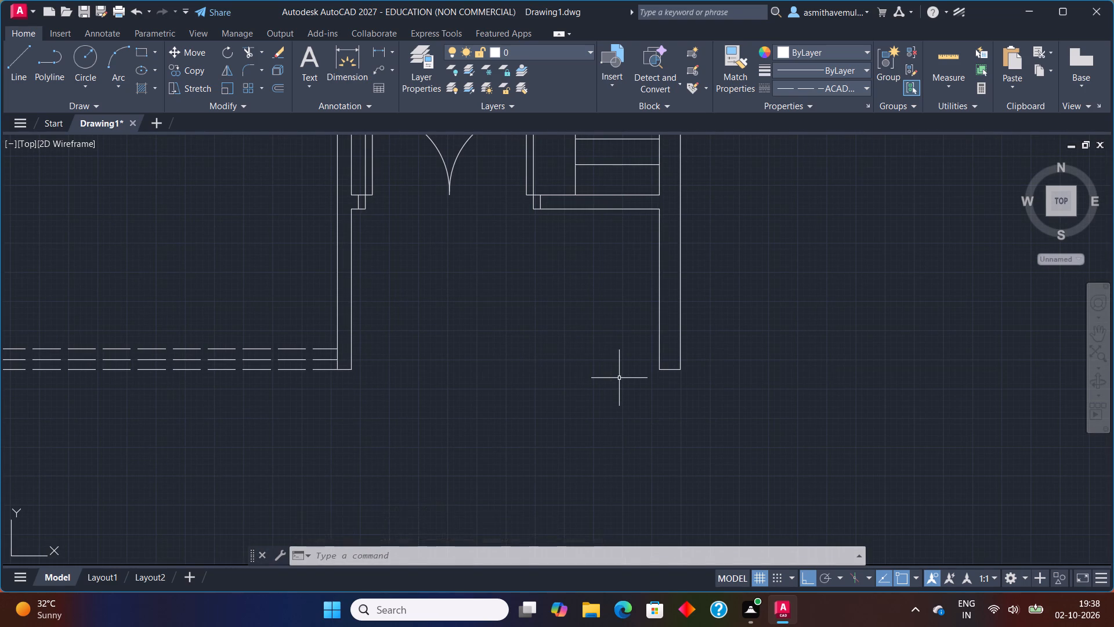
pyautogui.press('l')
pyautogui.press('Return')
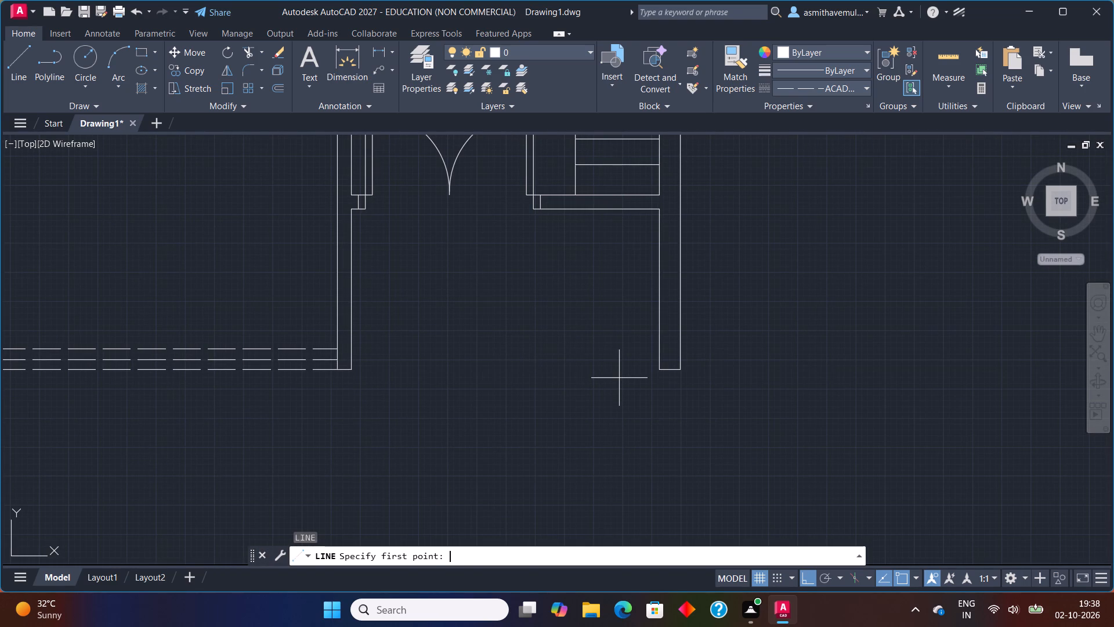
pyautogui.click(859, 88)
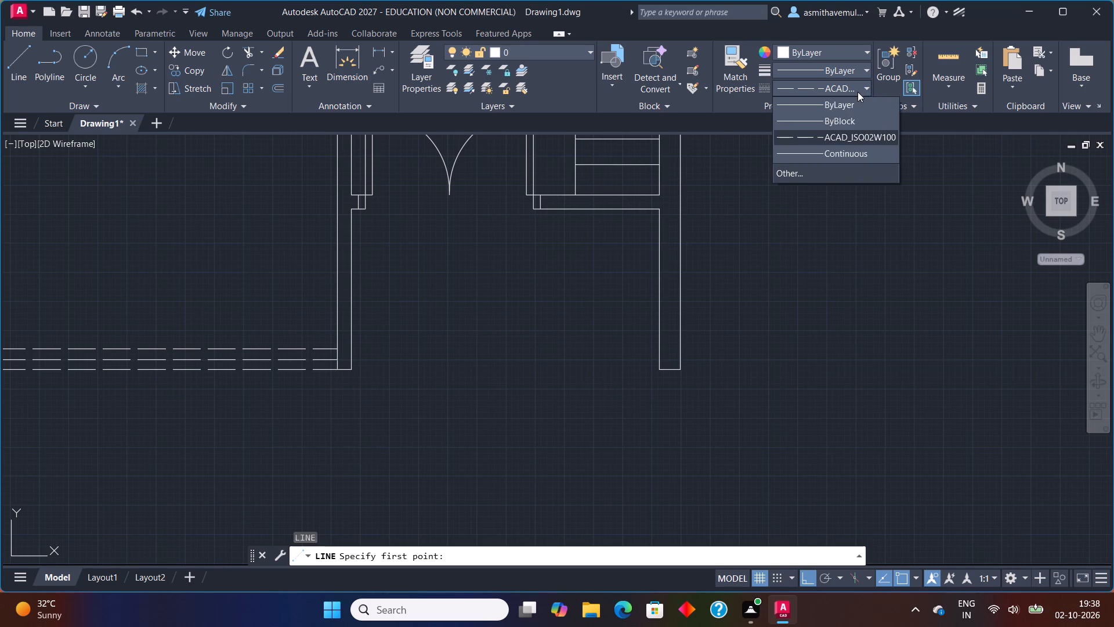
pyautogui.click(858, 106)
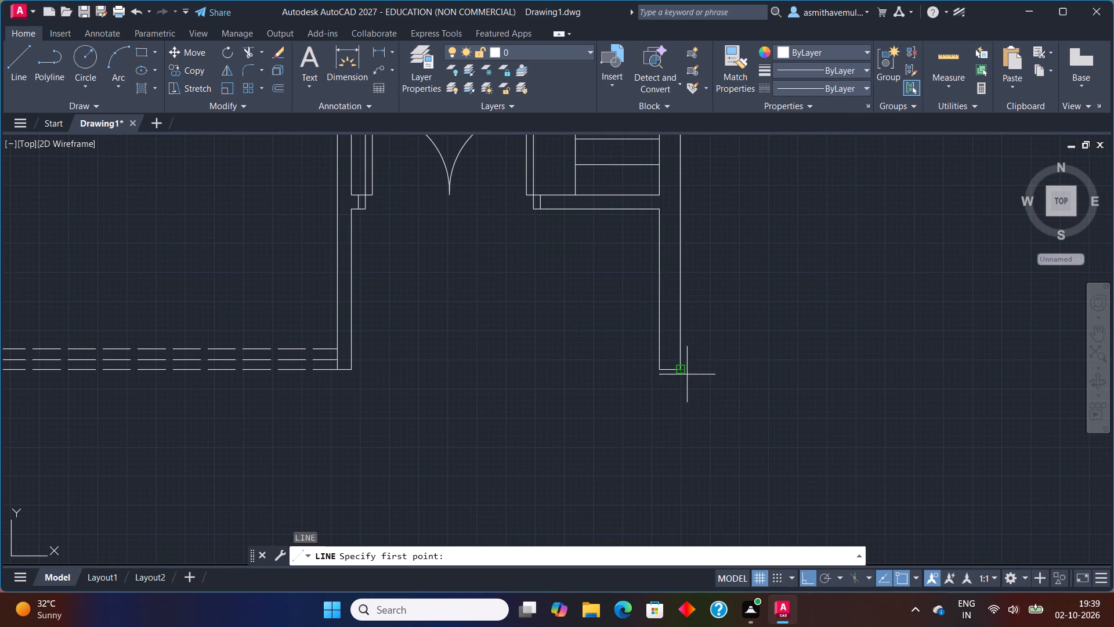
pyautogui.click(680, 367)
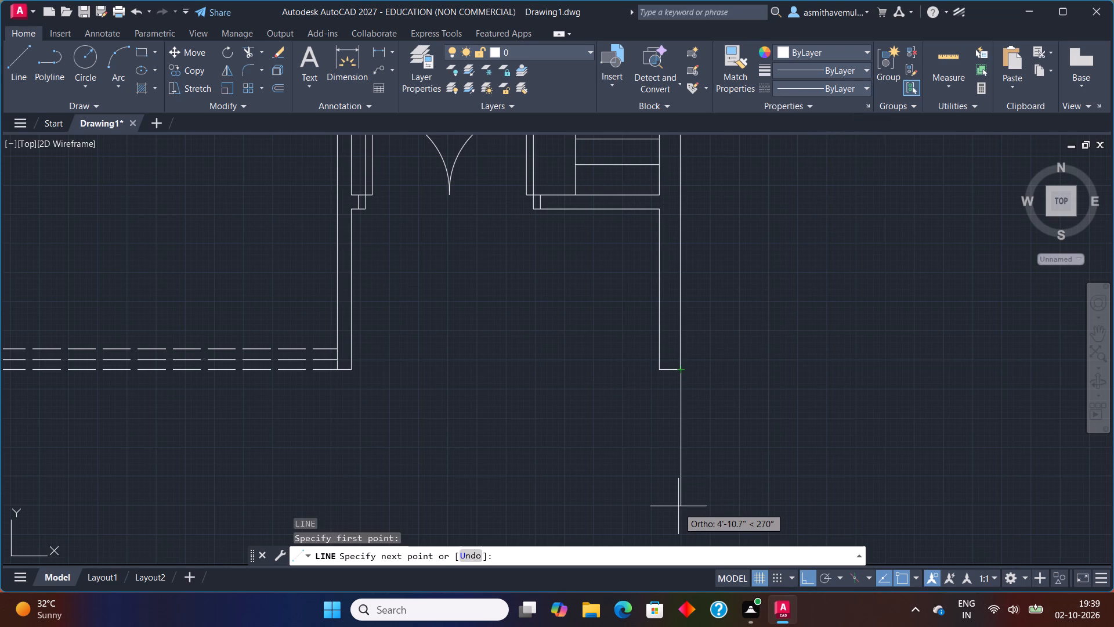
pyautogui.moveTo(683, 503); pyautogui.dragTo(716, 397, button='middle')
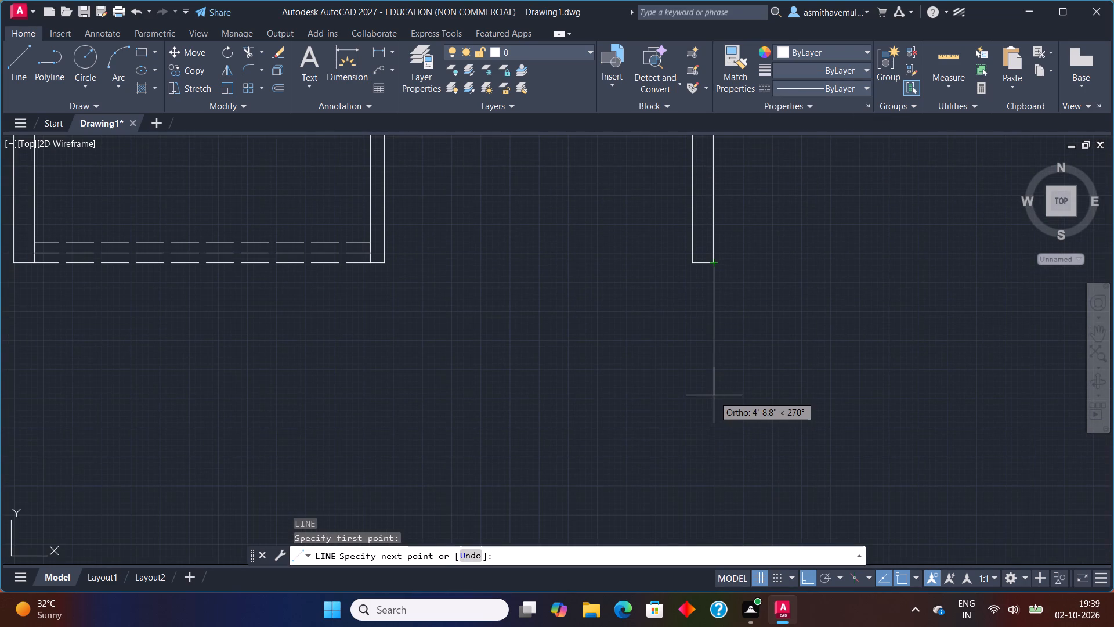
pyautogui.click(710, 424)
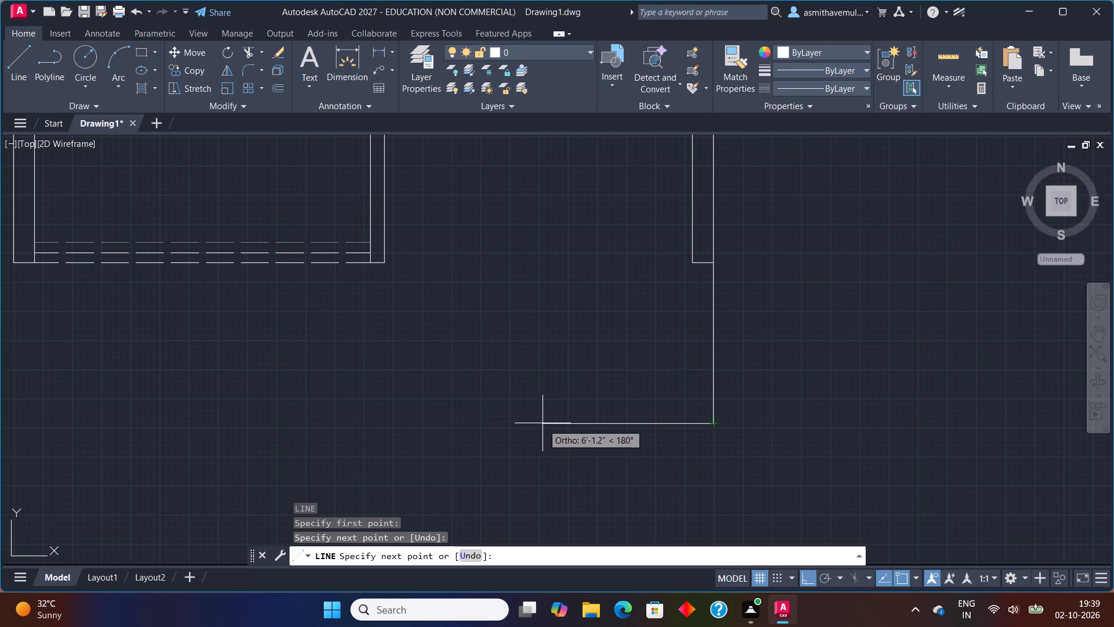
pyautogui.click(388, 426)
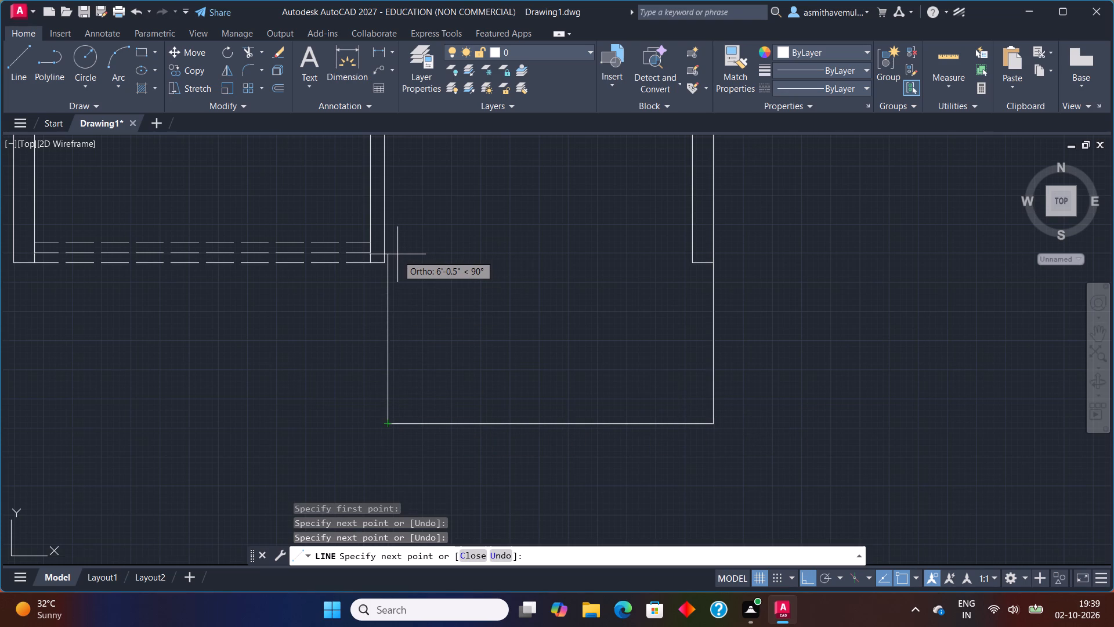
pyautogui.click(397, 255)
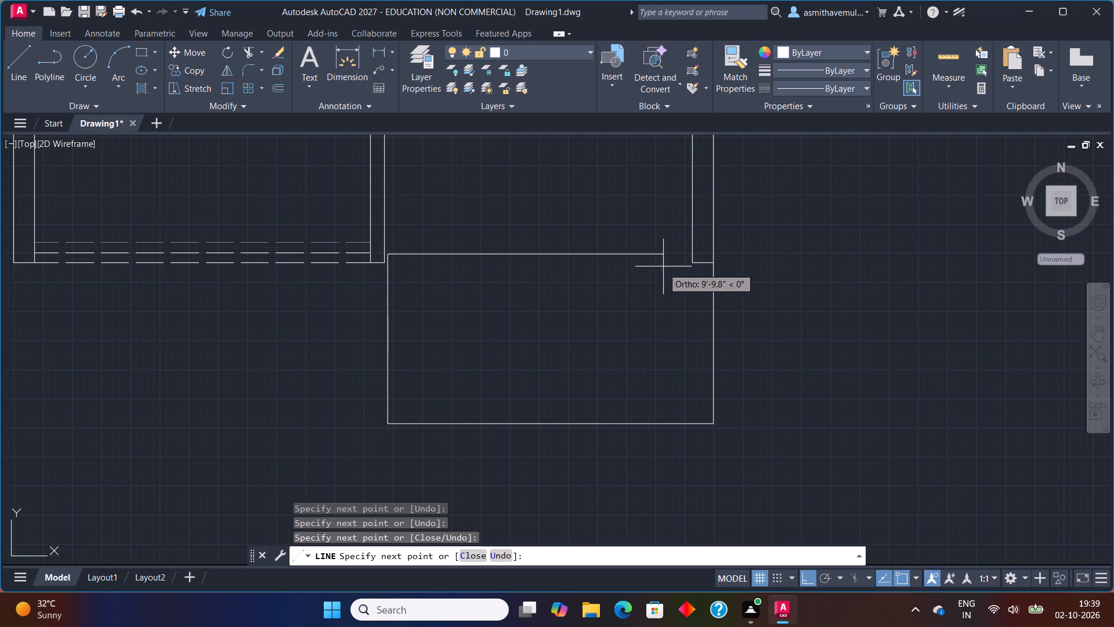
pyautogui.click(697, 254)
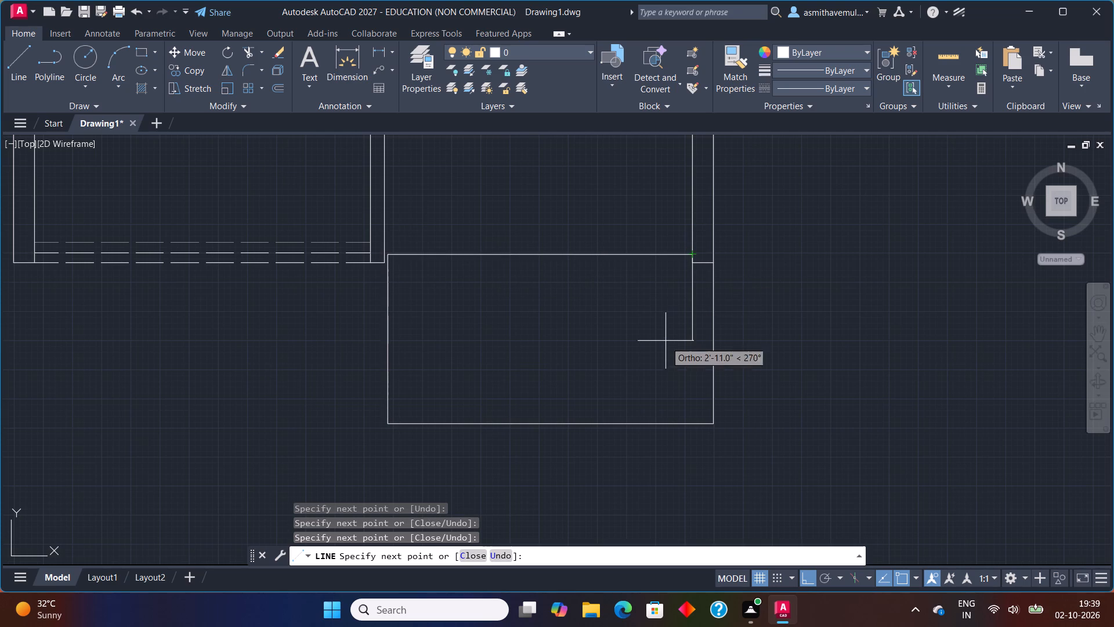
pyautogui.press('Escape')
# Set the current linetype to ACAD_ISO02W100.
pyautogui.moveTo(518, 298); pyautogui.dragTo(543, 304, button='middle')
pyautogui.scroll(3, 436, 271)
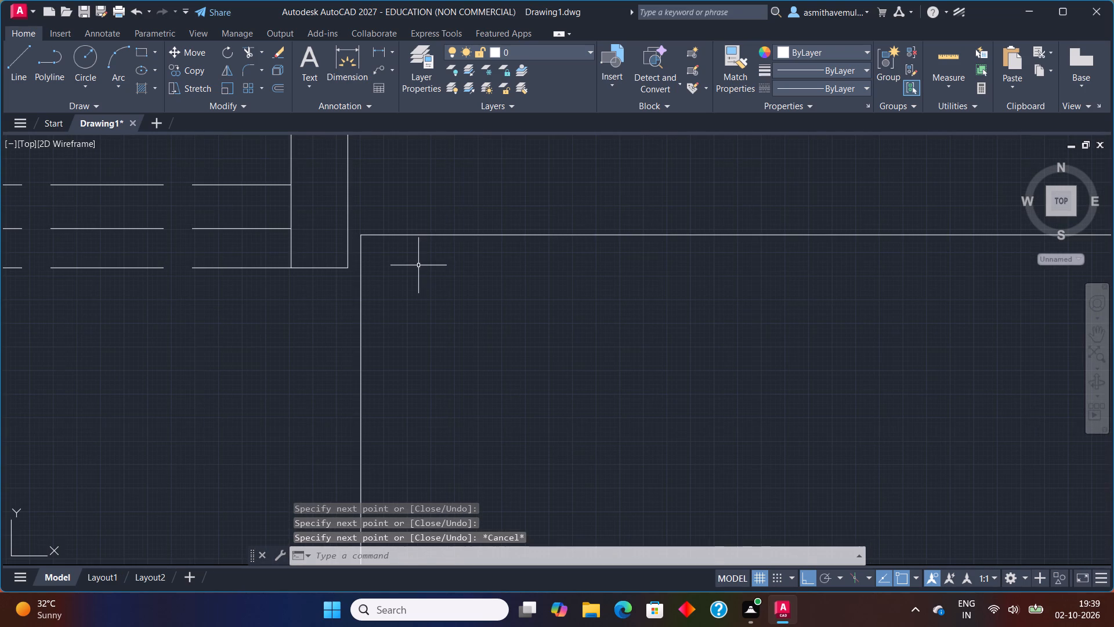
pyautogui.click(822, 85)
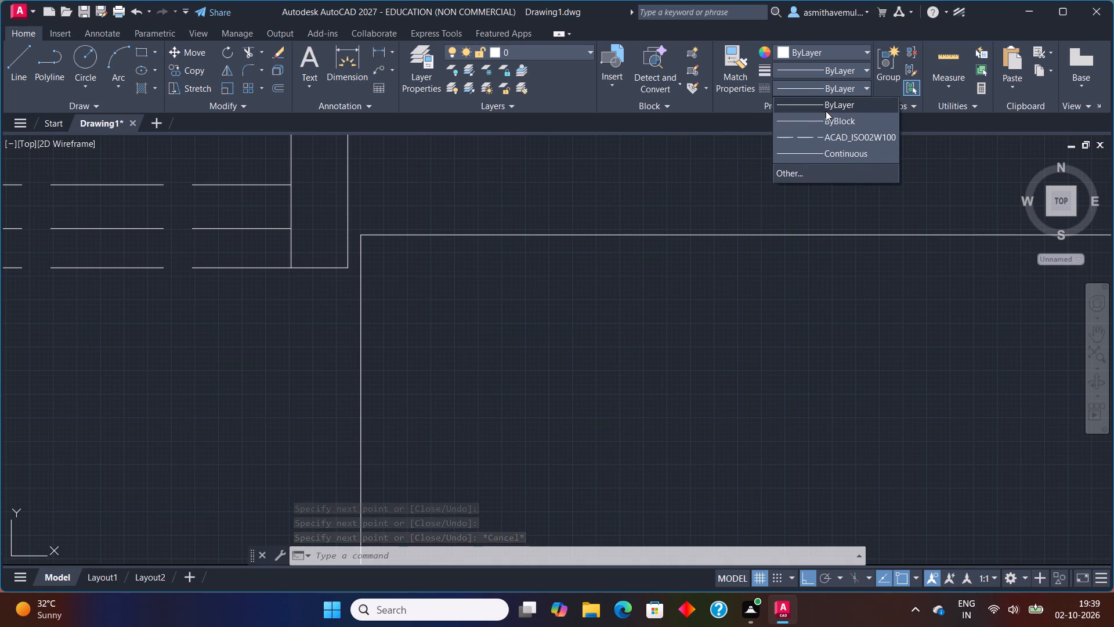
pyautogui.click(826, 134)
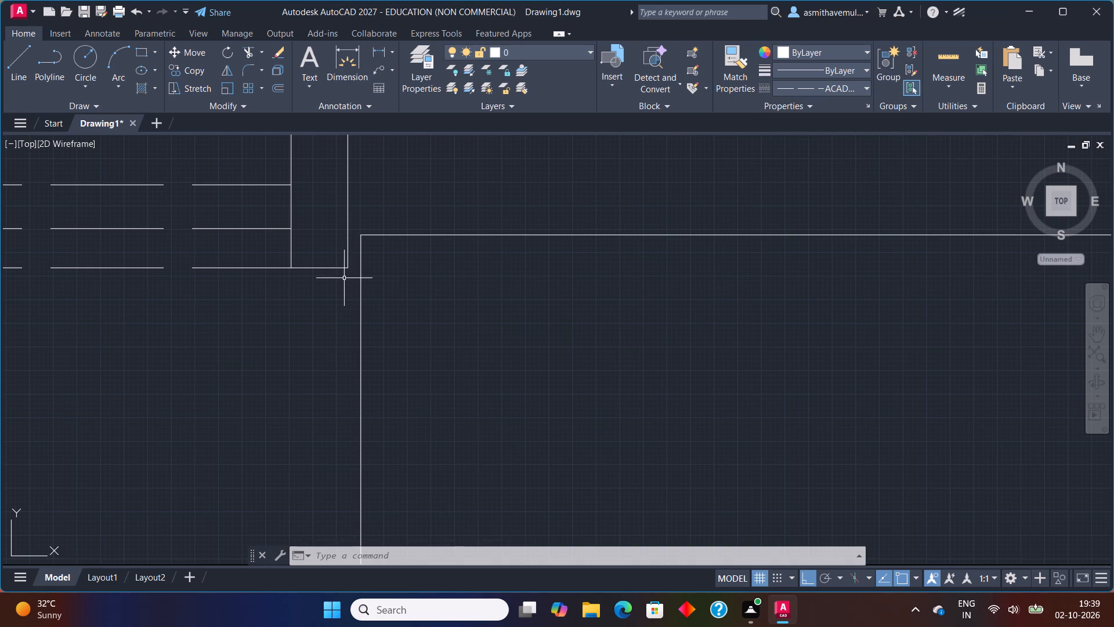
# Erase the porch outline's vertical side line next to the open-ended room's wall.
pyautogui.click(347, 269)
pyautogui.click(360, 268)
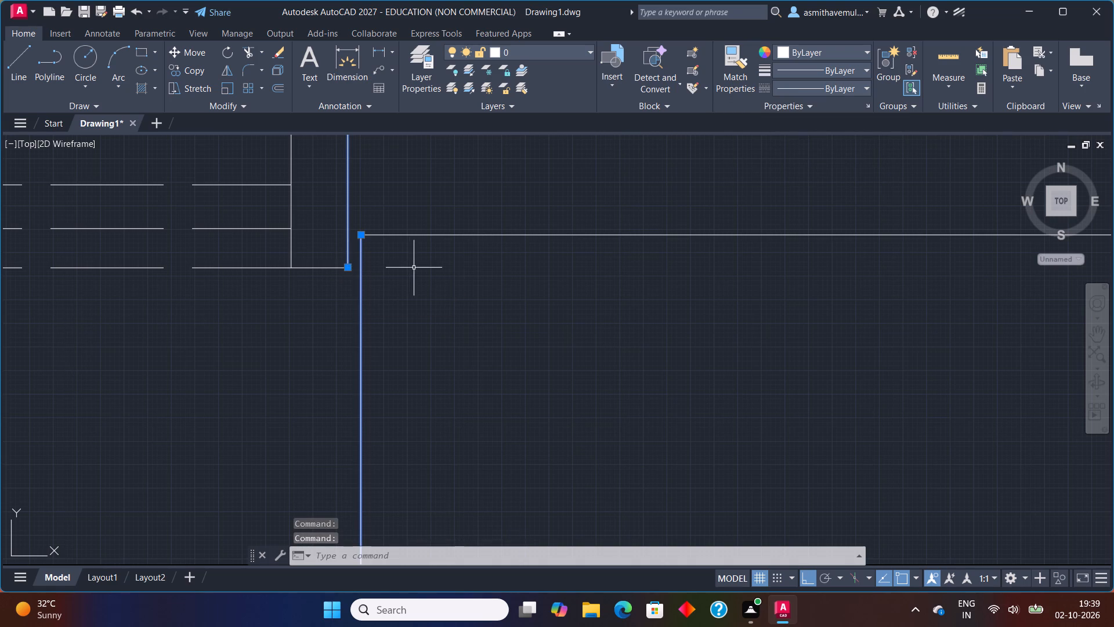
pyautogui.press('Escape')
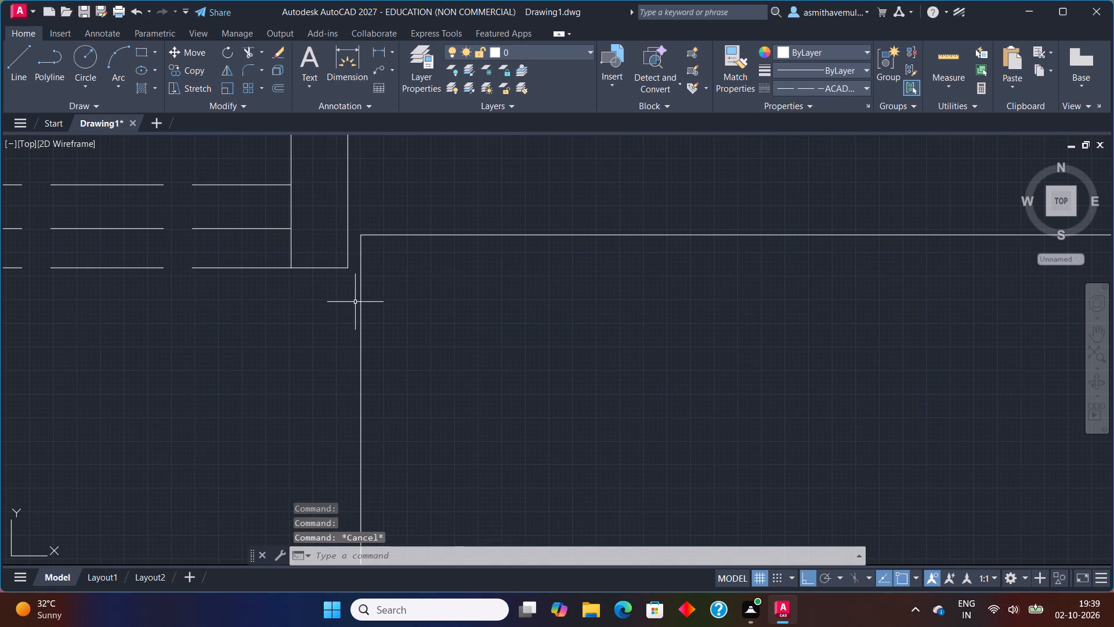
pyautogui.click(361, 305)
pyautogui.press('Delete')
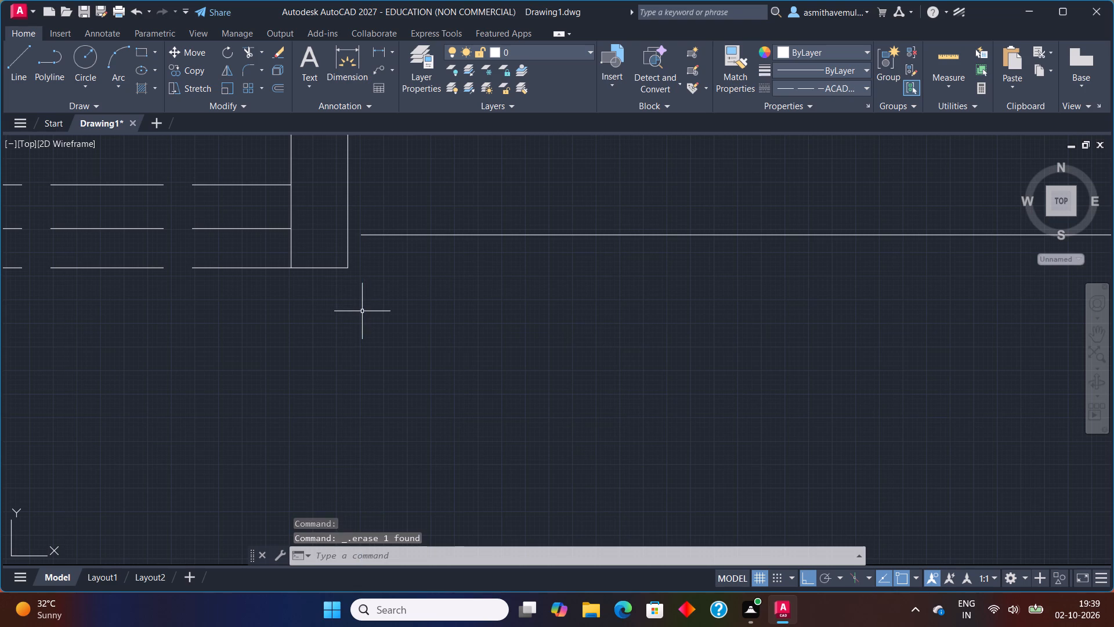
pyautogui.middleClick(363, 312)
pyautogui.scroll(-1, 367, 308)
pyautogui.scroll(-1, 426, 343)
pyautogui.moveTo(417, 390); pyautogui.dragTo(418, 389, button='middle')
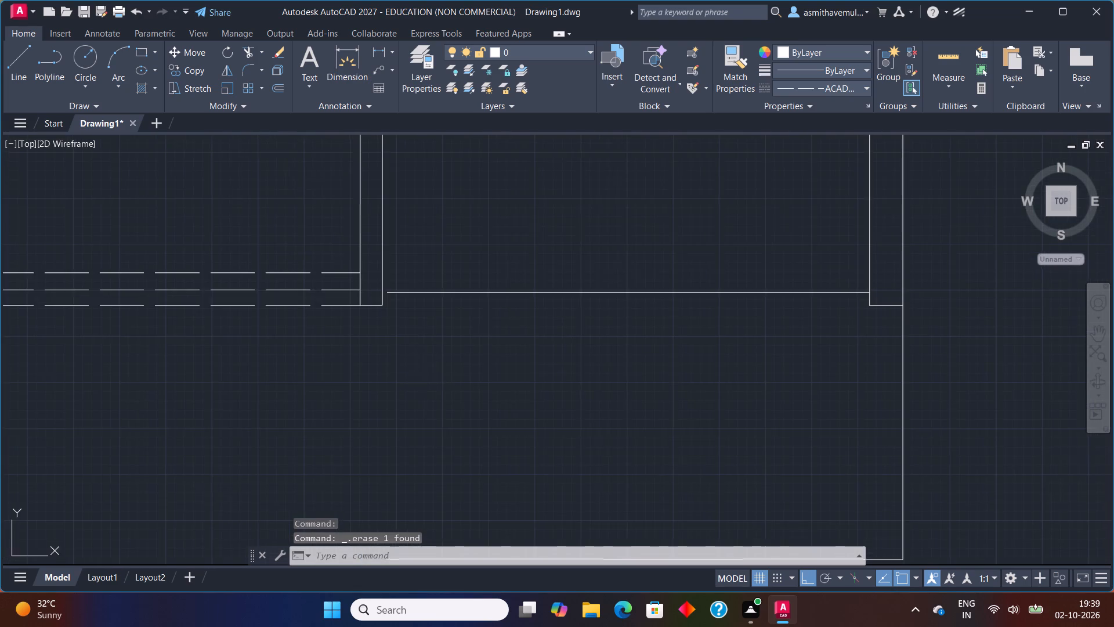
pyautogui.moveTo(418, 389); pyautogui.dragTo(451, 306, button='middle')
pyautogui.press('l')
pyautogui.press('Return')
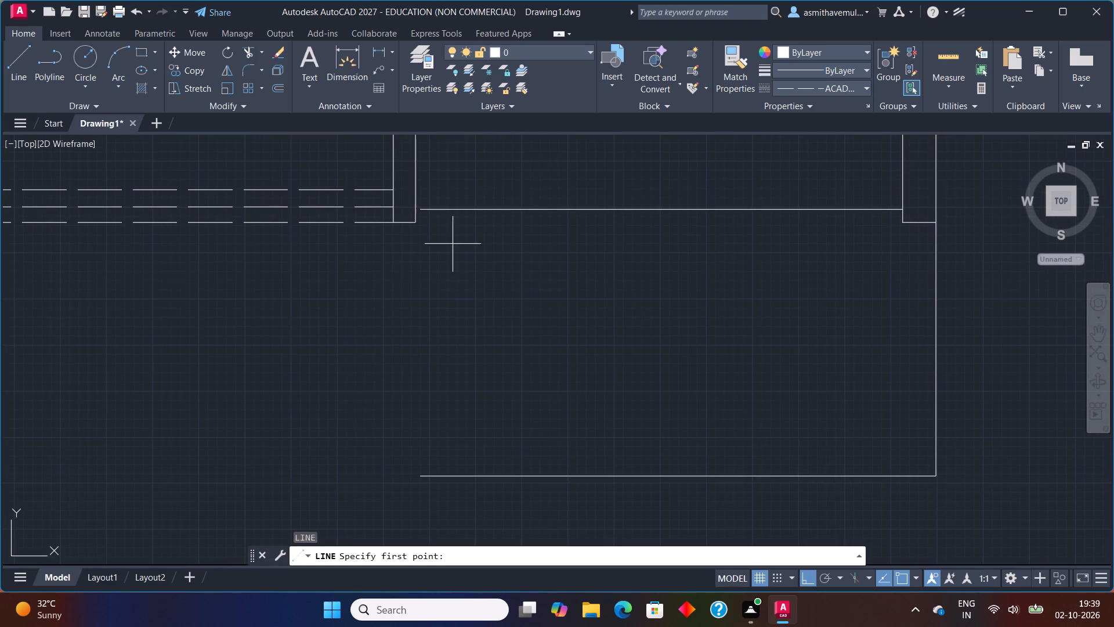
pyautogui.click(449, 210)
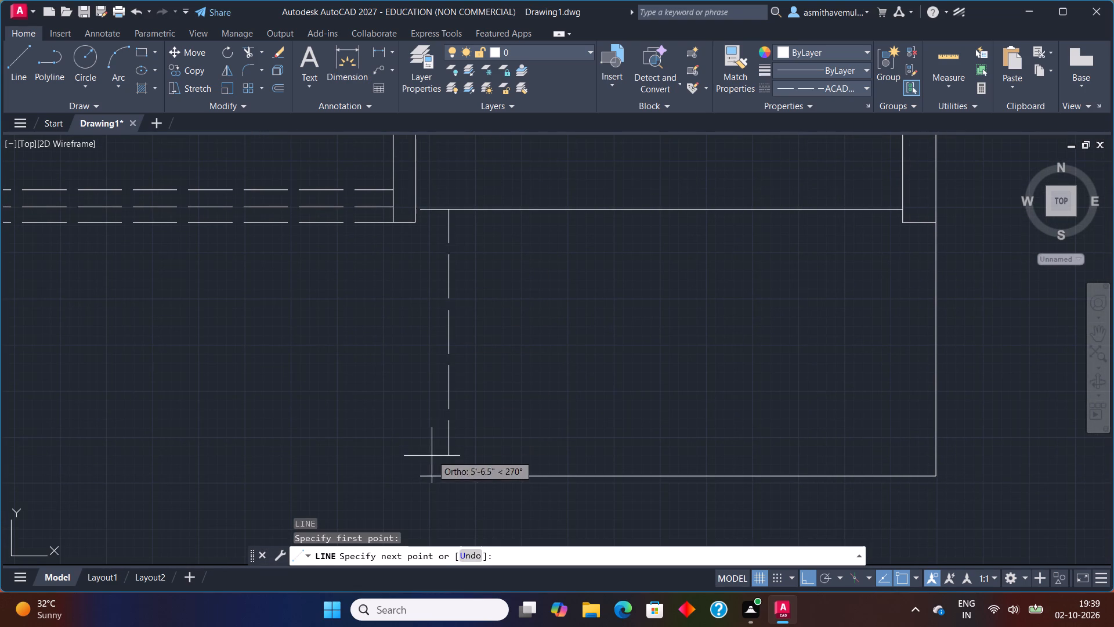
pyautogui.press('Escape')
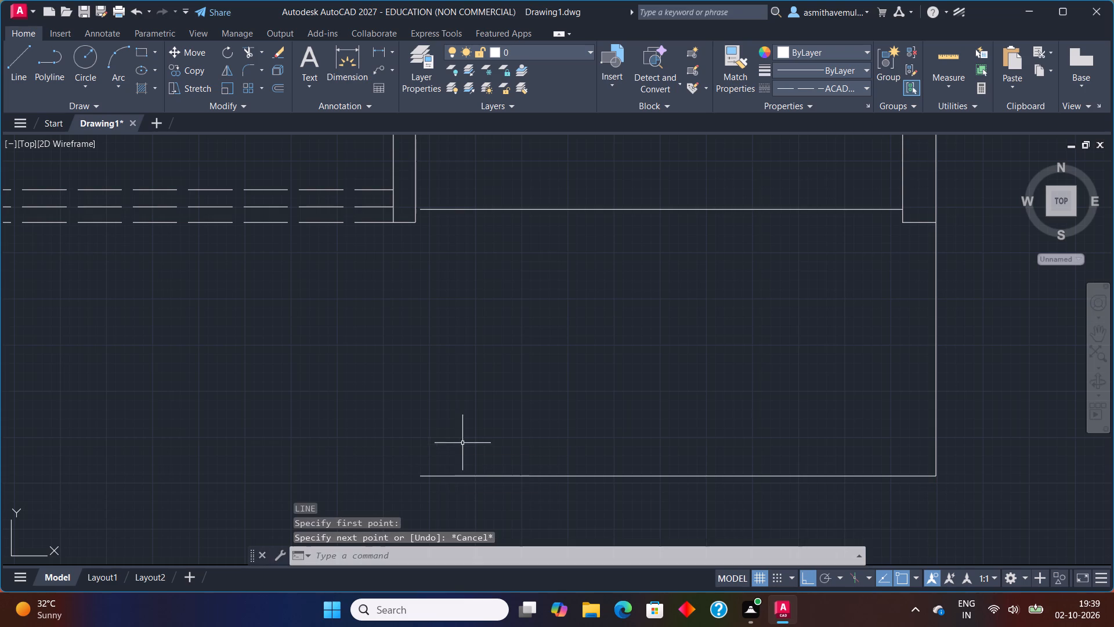
# Draw a ByLayer vertical line about 6' long between the porch's upper and lower lines, slightly inside their free ends.
pyautogui.click(827, 87)
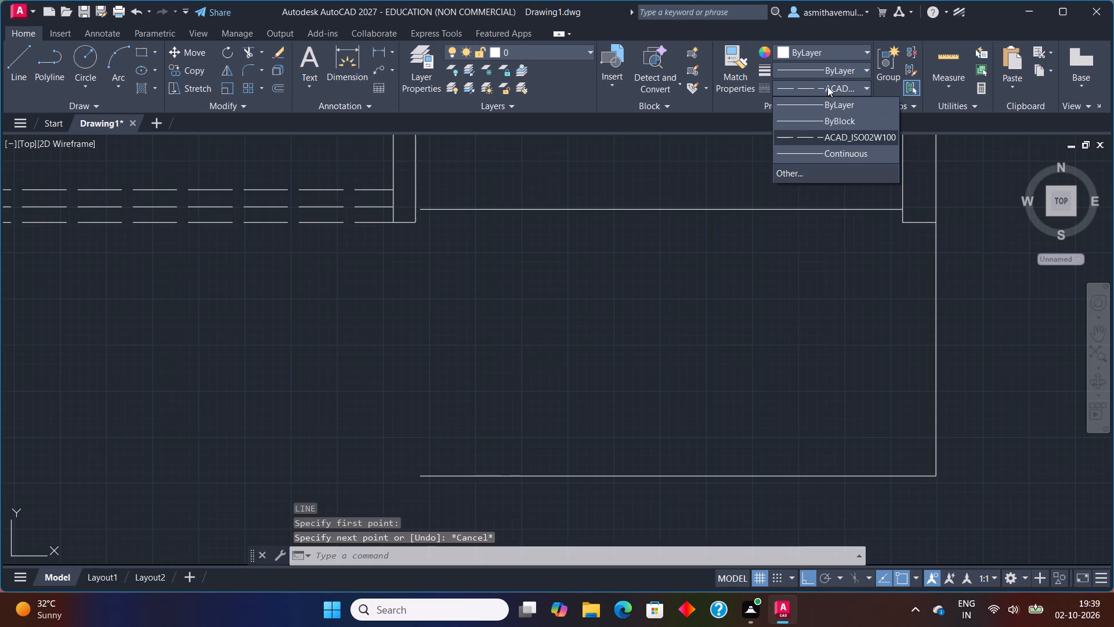
pyautogui.click(826, 106)
pyautogui.press('l')
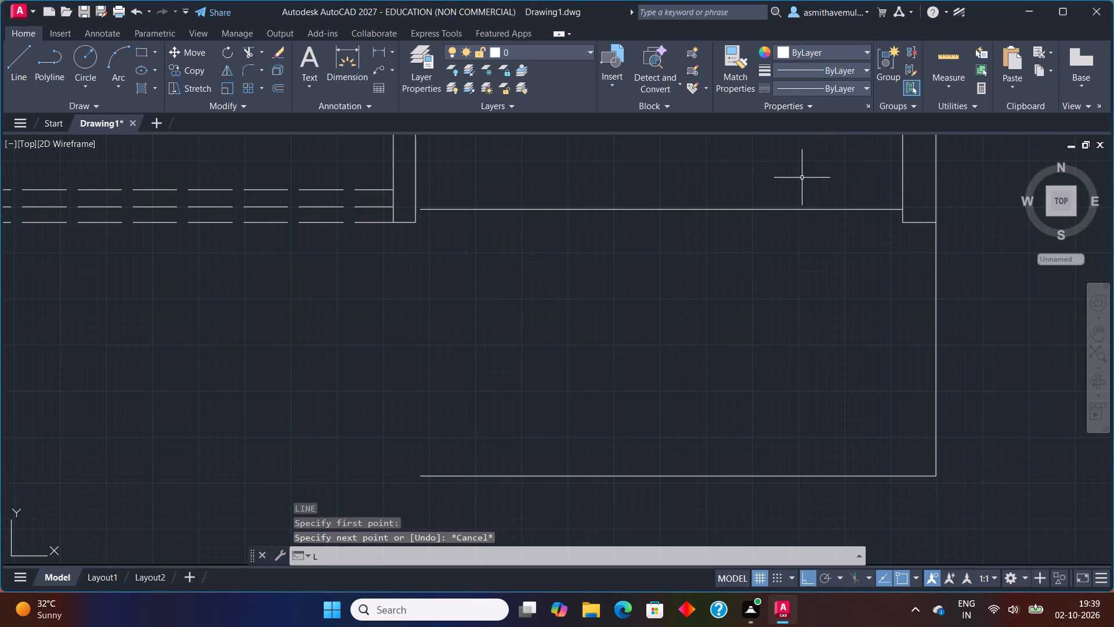
pyautogui.press('Return')
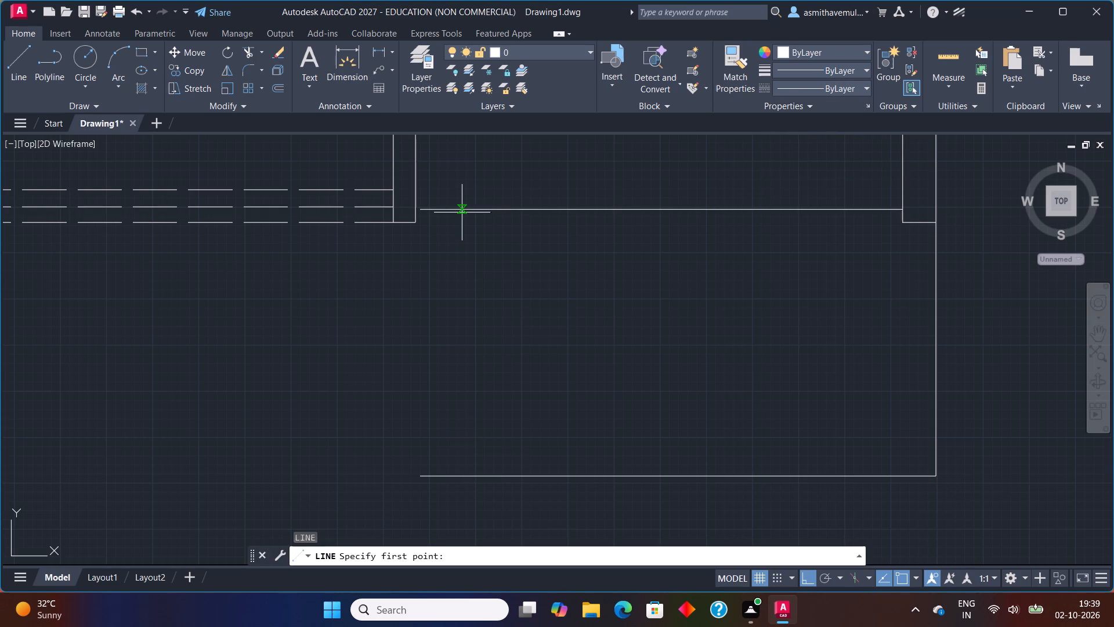
pyautogui.click(466, 209)
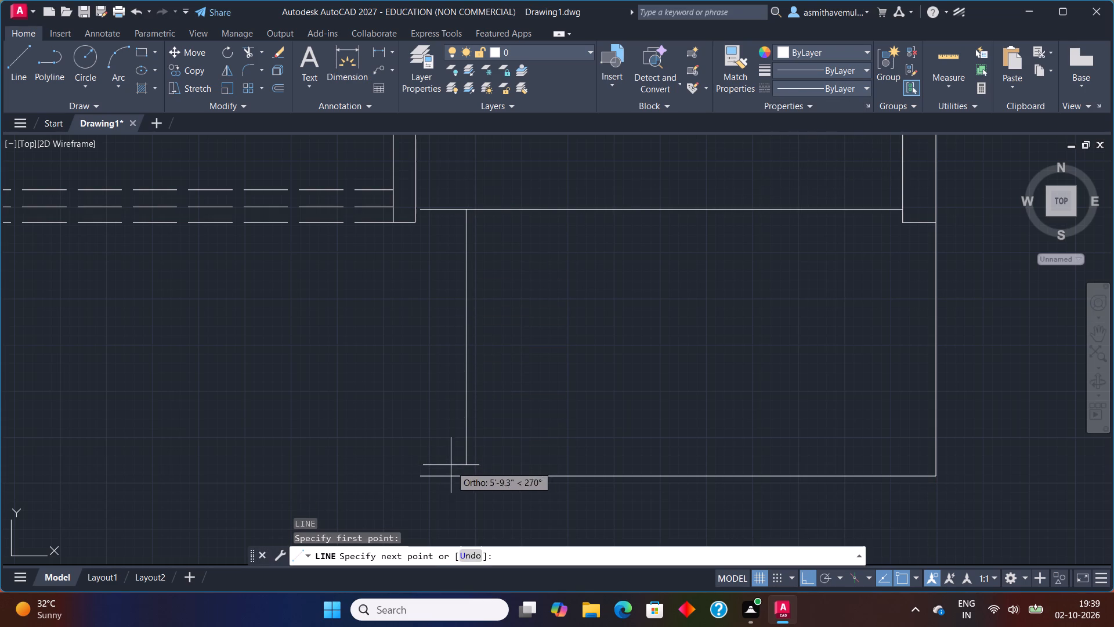
pyautogui.click(465, 473)
pyautogui.press('Escape')
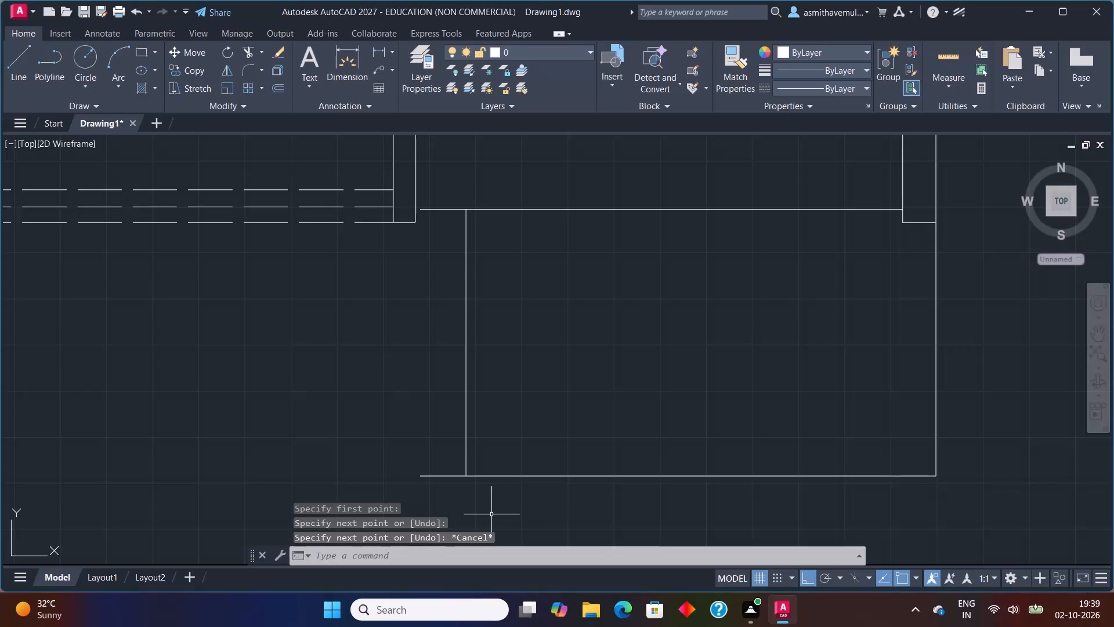
# Set the current linetype to ACAD_ISO02W100.
pyautogui.press('l')
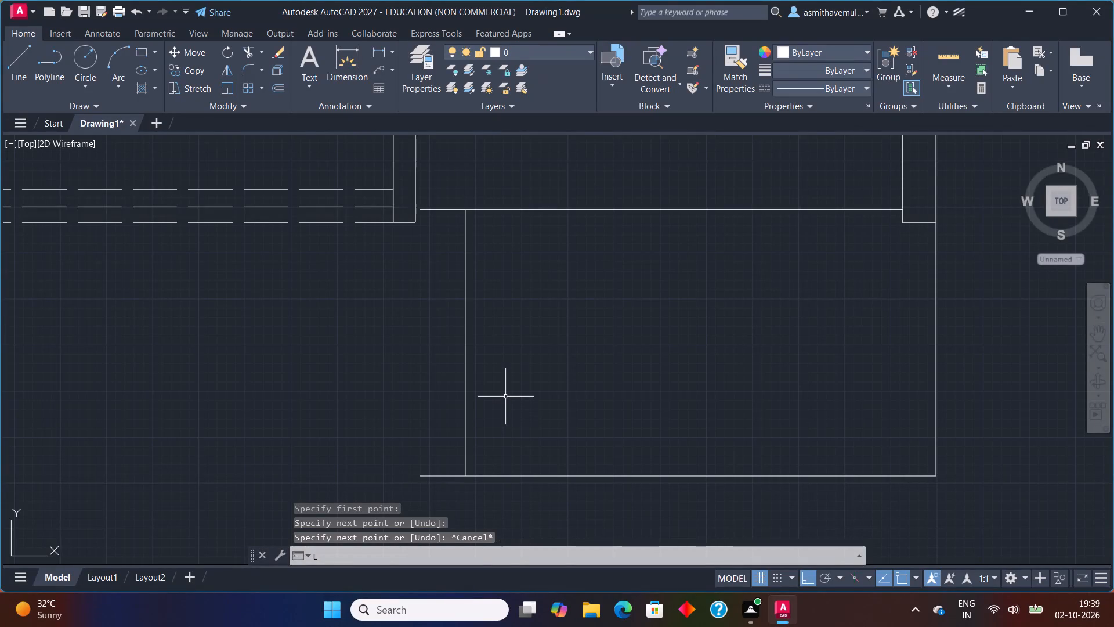
pyautogui.press('Escape')
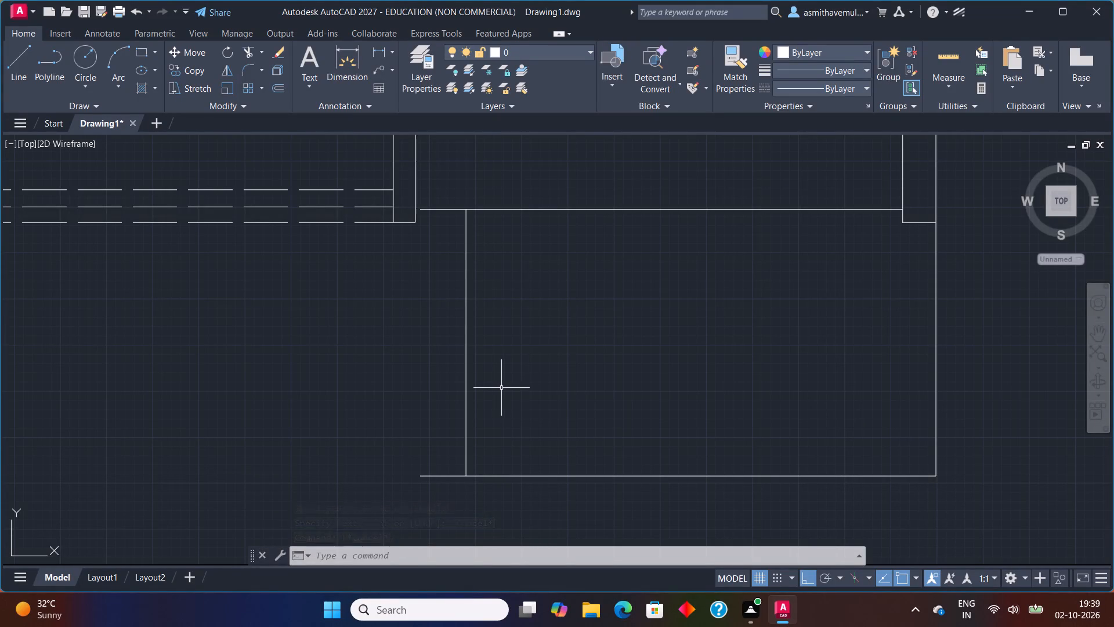
pyautogui.click(777, 85)
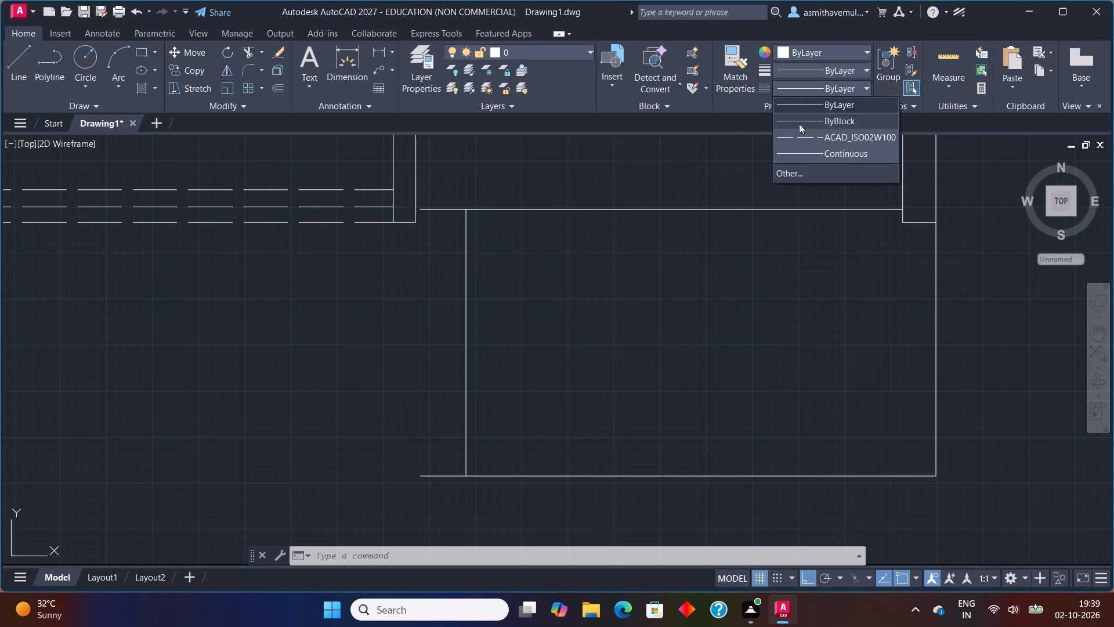
pyautogui.click(805, 138)
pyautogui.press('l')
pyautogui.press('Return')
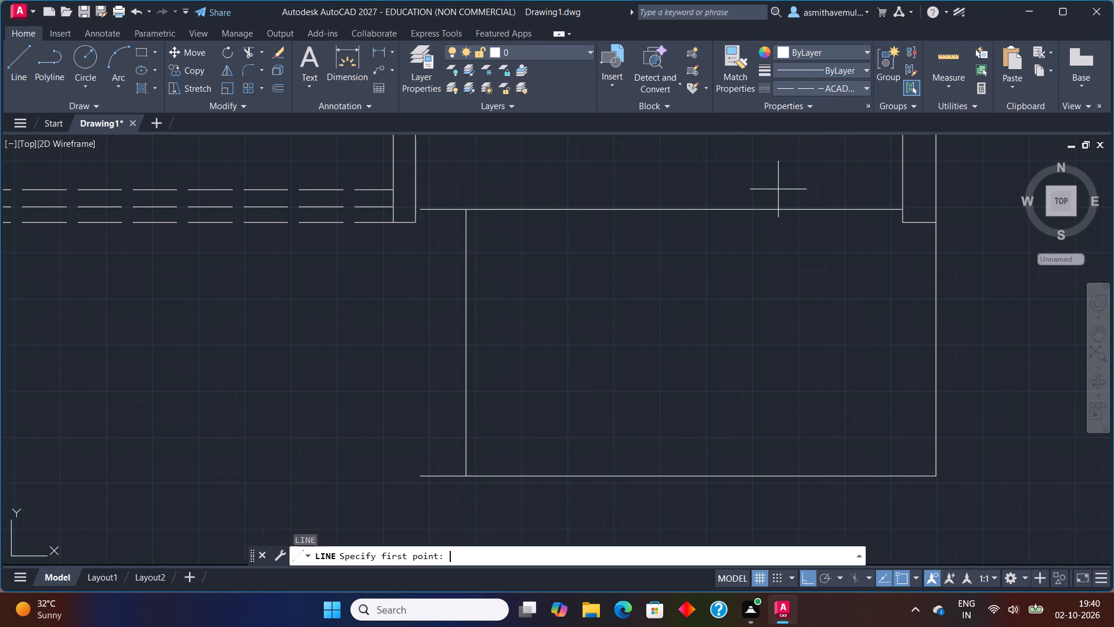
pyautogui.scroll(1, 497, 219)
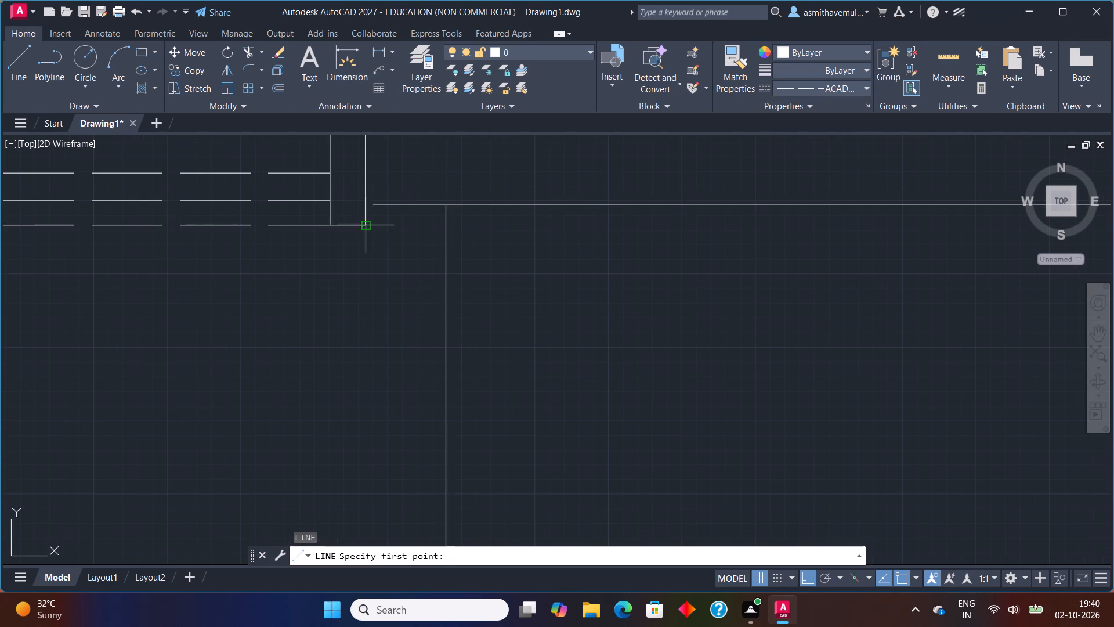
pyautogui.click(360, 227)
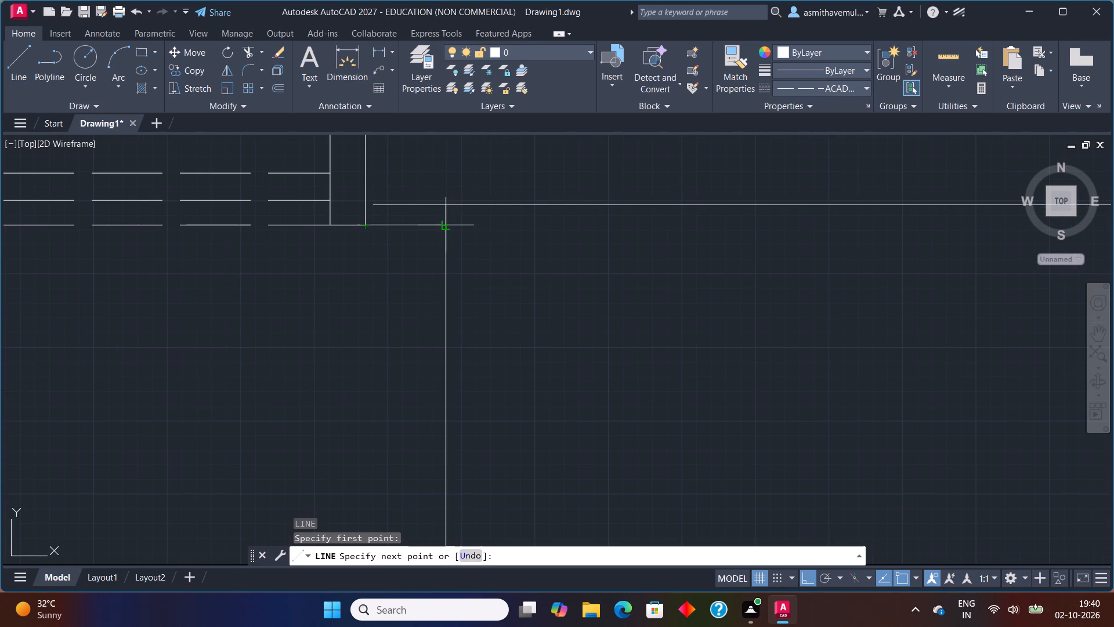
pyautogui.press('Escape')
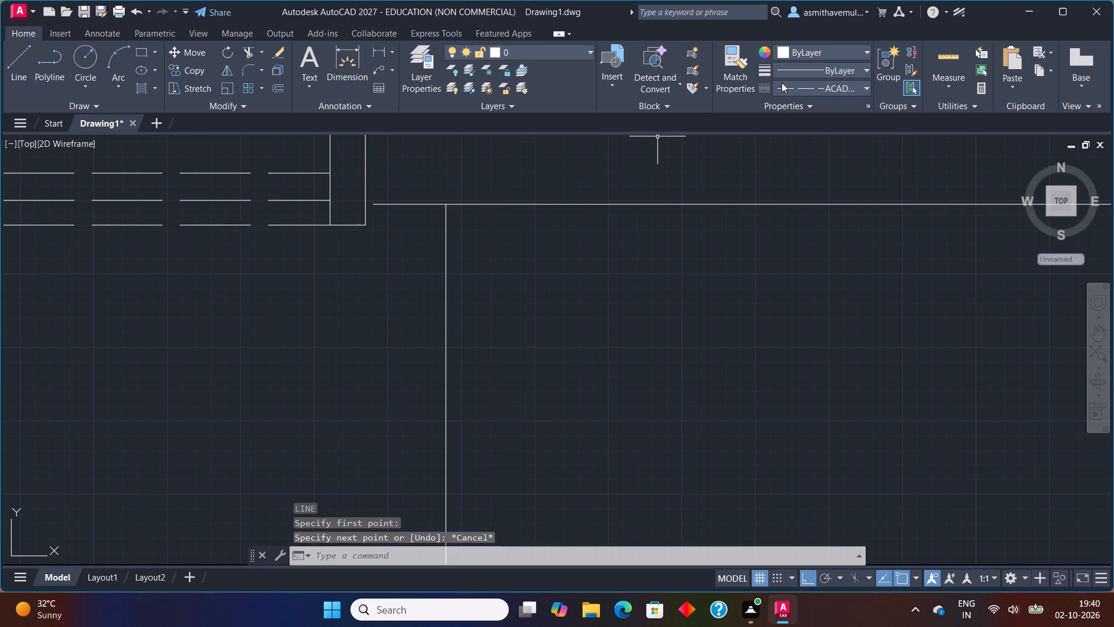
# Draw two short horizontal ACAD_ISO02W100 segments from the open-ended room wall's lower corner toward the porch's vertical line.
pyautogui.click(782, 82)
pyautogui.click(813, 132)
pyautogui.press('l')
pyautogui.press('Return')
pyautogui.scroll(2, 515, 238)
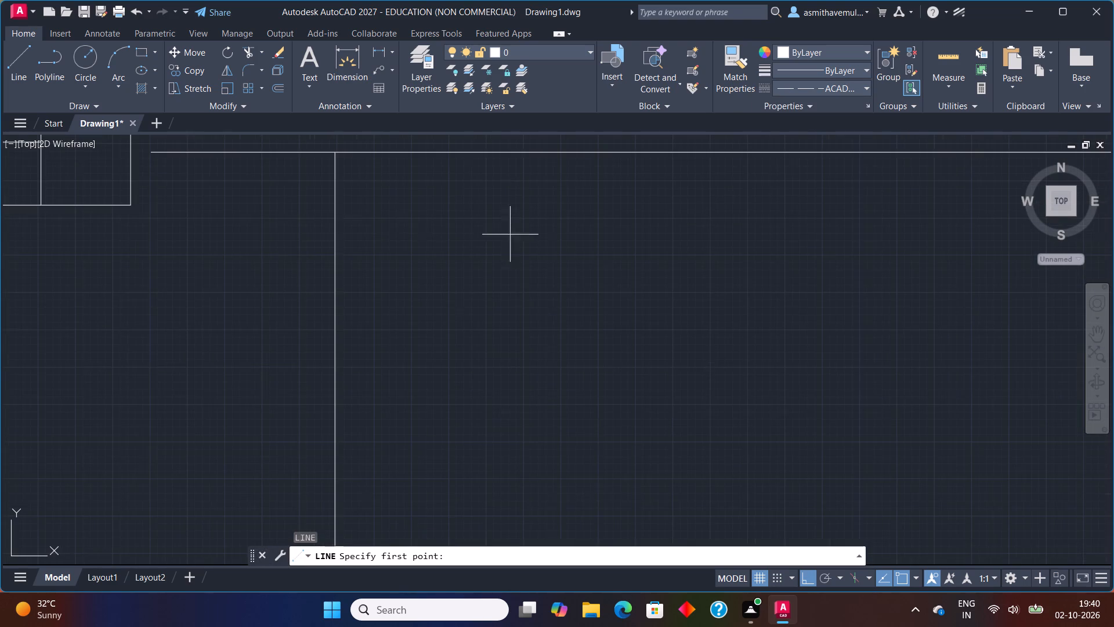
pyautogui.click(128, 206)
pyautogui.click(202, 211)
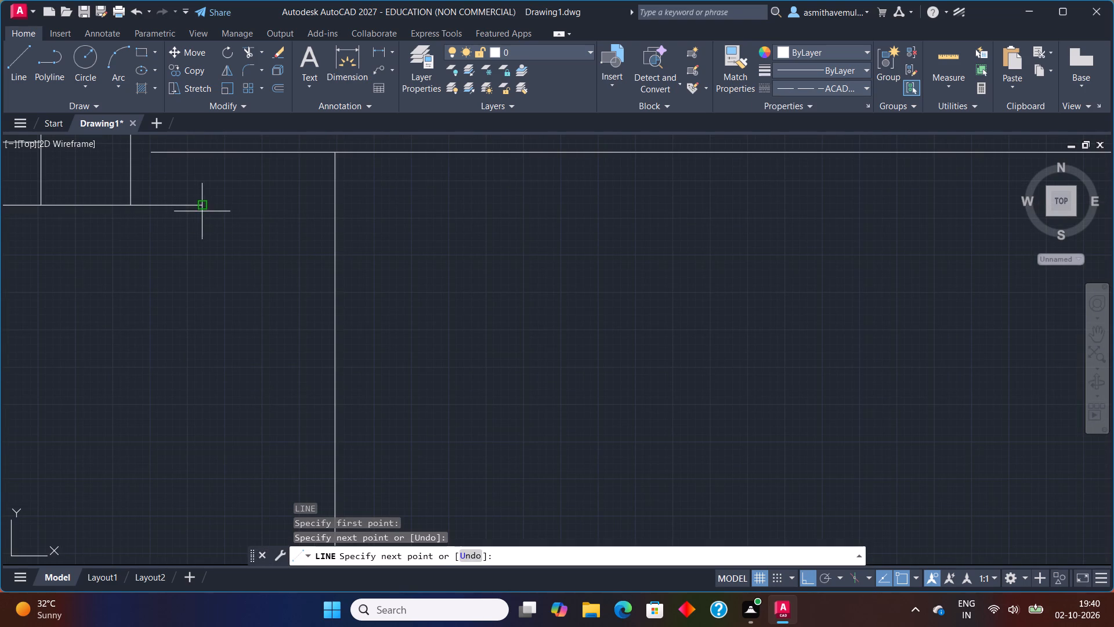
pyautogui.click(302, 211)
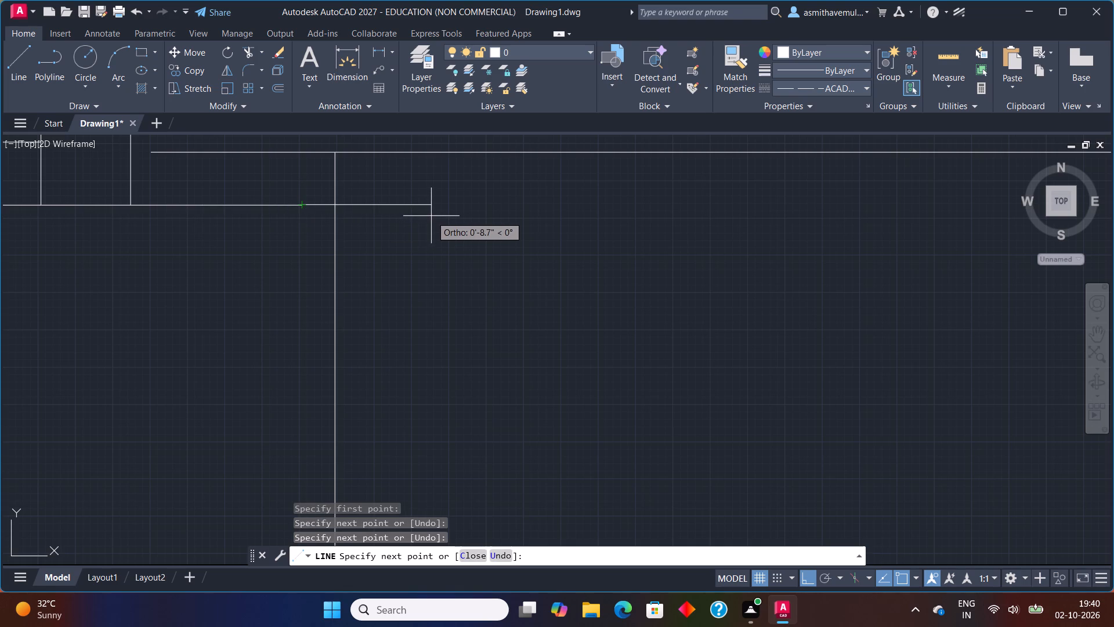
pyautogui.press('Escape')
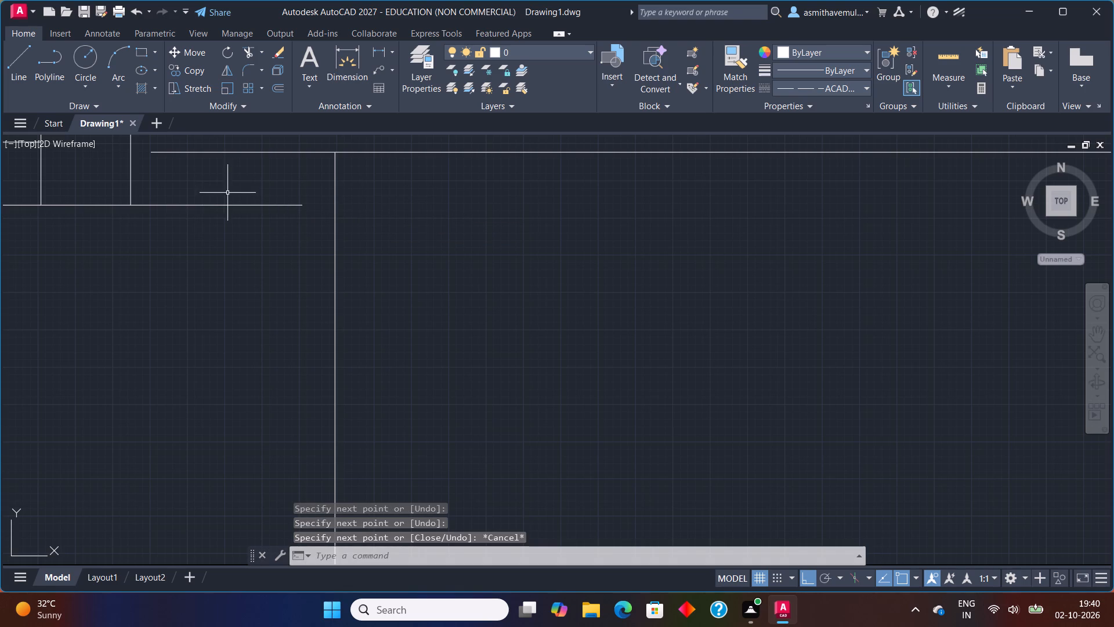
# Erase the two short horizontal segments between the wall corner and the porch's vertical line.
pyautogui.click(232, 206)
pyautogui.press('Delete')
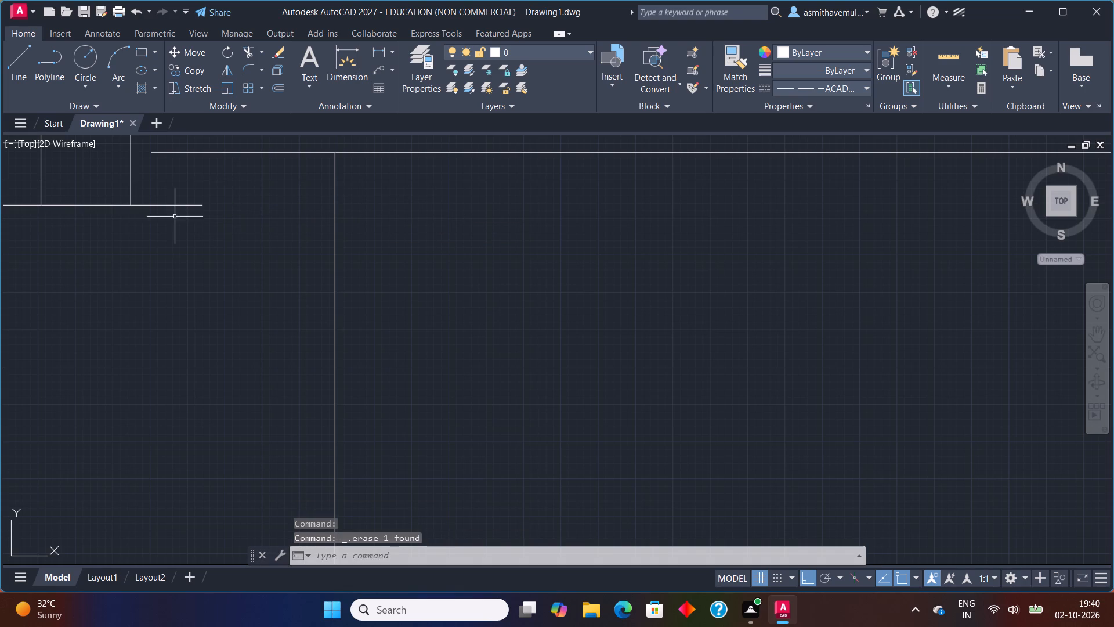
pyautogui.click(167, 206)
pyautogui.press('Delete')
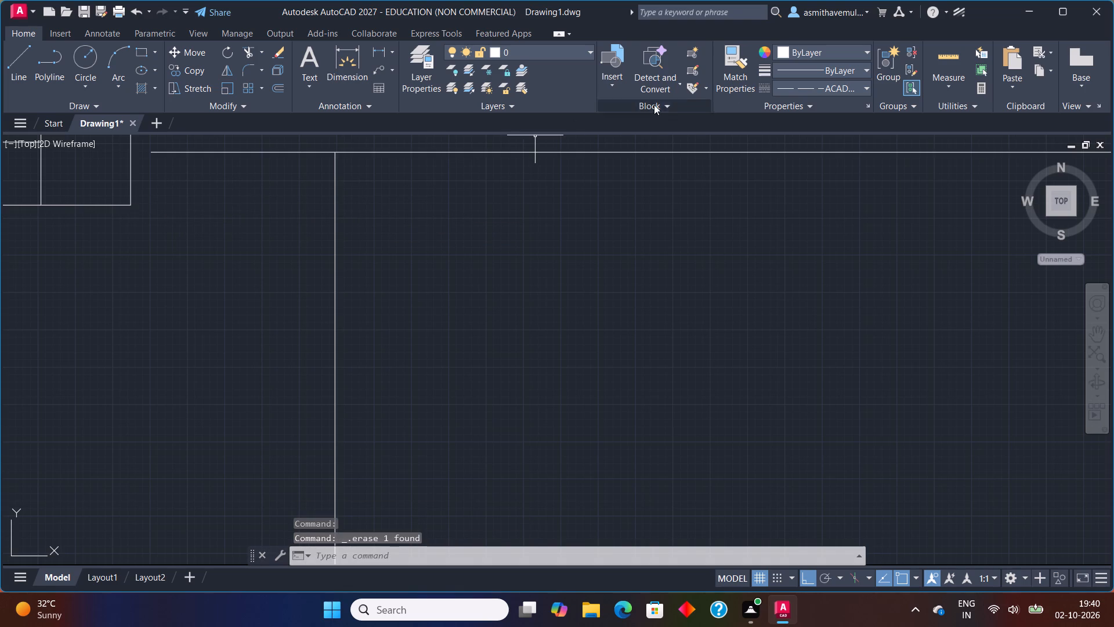
# Draw an ACAD_ISO02W100 horizontal line about 1'-3" long from the wall's lower corner to just past the porch's vertical line.
pyautogui.click(811, 87)
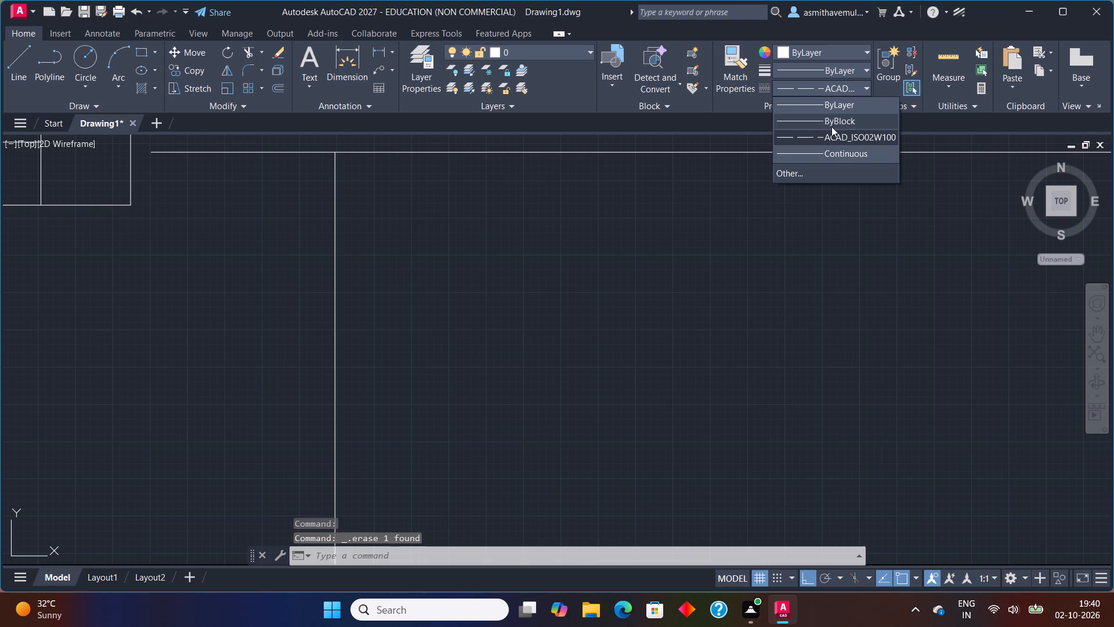
pyautogui.click(837, 135)
pyautogui.scroll(-1, 440, 206)
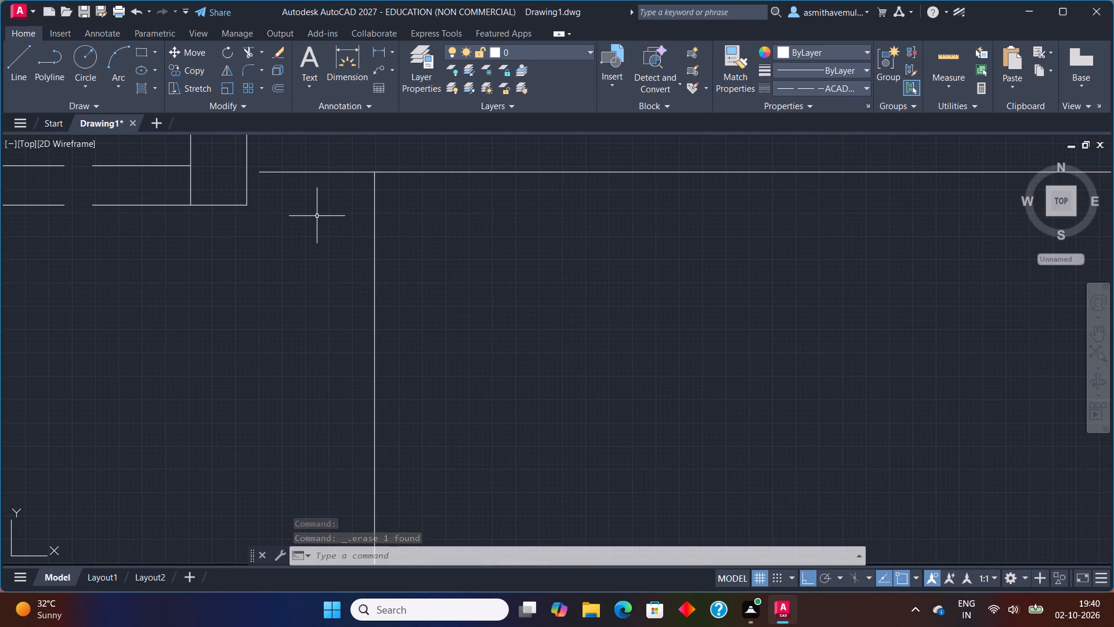
pyautogui.press('l')
pyautogui.press('Return')
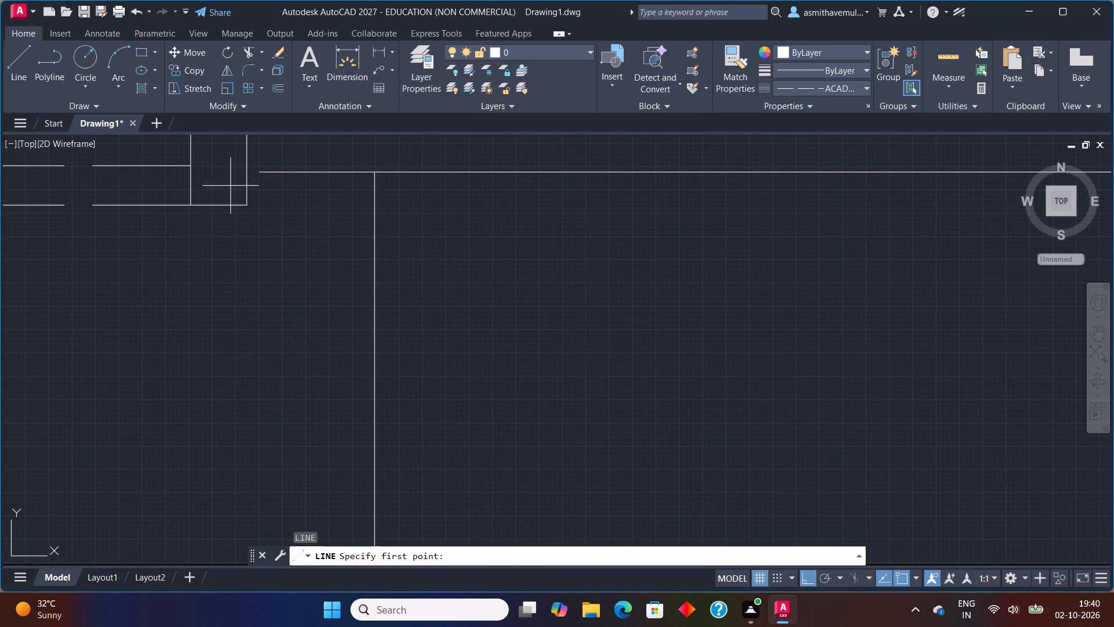
pyautogui.click(244, 201)
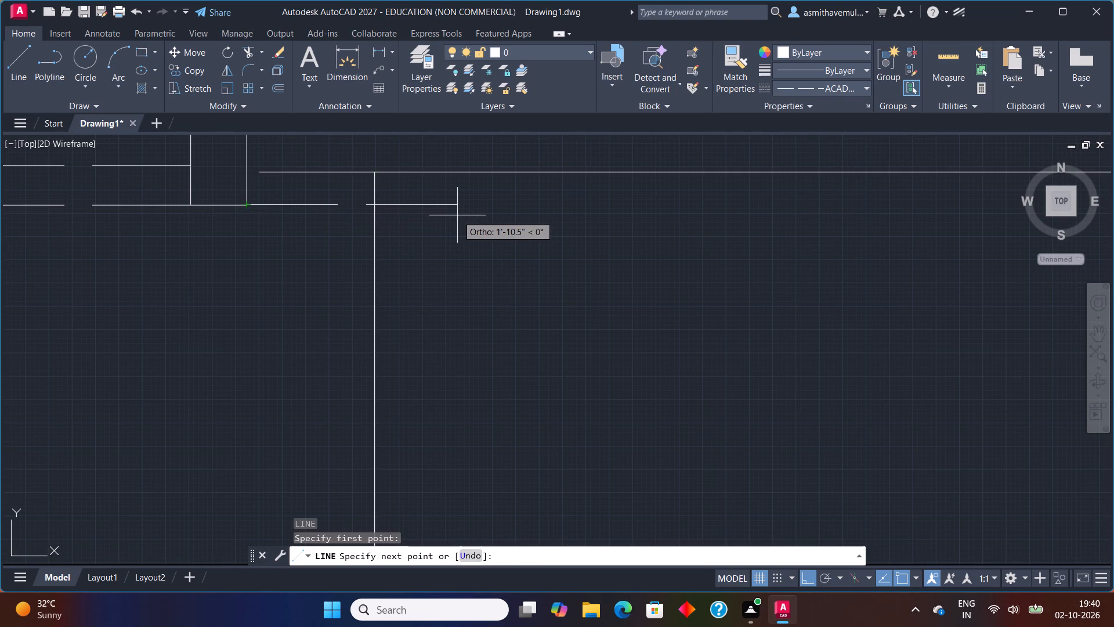
pyautogui.click(389, 212)
pyautogui.press('Escape')
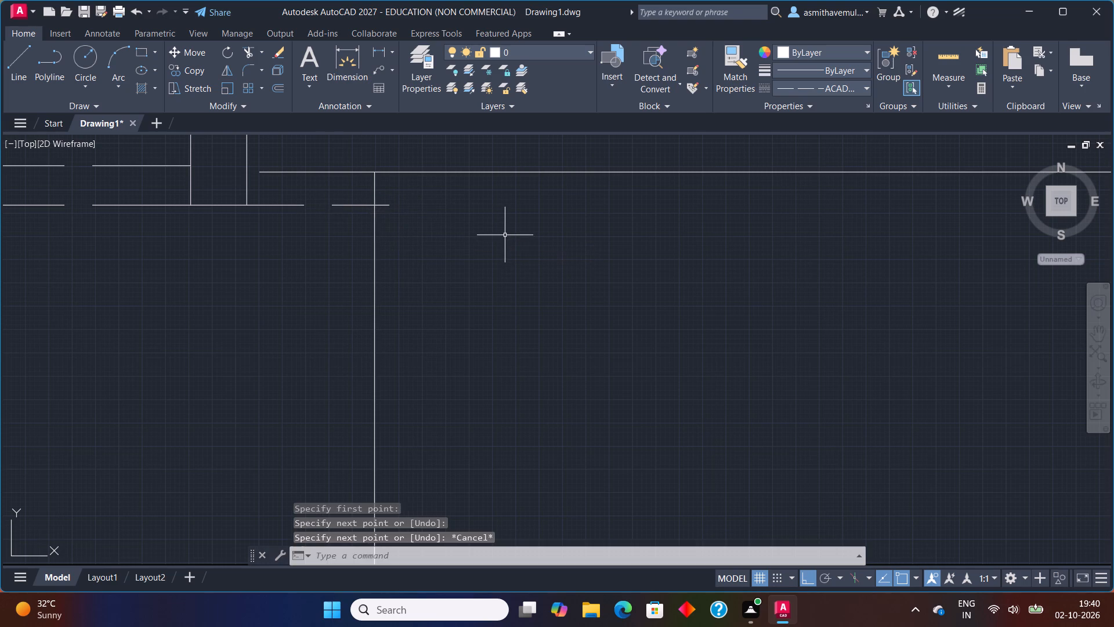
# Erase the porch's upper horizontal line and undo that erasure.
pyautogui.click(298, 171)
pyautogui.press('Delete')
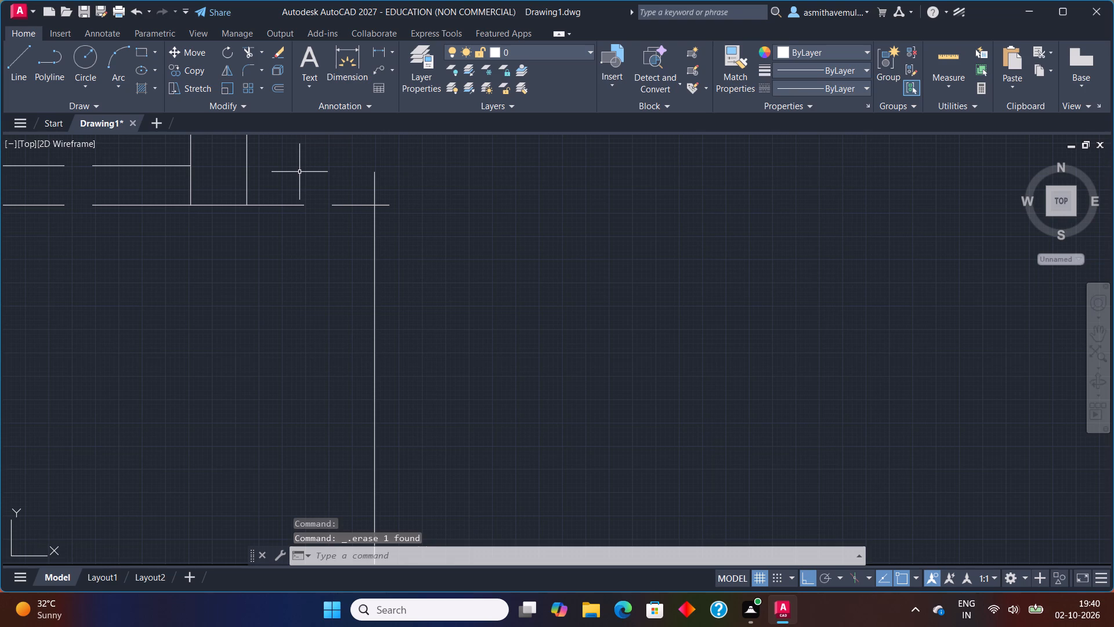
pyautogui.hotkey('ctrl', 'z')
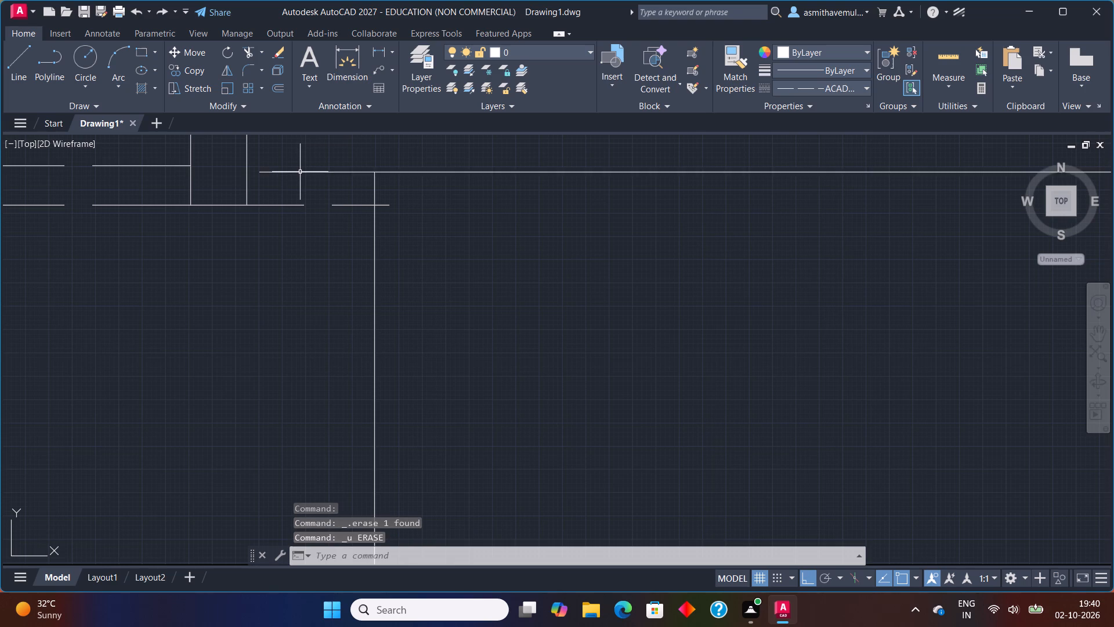
# Trim the free end of the porch's upper line back to its vertical line.
pyautogui.press('Escape')
pyautogui.write('TR')
pyautogui.write('IM')
pyautogui.press('Return')
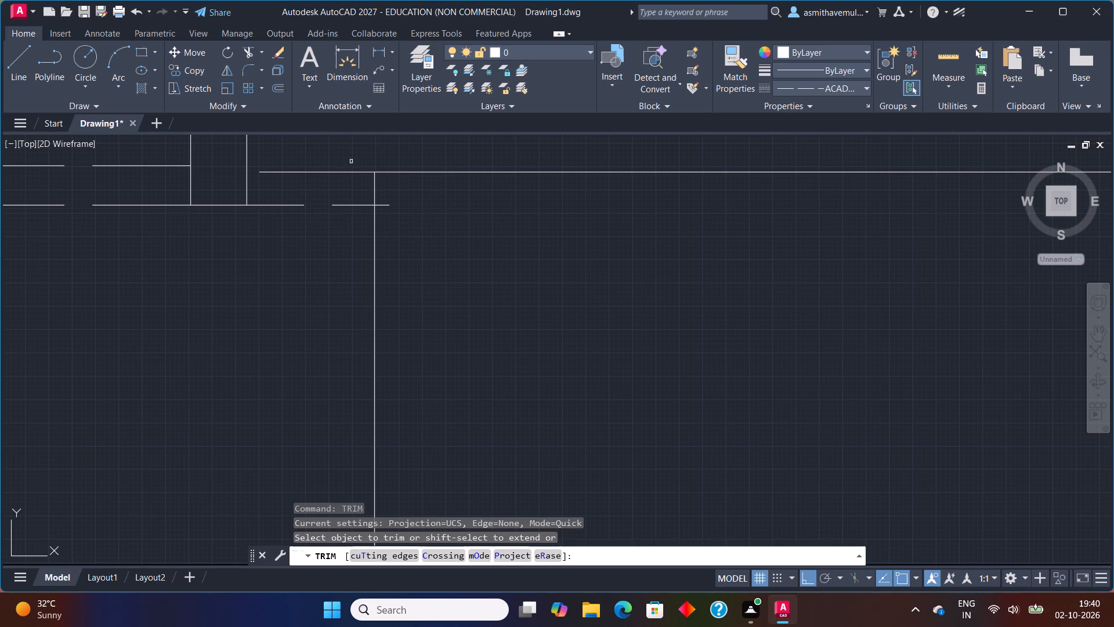
pyautogui.click(338, 172)
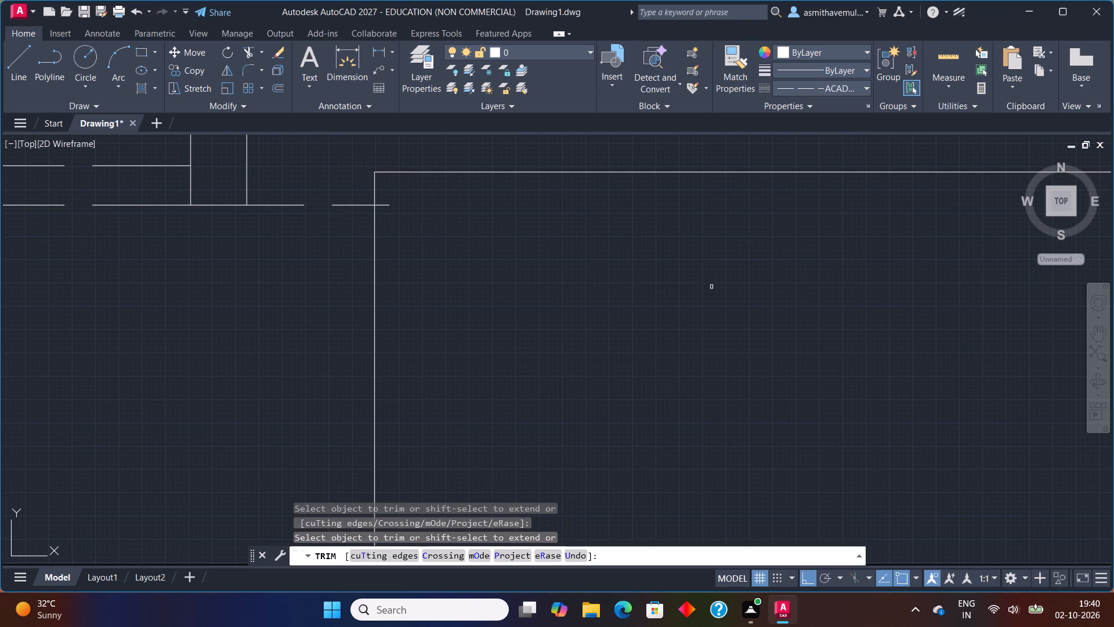
pyautogui.press('Escape')
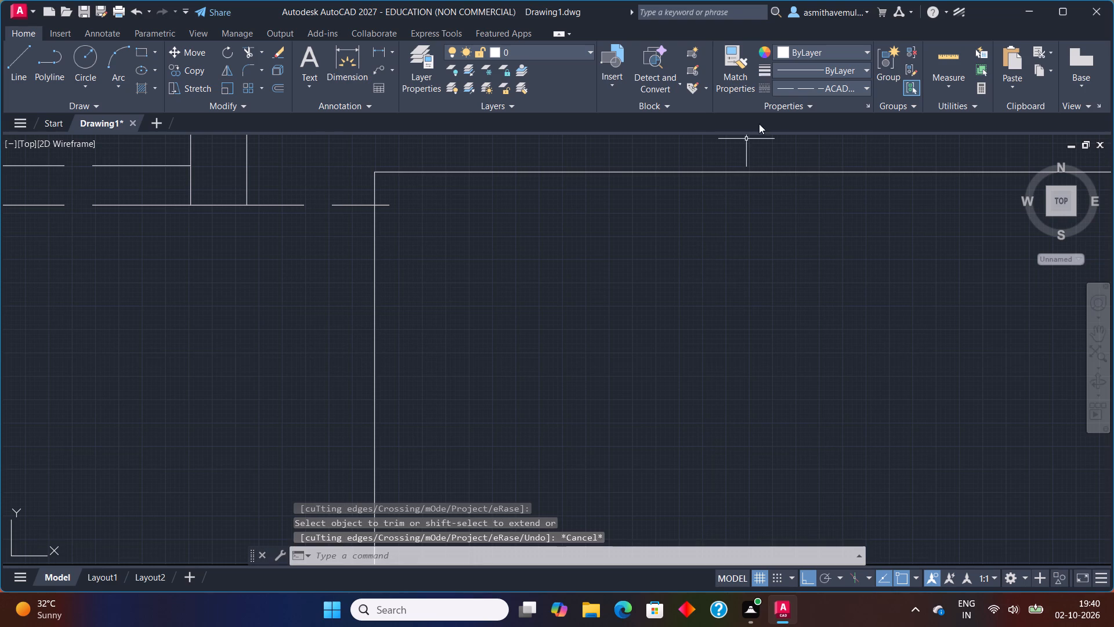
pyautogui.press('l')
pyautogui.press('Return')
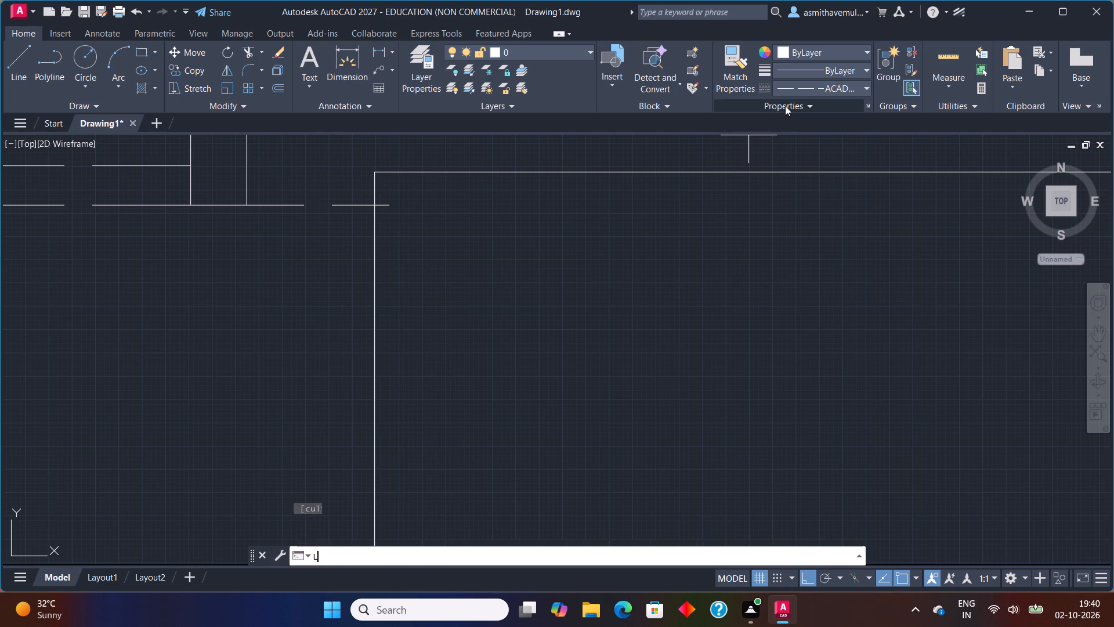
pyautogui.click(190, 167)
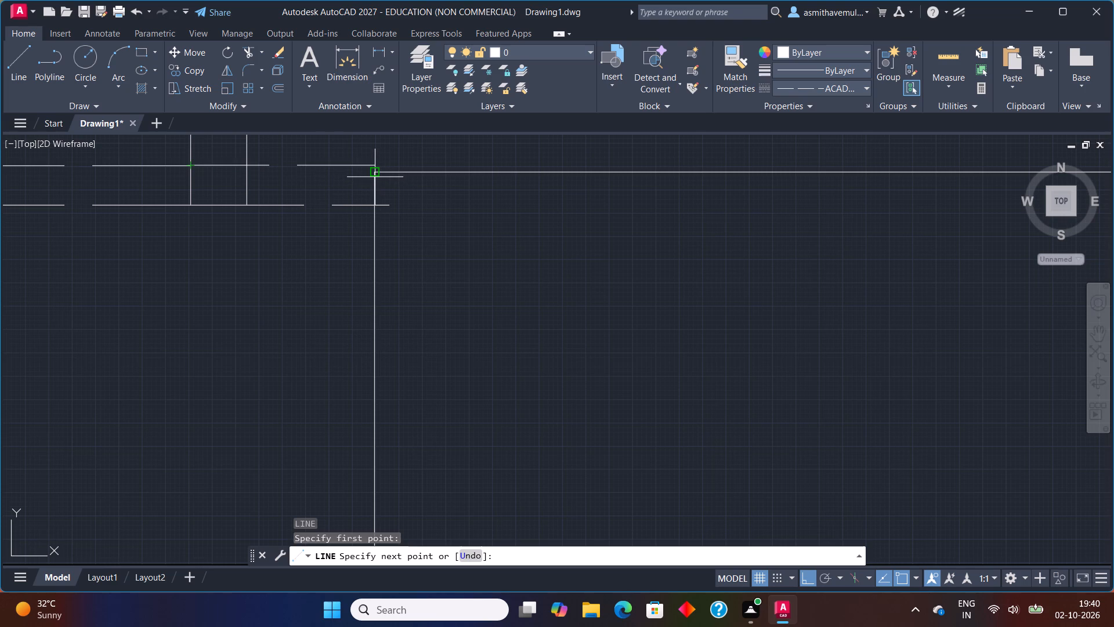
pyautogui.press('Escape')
# Draw an ACAD_ISO02W100 horizontal line from the porch's upper corner across the gap, ending inside the open-ended room's wall.
pyautogui.press('space')
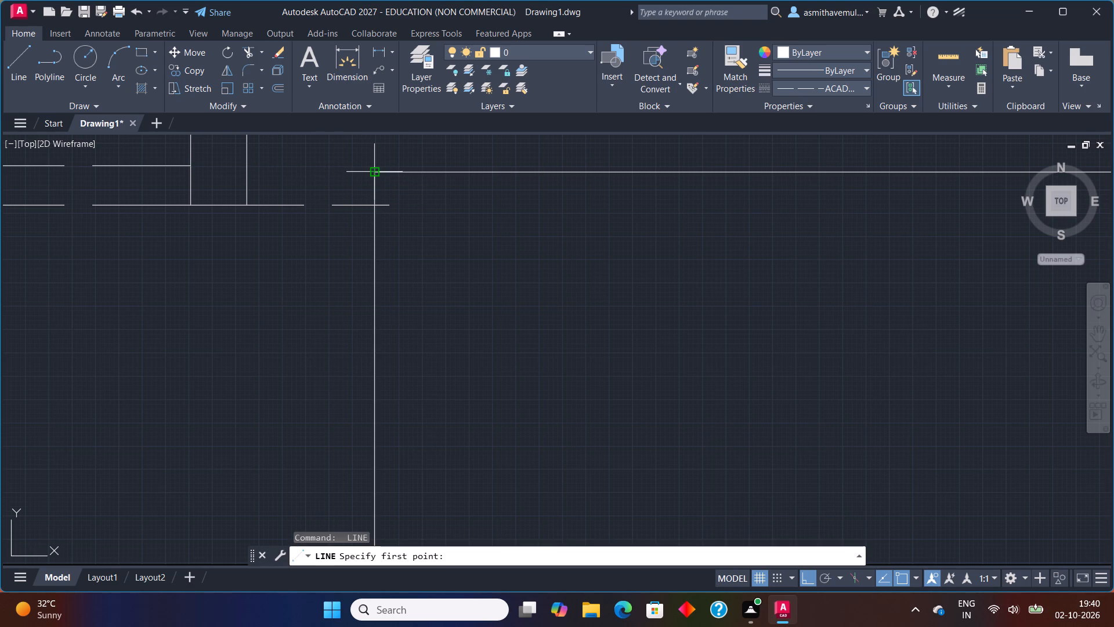
pyautogui.click(375, 174)
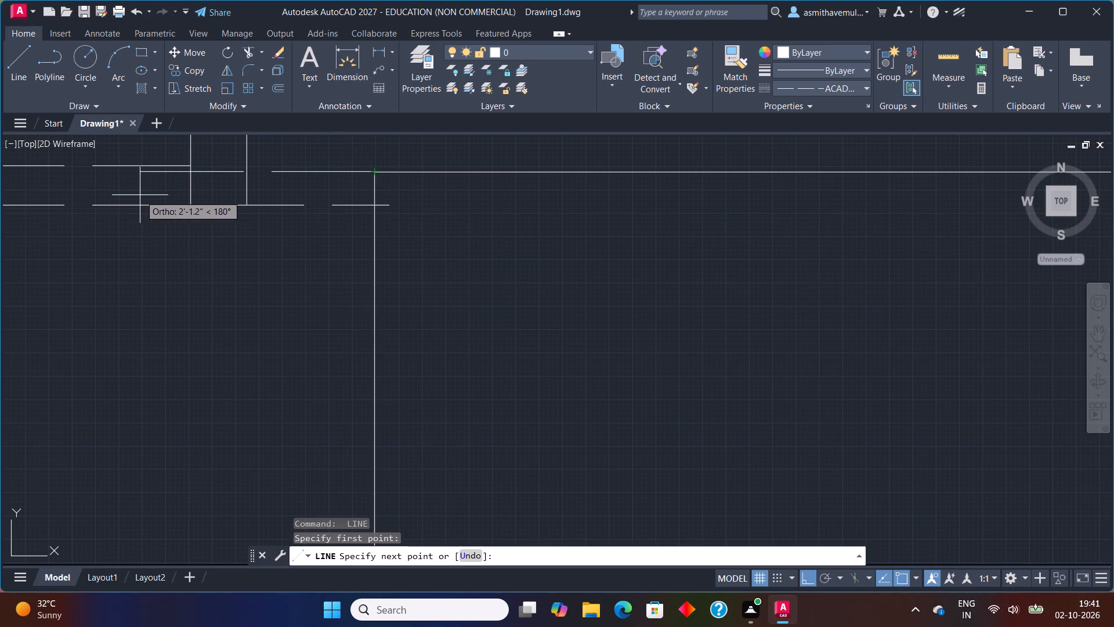
pyautogui.click(205, 190)
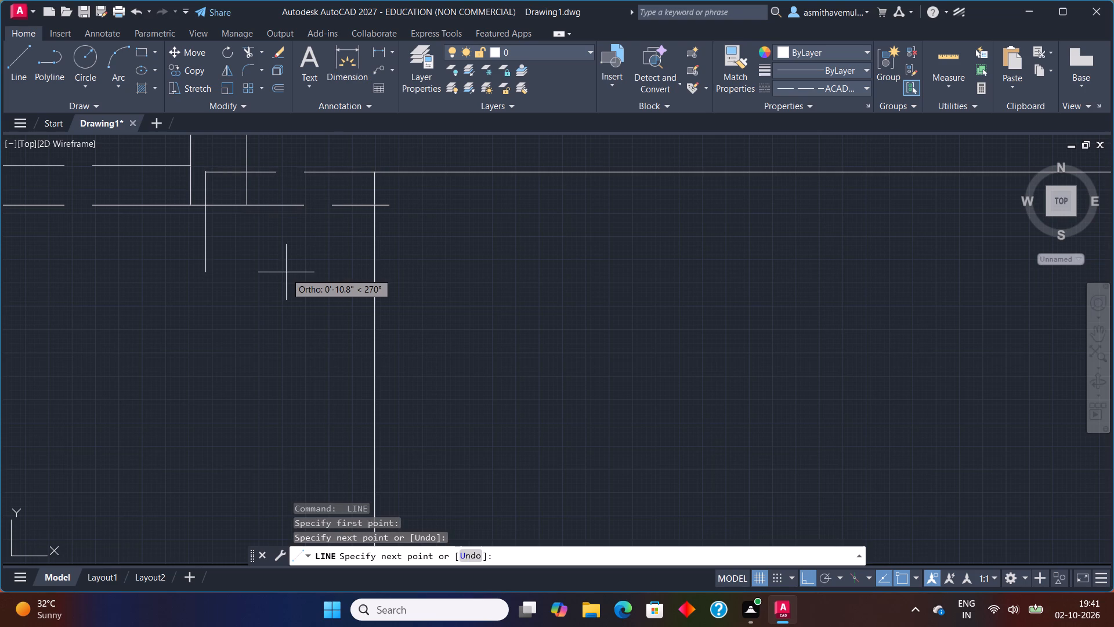
pyautogui.press('Escape')
# Trim the part of the new upper dashed line inside the wall back to the wall's outer face.
pyautogui.write('TRI')
pyautogui.press('space')
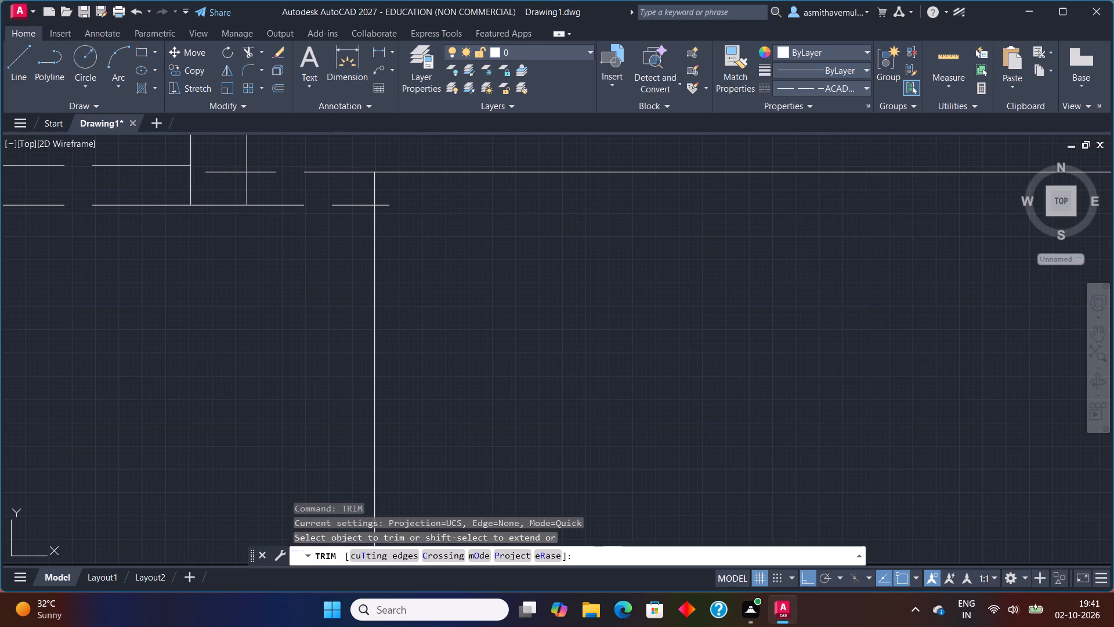
pyautogui.press('Return')
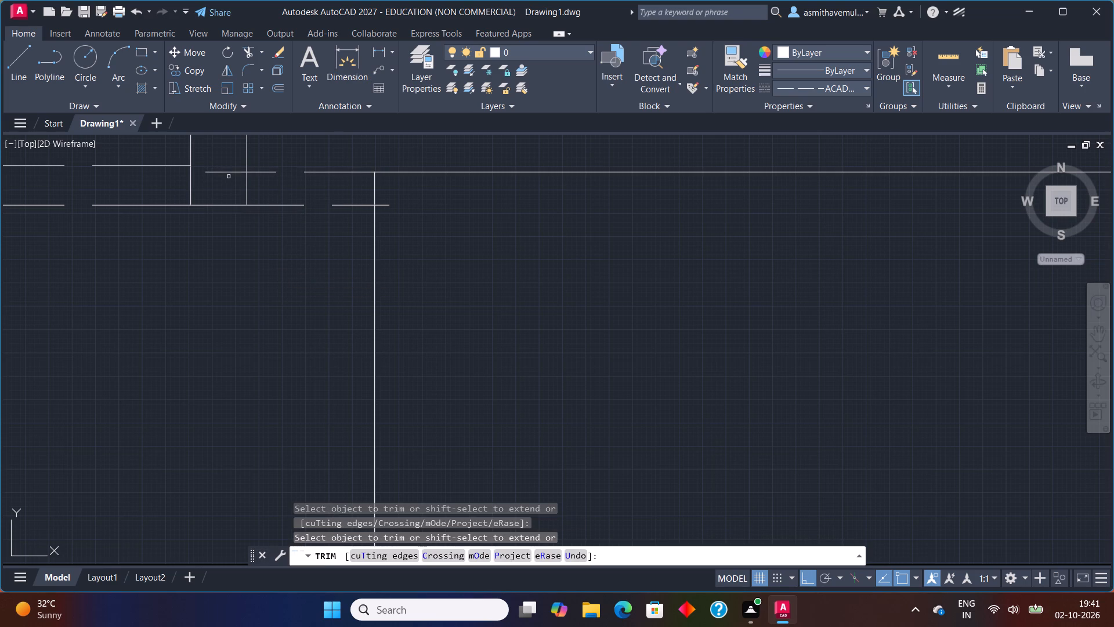
pyautogui.click(231, 170)
pyautogui.click(231, 176)
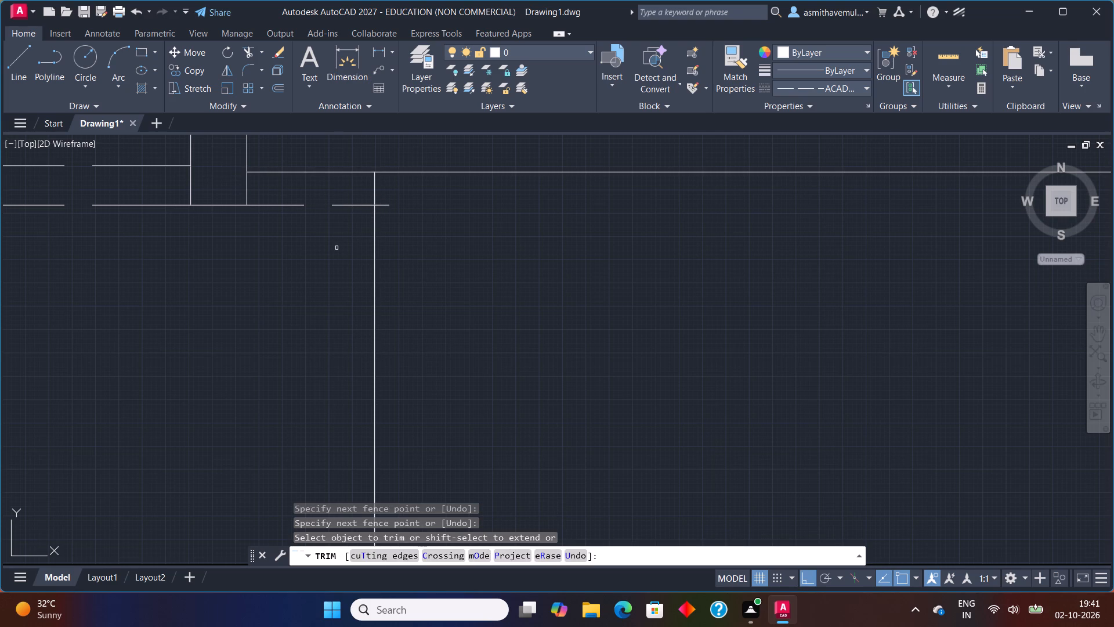
pyautogui.press('Escape')
# Trim the lower dashed line's overhang beyond the porch's vertical line.
pyautogui.scroll(1, 332, 236)
pyautogui.moveTo(332, 236); pyautogui.dragTo(400, 345, button='middle')
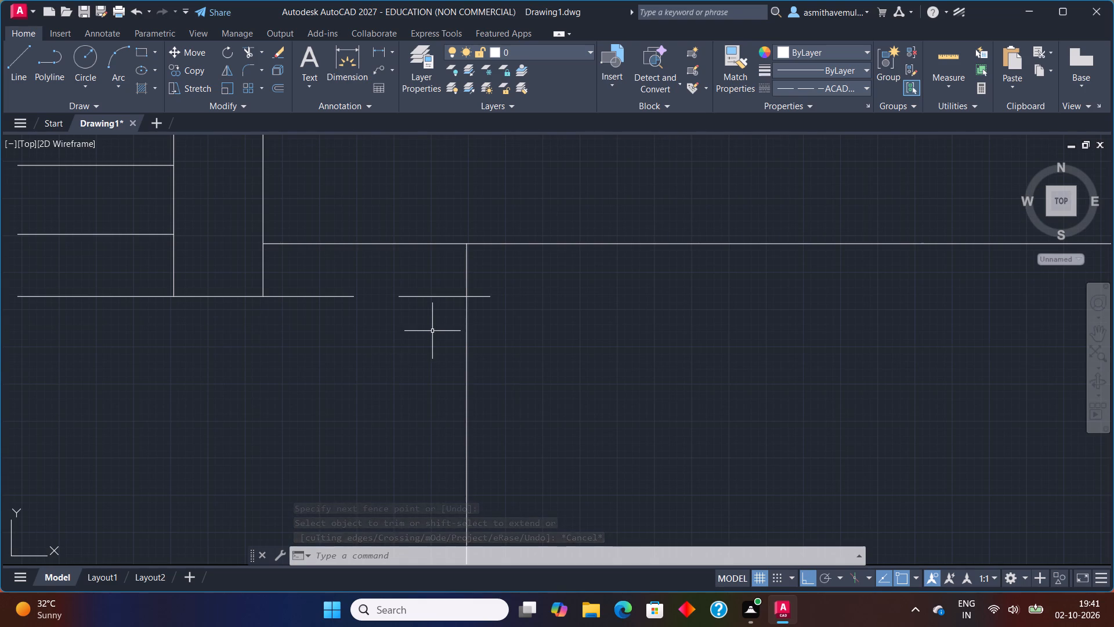
pyautogui.press('t')
pyautogui.press('r')
pyautogui.press('i')
pyautogui.press('m')
pyautogui.press('Return')
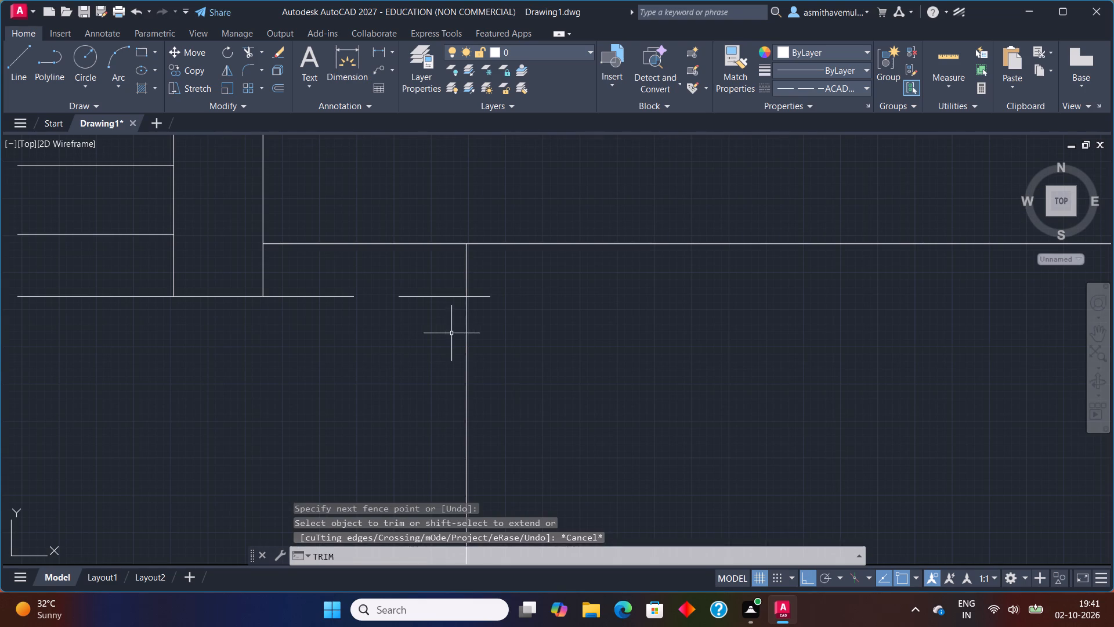
pyautogui.click(482, 298)
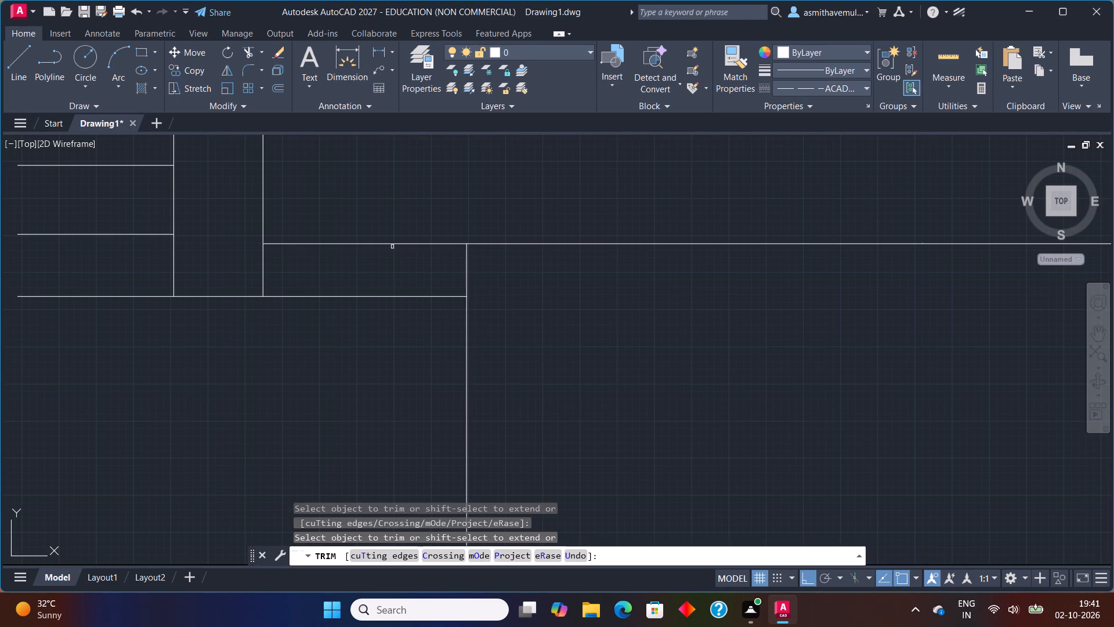
# Offset the porch's upper horizontal line downward three times in succession at 11" spacing to form the entrance steps.
pyautogui.press('Escape')
pyautogui.scroll(-2, 607, 287)
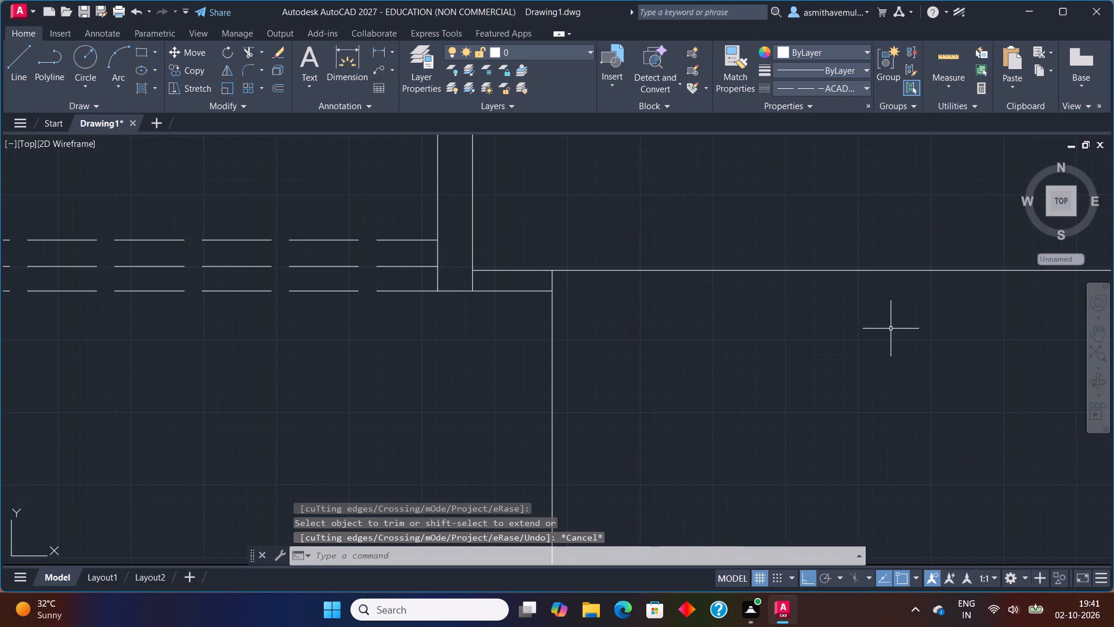
pyautogui.moveTo(892, 329); pyautogui.dragTo(720, 279, button='middle')
pyautogui.scroll(-2, 714, 278)
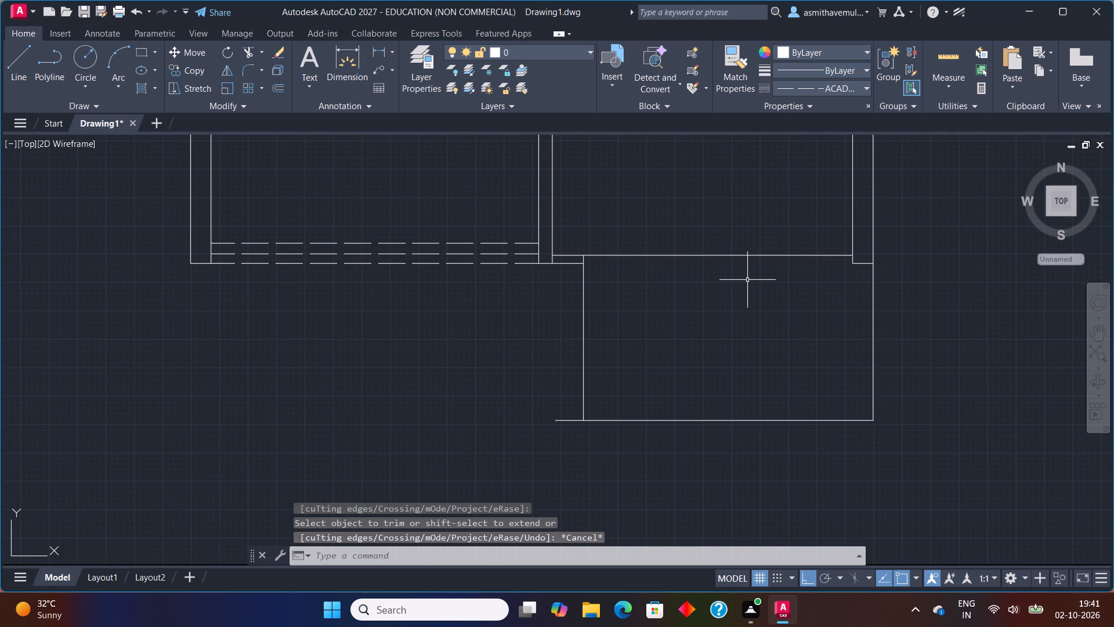
pyautogui.press('o')
pyautogui.press('Return')
pyautogui.press('1')
pyautogui.press('1')
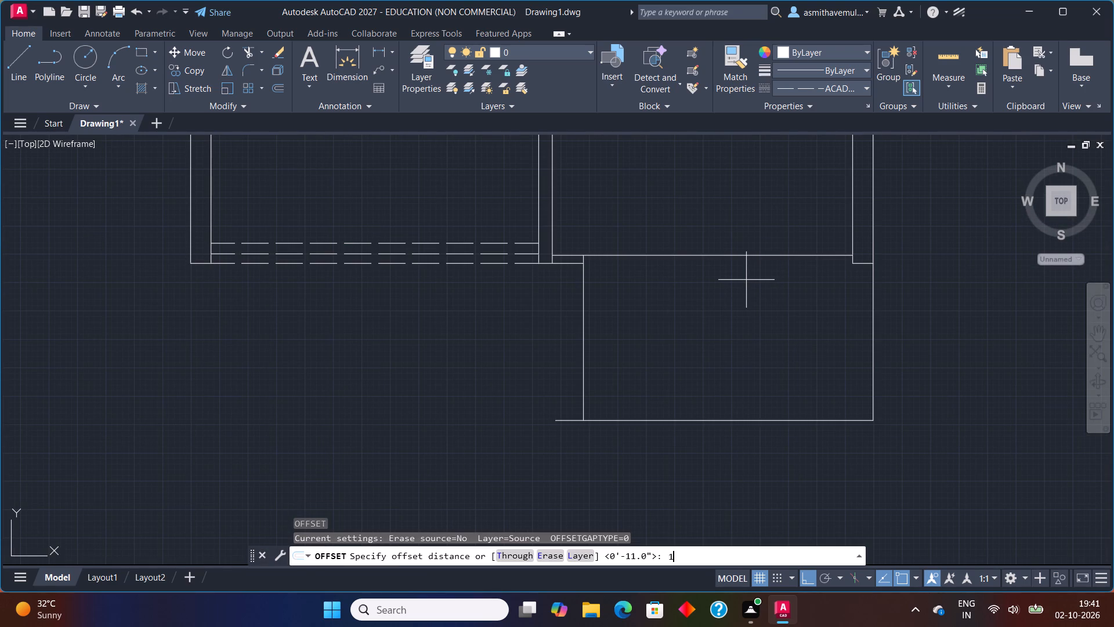
pyautogui.hotkey('shift', '"')
pyautogui.press('Return')
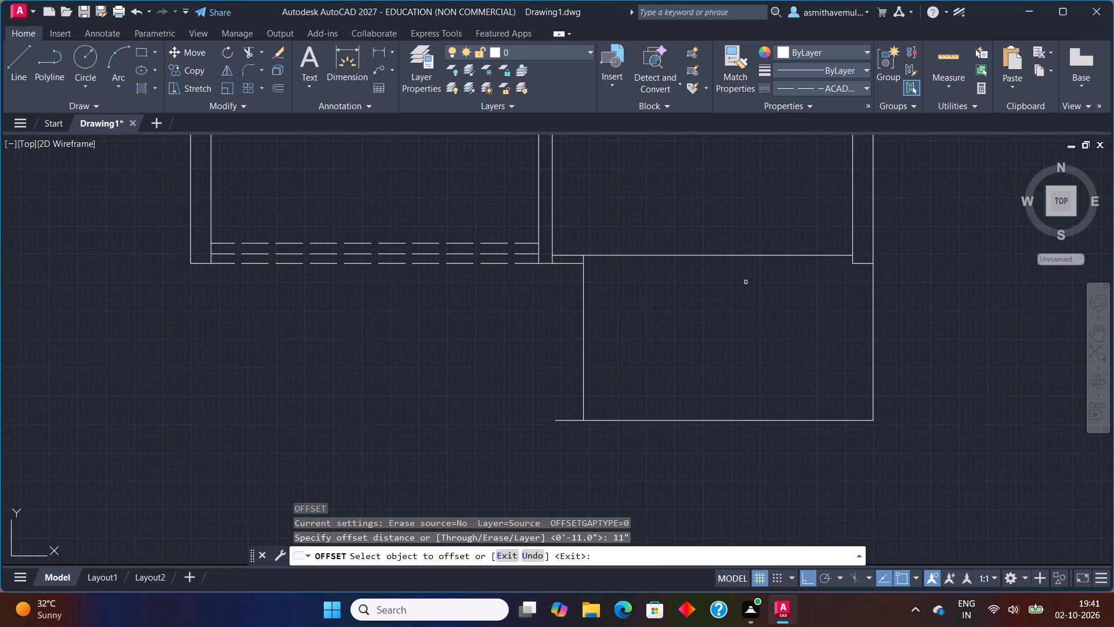
pyautogui.click(768, 258)
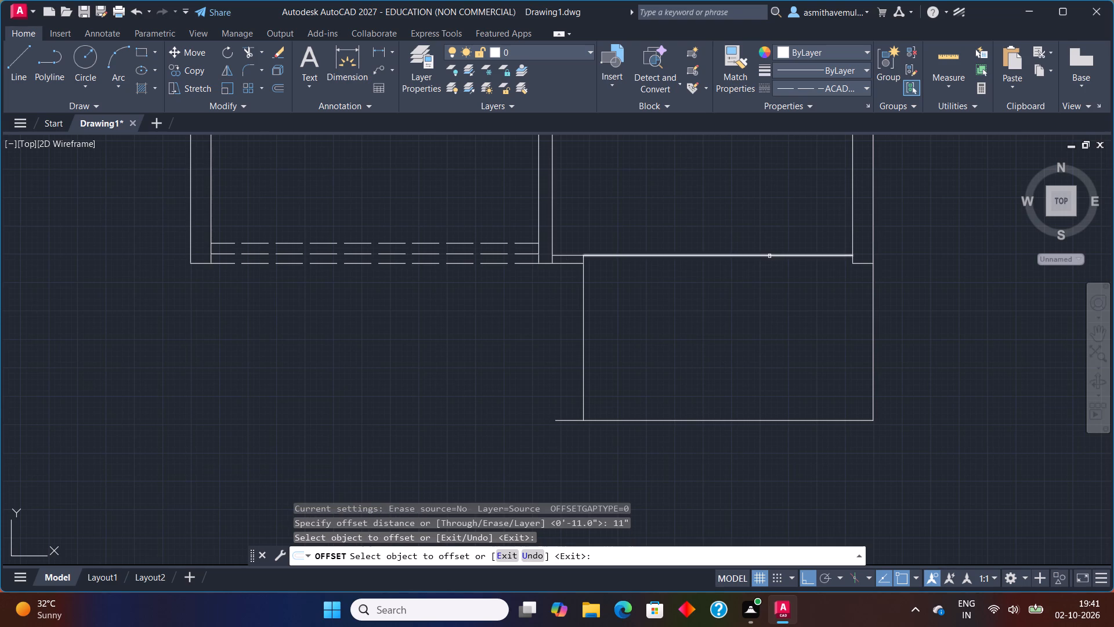
pyautogui.click(769, 257)
pyautogui.click(771, 284)
pyautogui.click(773, 280)
pyautogui.click(777, 320)
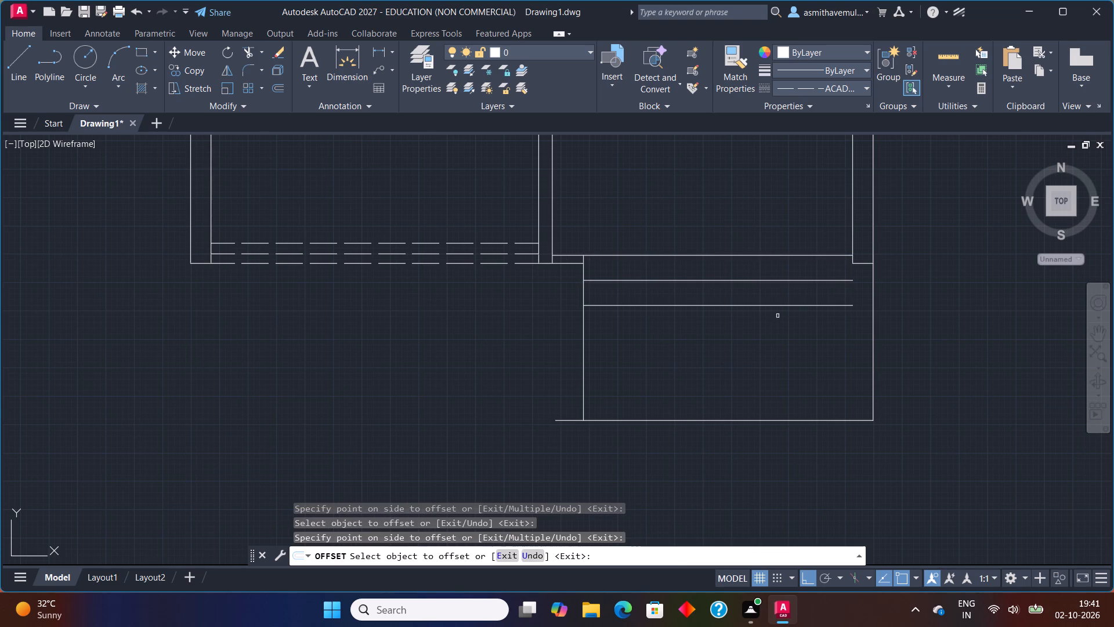
pyautogui.click(777, 308)
pyautogui.click(777, 334)
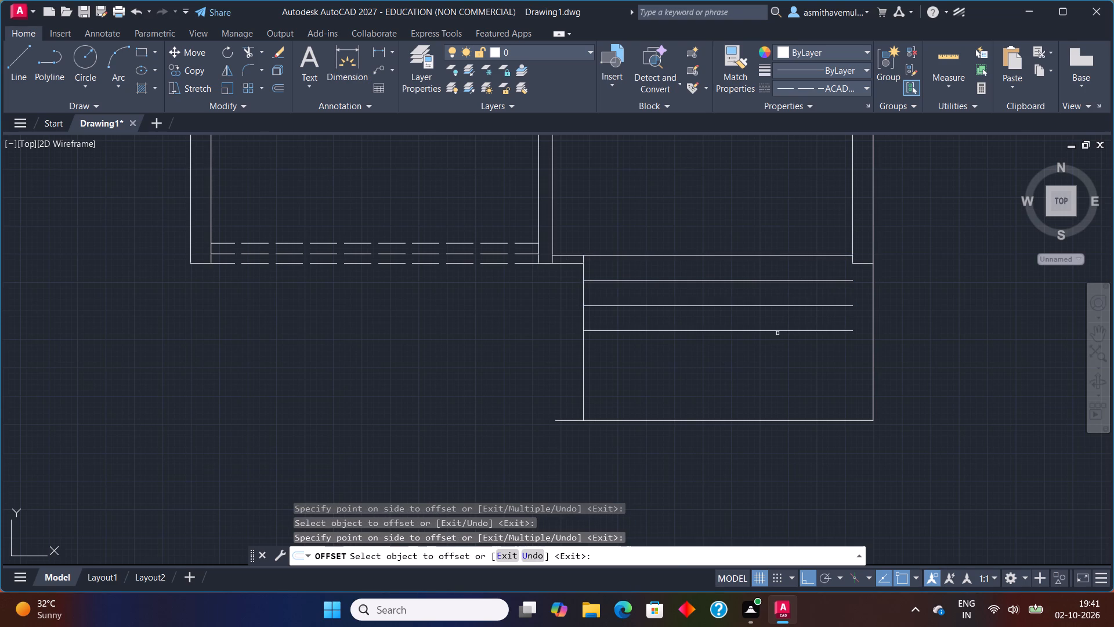
pyautogui.press('Escape')
# Extend the three new step lines to the porch outline's far vertical line, in line with the house's outer wall face.
pyautogui.write('EXT')
pyautogui.press('e')
pyautogui.press('n')
pyautogui.press('d')
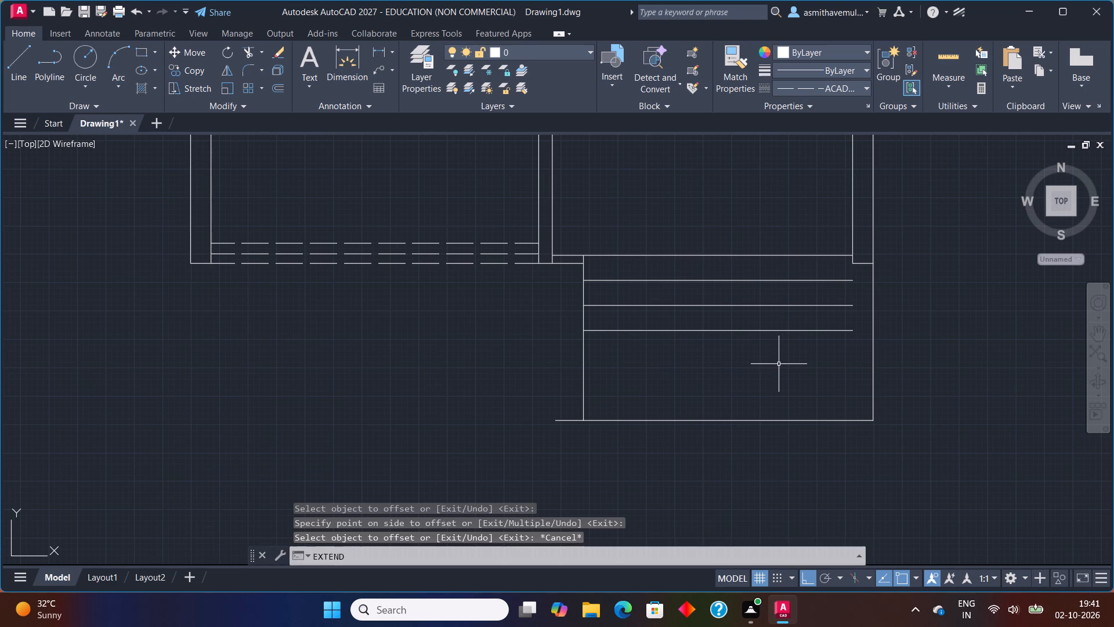
pyautogui.press('Return')
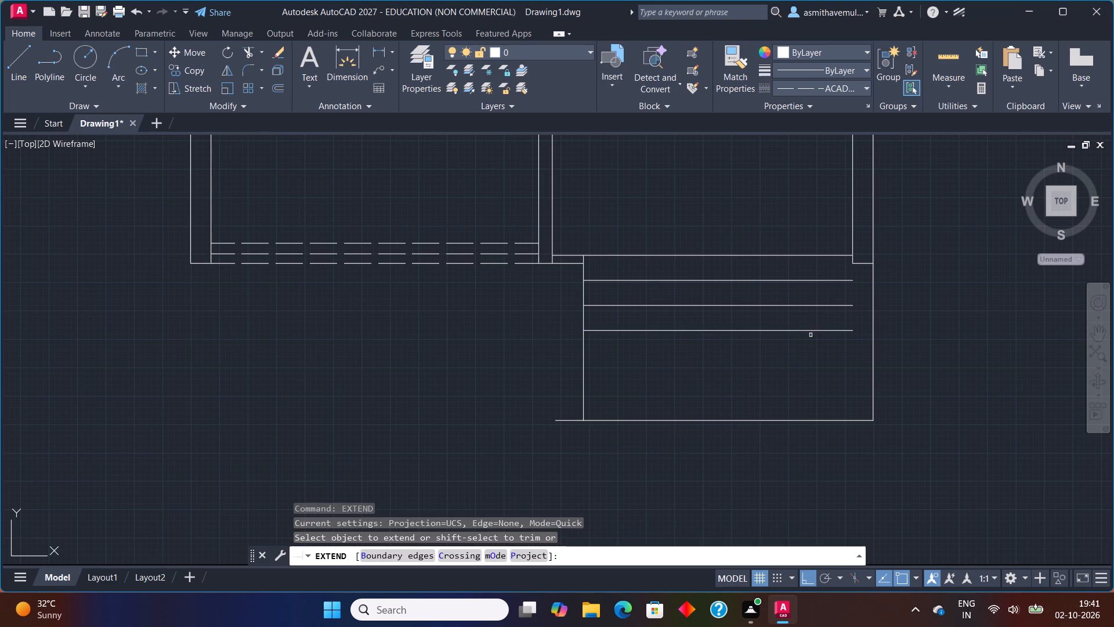
pyautogui.click(811, 332)
pyautogui.click(820, 304)
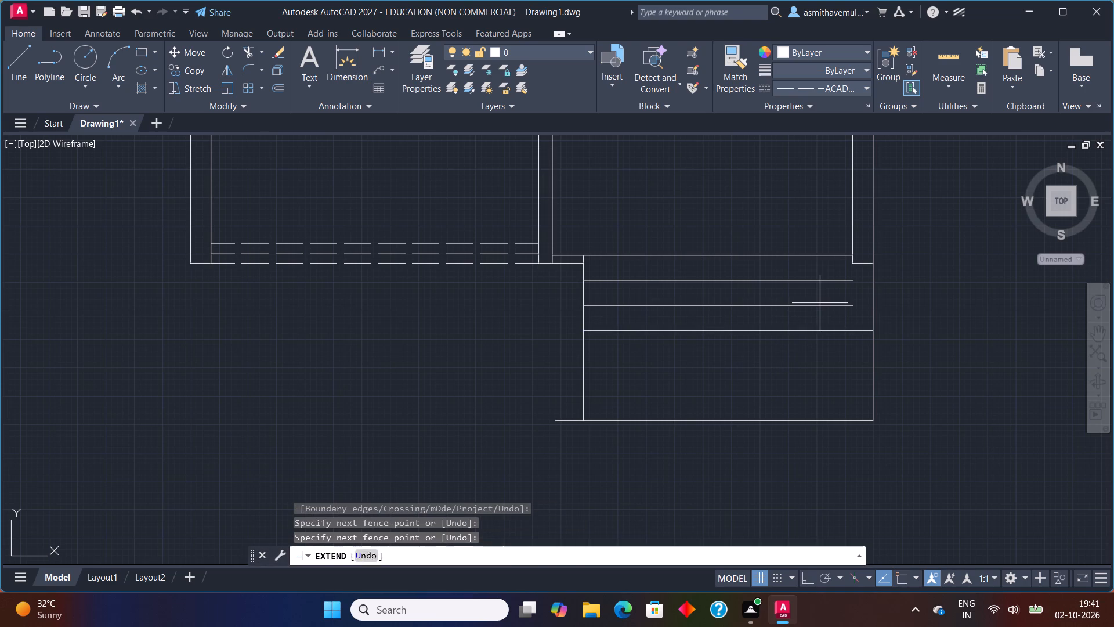
pyautogui.click(820, 305)
pyautogui.click(823, 306)
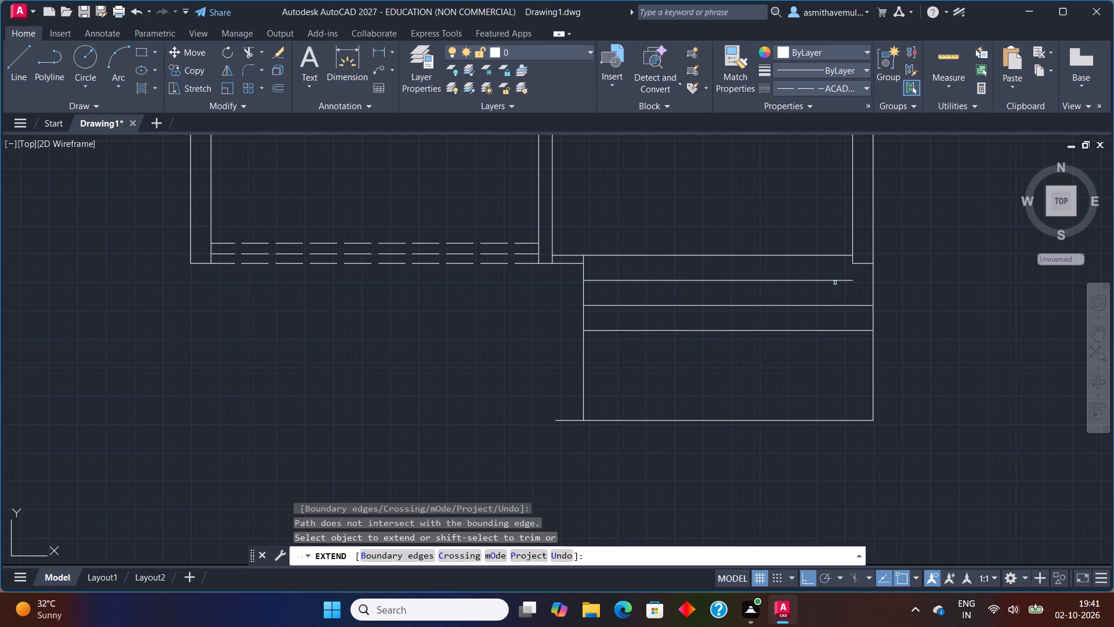
pyautogui.click(835, 283)
pyautogui.press('Escape')
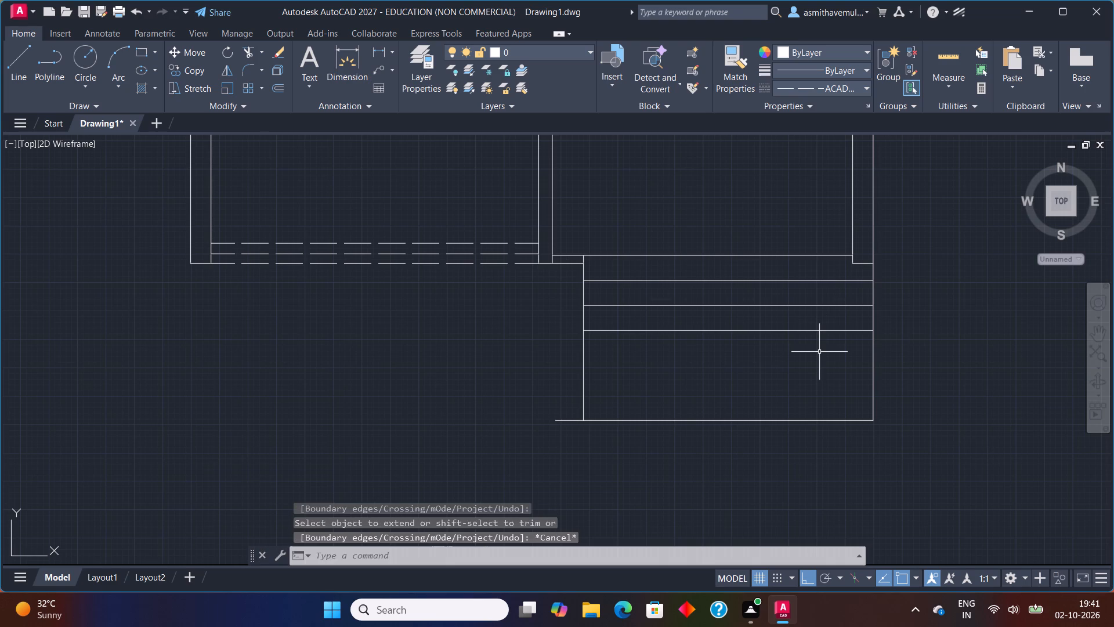
# Trim both vertical side lines below the lowest step line and remove the leftover bottom horizontal line.
pyautogui.write('TRI')
pyautogui.press('m')
pyautogui.press('Return')
pyautogui.moveTo(916, 368); pyautogui.dragTo(544, 377)
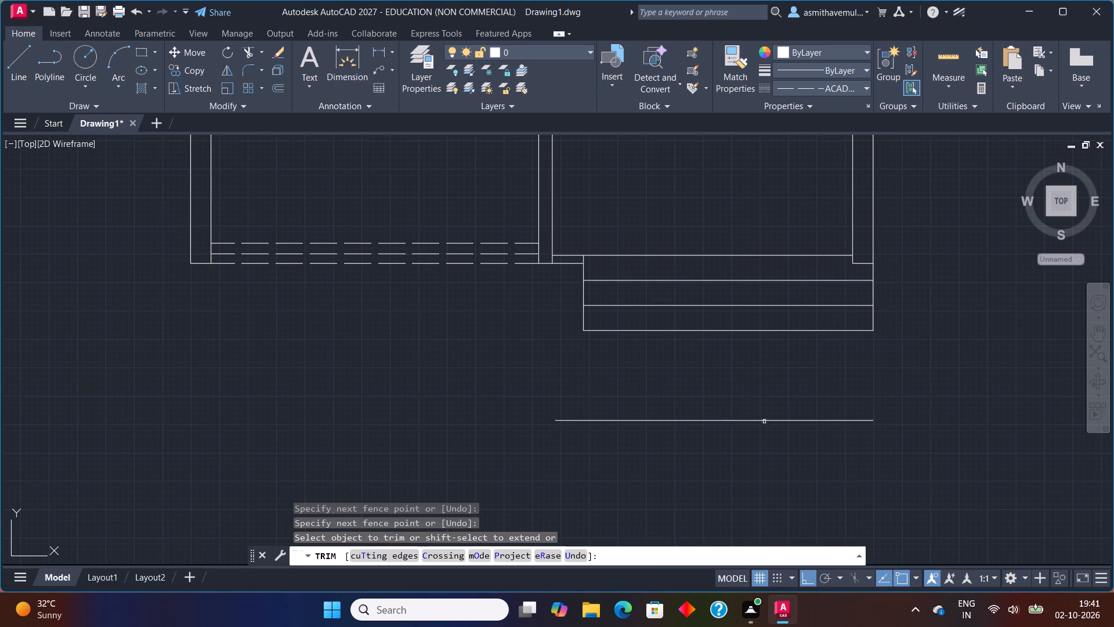
pyautogui.click(783, 423)
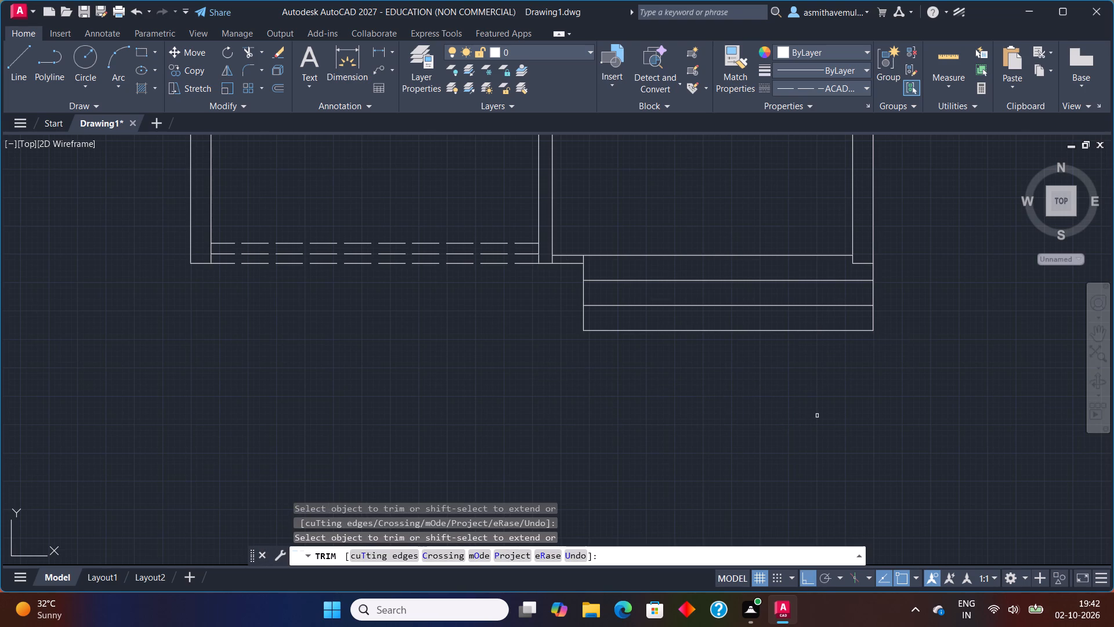
pyautogui.press('Escape')
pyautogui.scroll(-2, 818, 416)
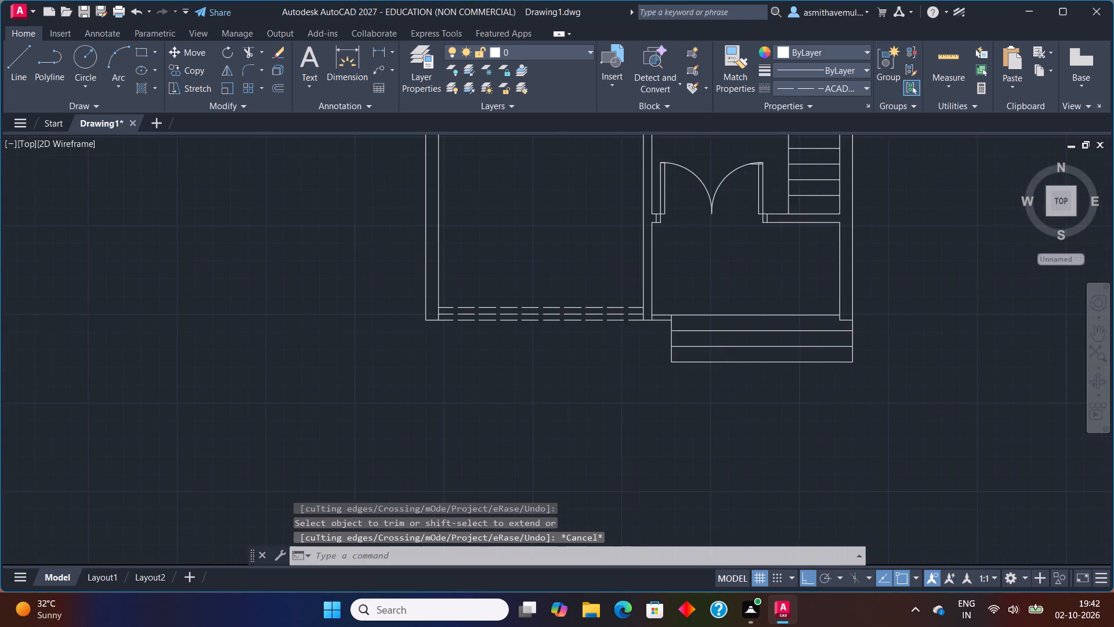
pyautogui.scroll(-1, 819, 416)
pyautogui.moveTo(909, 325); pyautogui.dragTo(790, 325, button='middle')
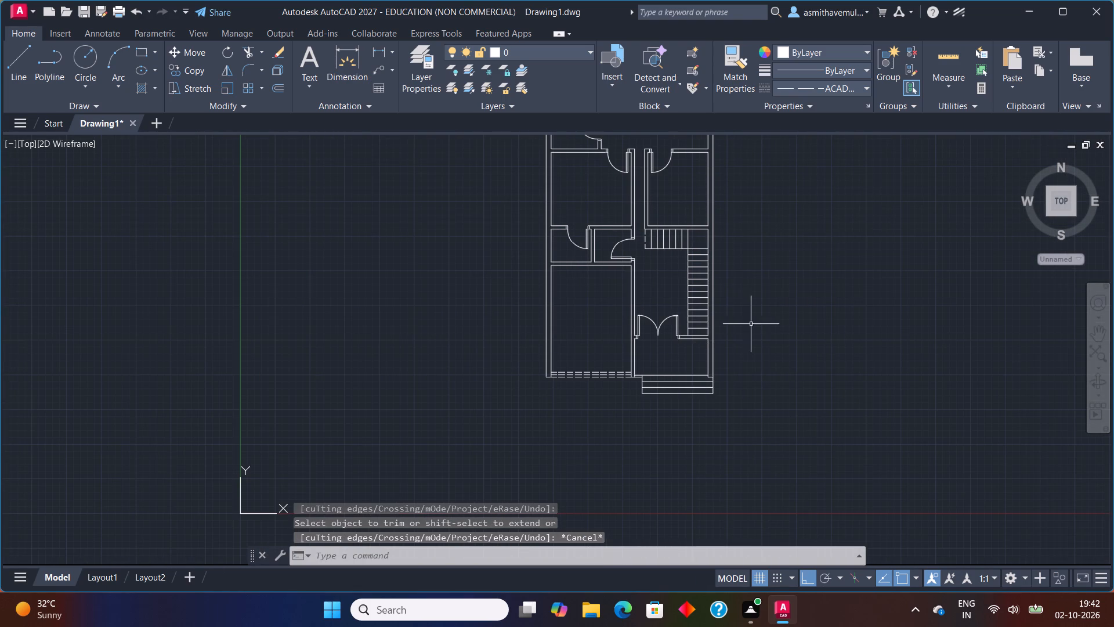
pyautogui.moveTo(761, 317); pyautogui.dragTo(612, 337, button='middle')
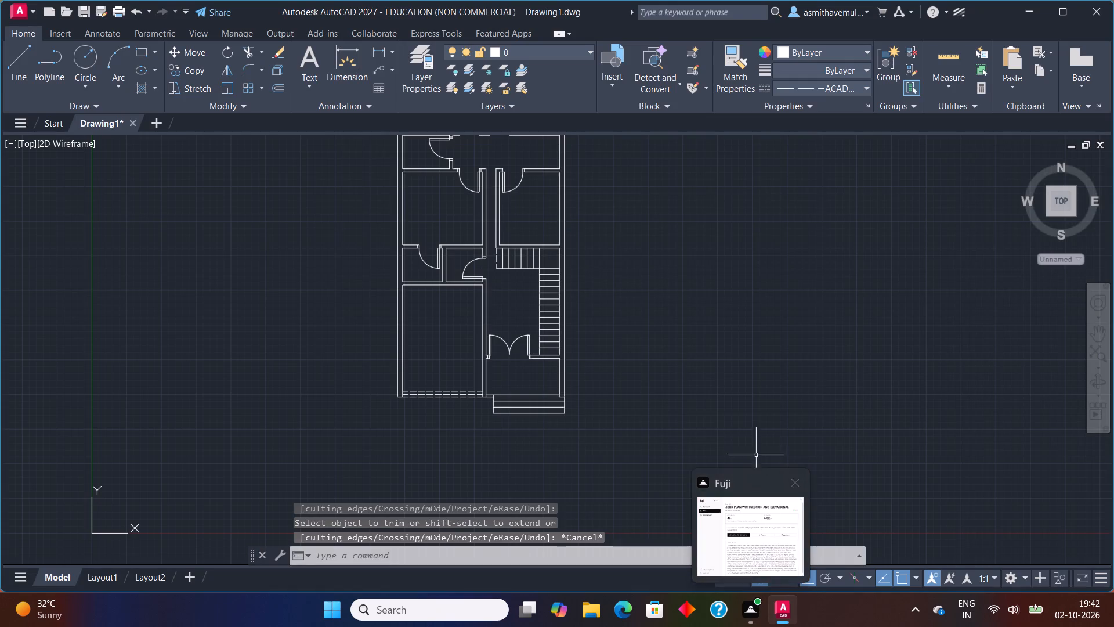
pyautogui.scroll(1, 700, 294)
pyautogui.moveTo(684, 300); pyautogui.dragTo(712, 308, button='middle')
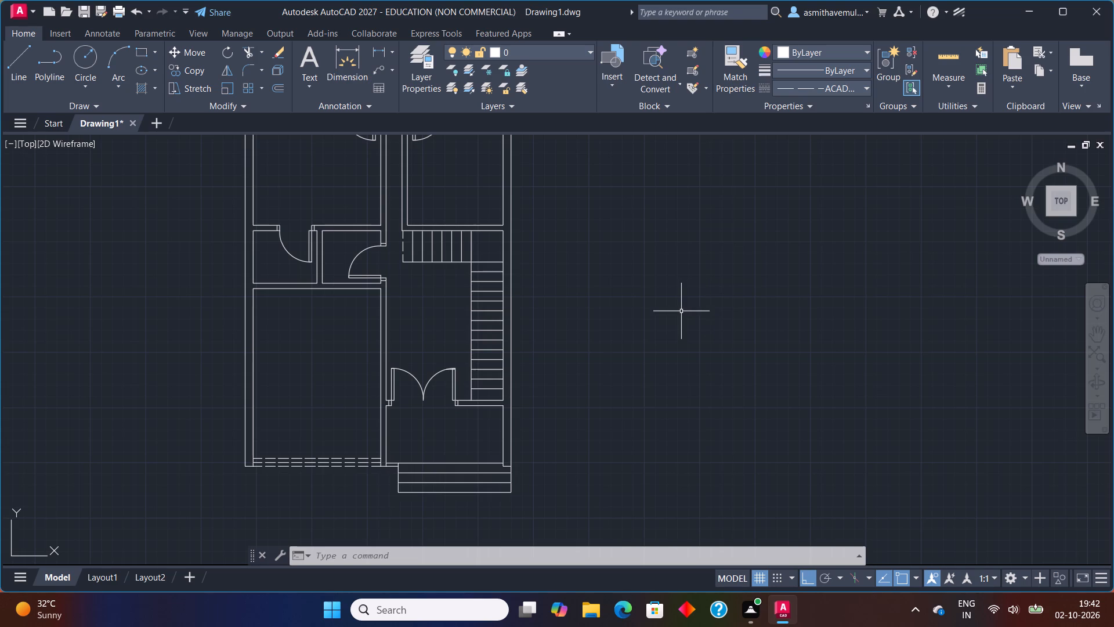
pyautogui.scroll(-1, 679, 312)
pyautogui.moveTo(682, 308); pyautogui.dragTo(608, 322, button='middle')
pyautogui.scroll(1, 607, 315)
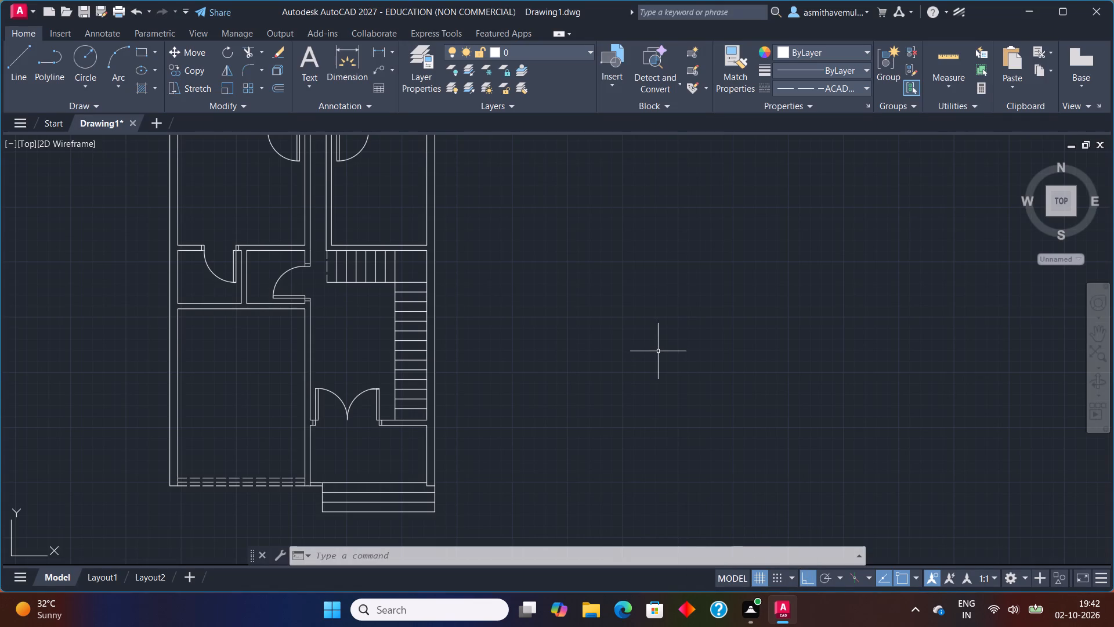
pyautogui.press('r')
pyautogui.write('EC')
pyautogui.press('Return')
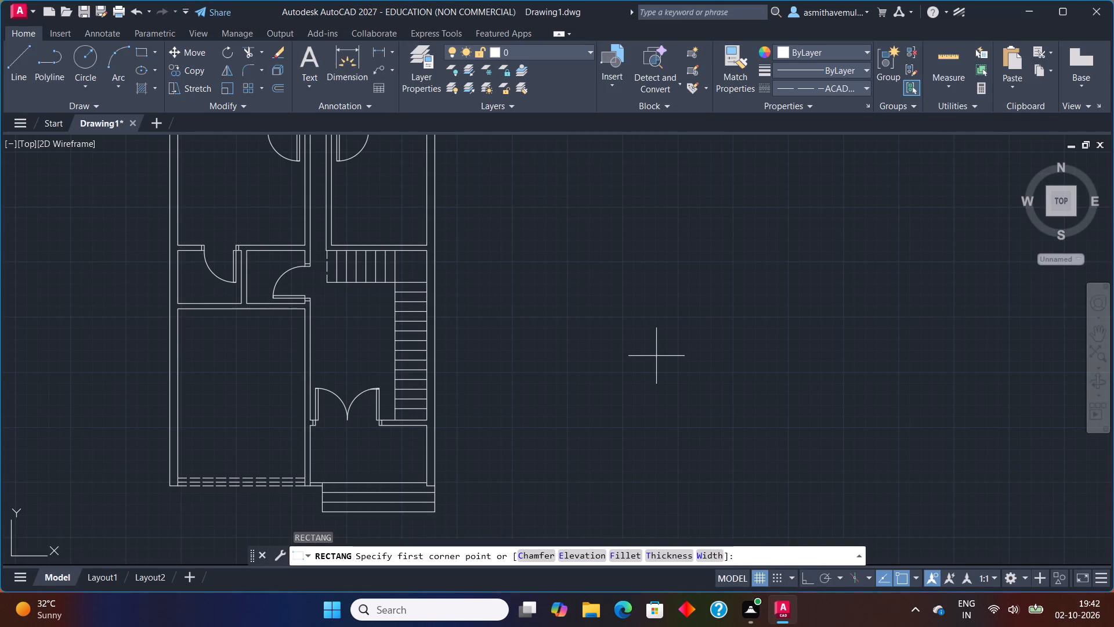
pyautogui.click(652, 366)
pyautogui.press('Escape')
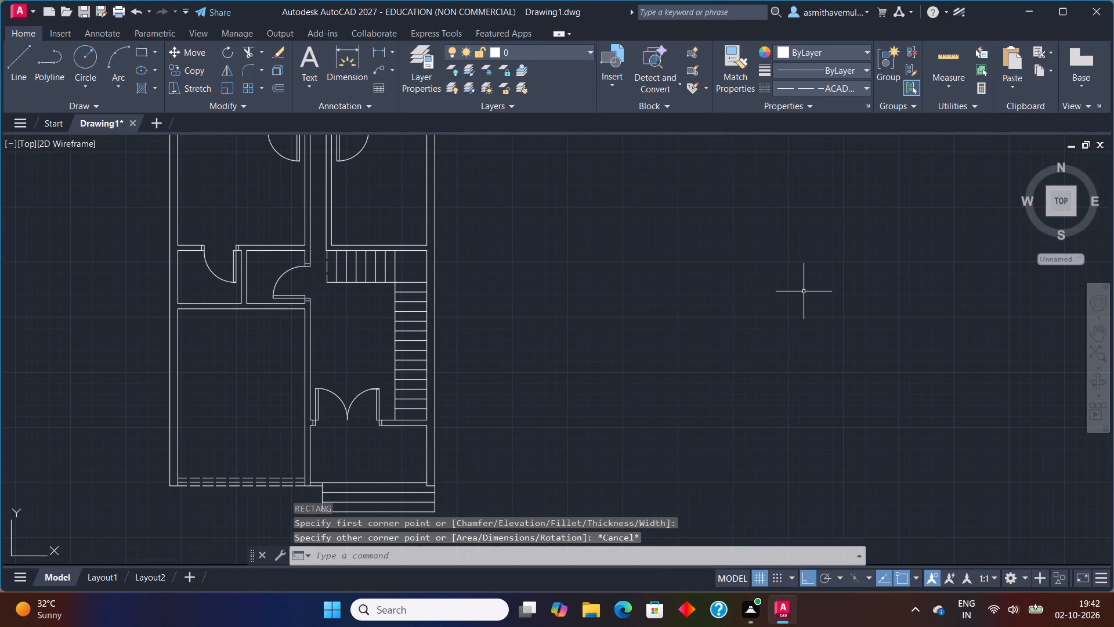
# Set the current linetype to ByLayer.
pyautogui.click(856, 87)
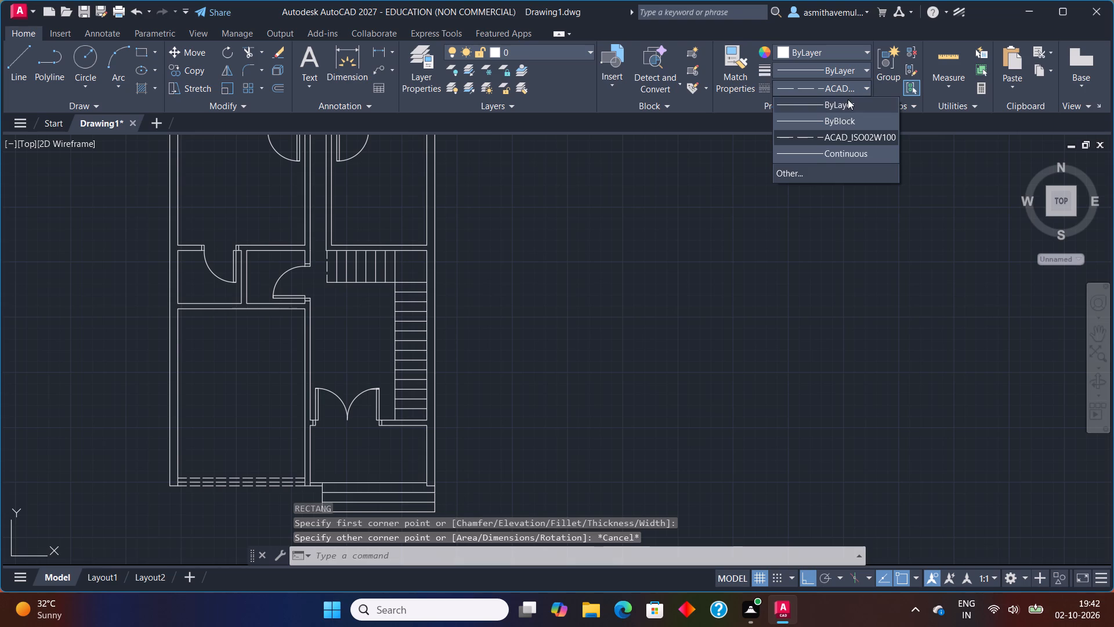
pyautogui.click(848, 99)
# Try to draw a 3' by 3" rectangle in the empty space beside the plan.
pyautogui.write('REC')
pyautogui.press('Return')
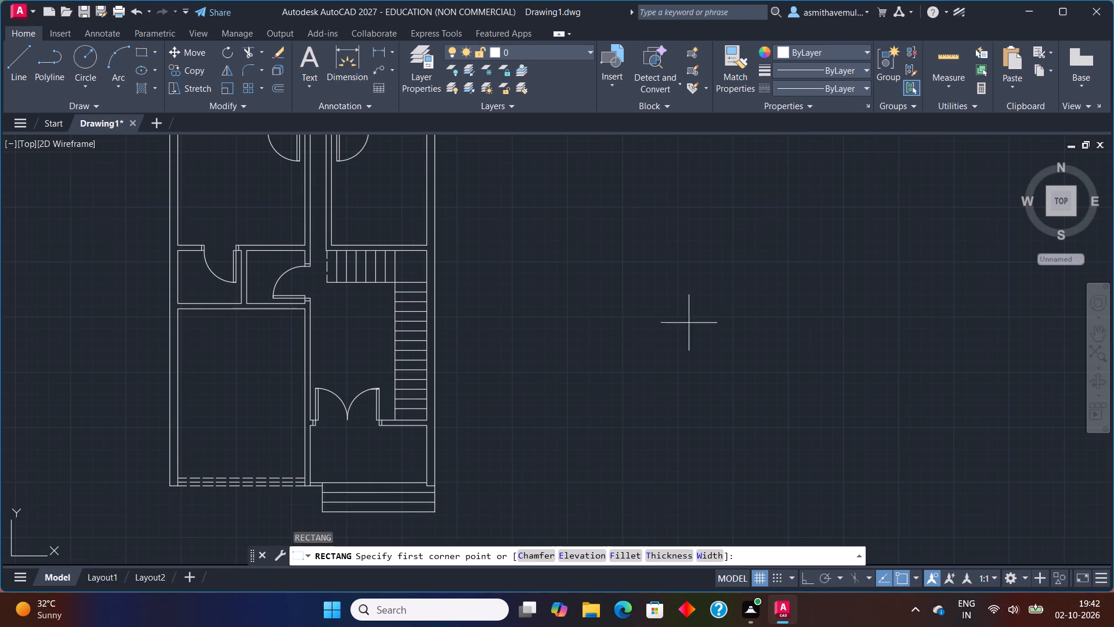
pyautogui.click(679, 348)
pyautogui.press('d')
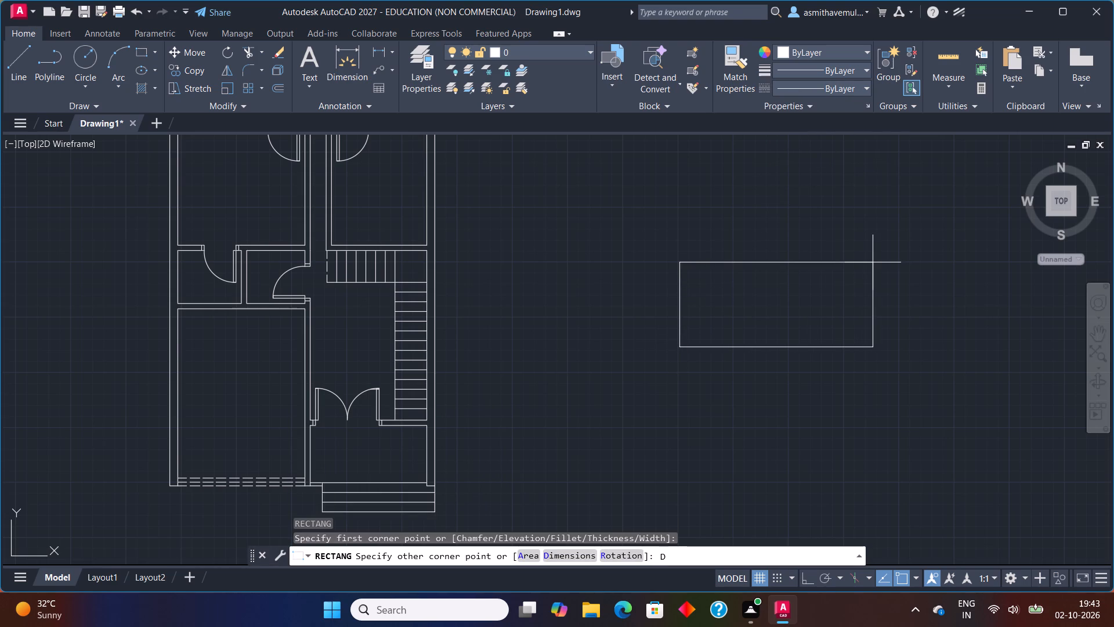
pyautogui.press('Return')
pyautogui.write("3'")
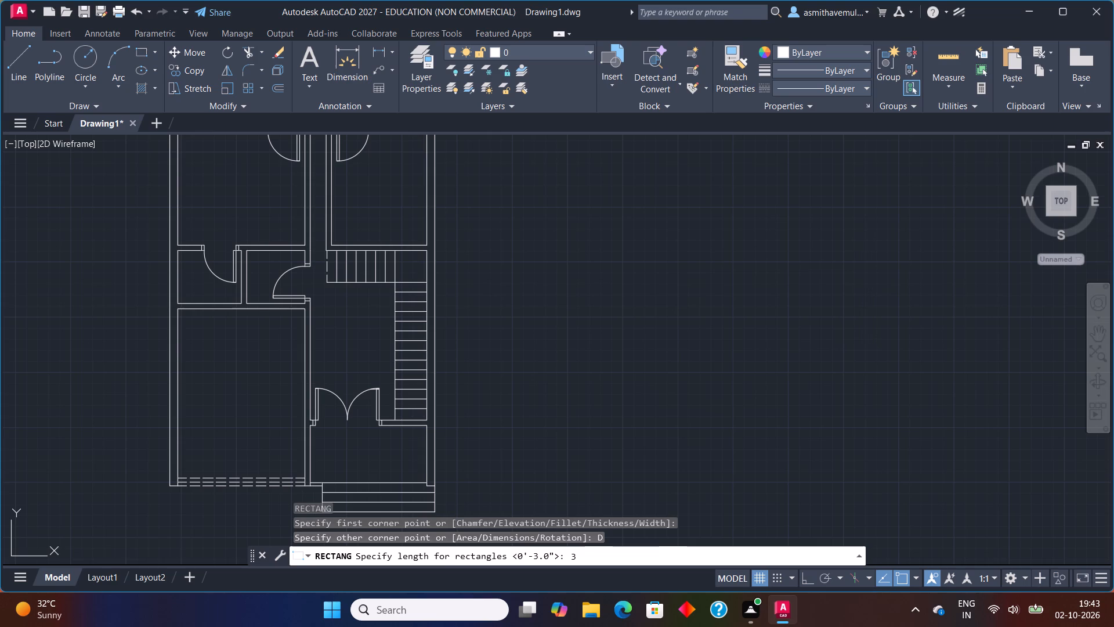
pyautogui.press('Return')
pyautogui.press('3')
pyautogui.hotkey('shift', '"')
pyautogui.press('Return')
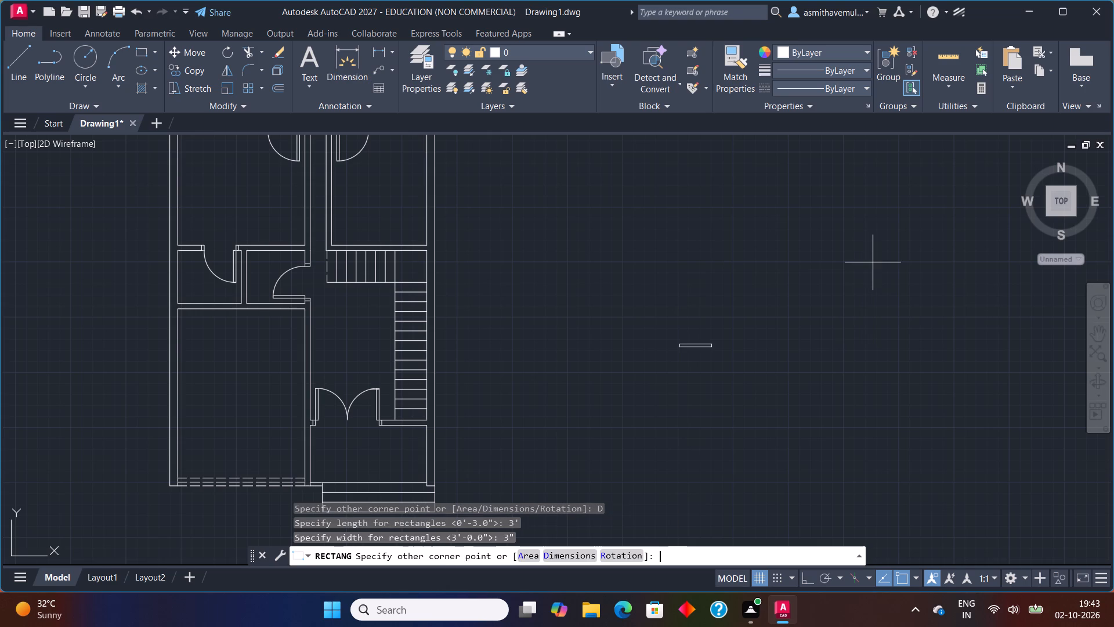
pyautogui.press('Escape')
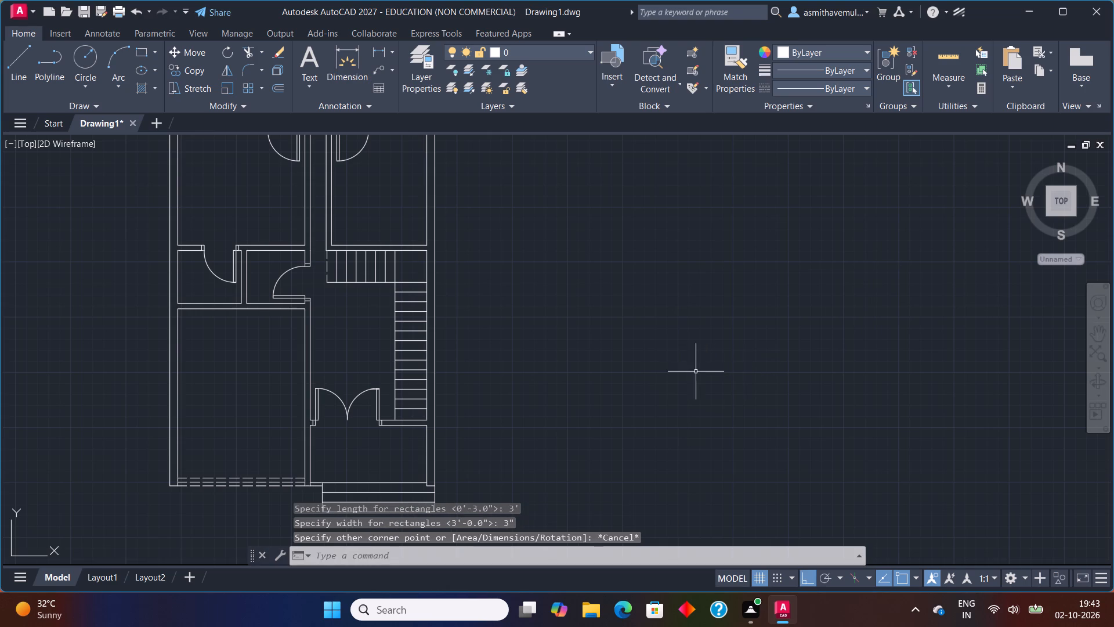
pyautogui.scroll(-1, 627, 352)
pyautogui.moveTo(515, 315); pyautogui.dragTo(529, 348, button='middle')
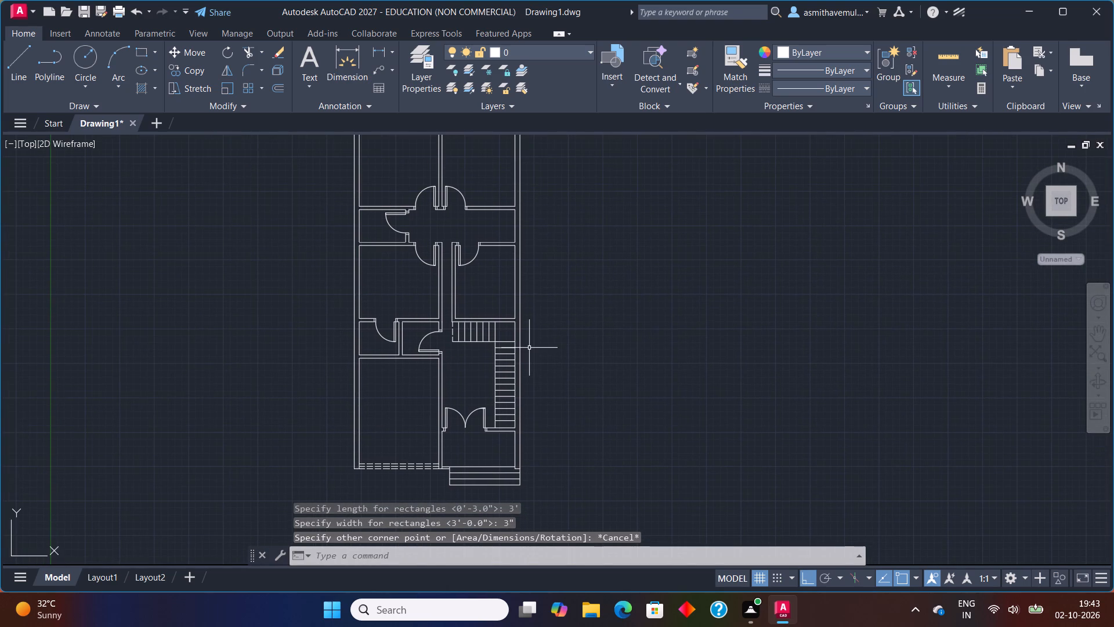
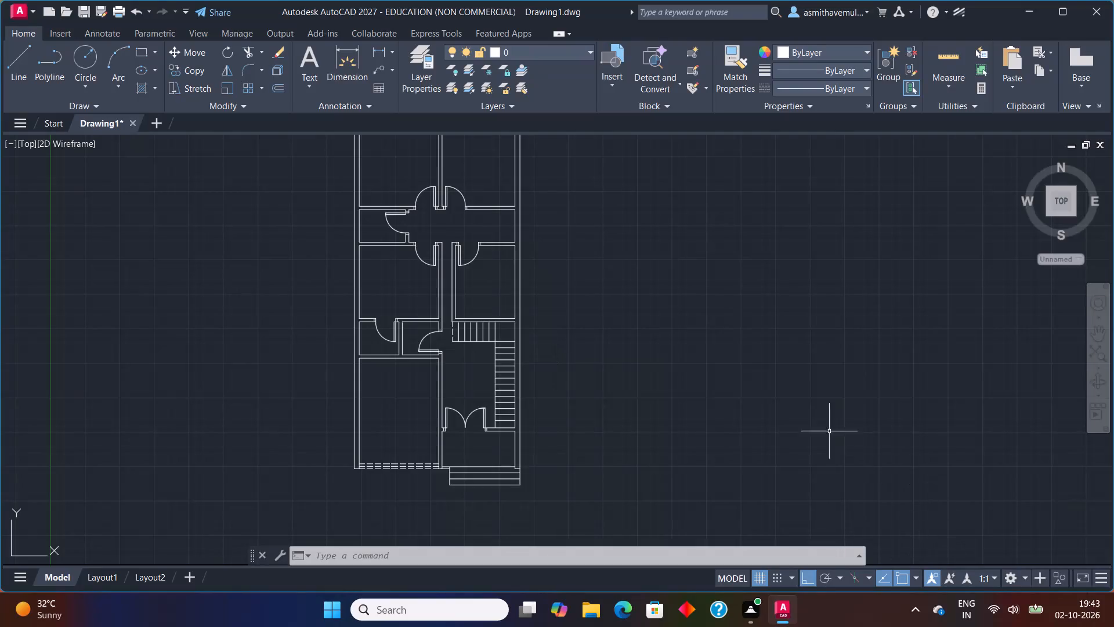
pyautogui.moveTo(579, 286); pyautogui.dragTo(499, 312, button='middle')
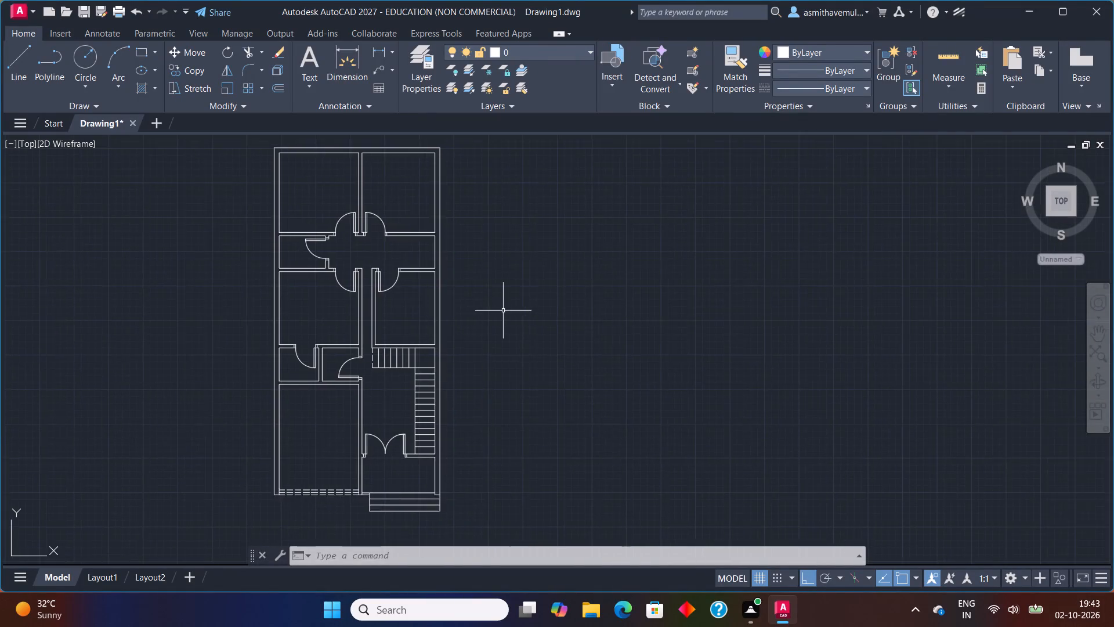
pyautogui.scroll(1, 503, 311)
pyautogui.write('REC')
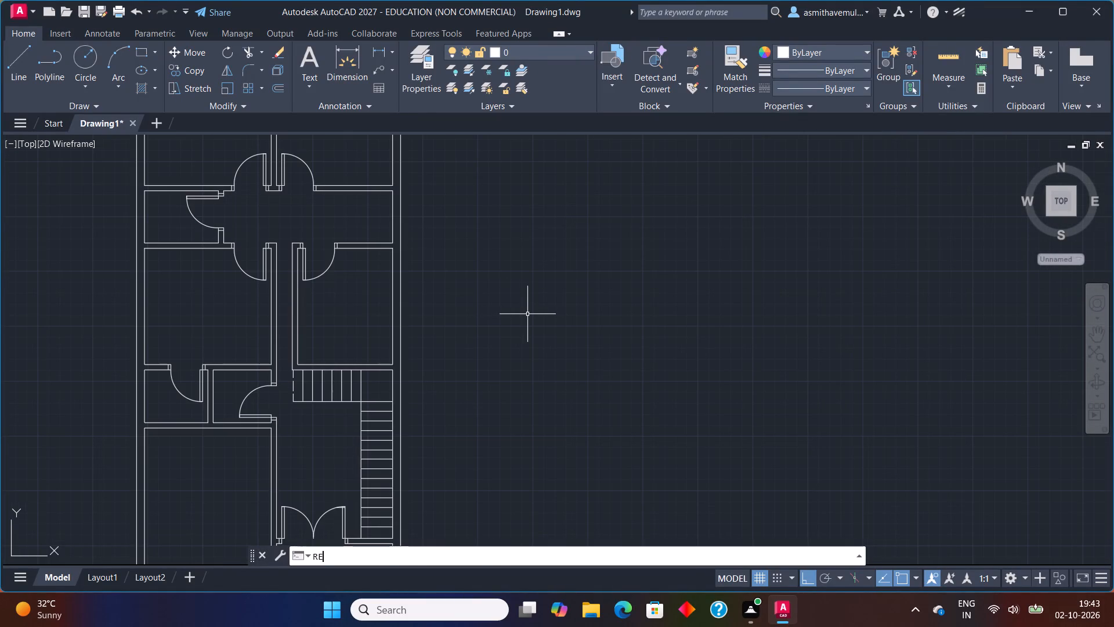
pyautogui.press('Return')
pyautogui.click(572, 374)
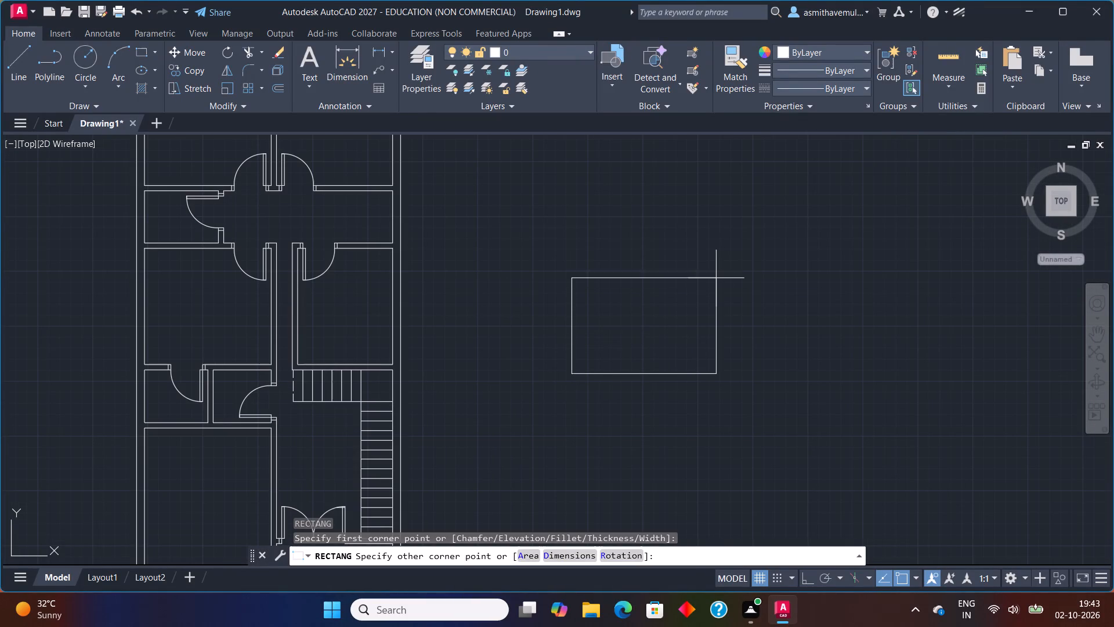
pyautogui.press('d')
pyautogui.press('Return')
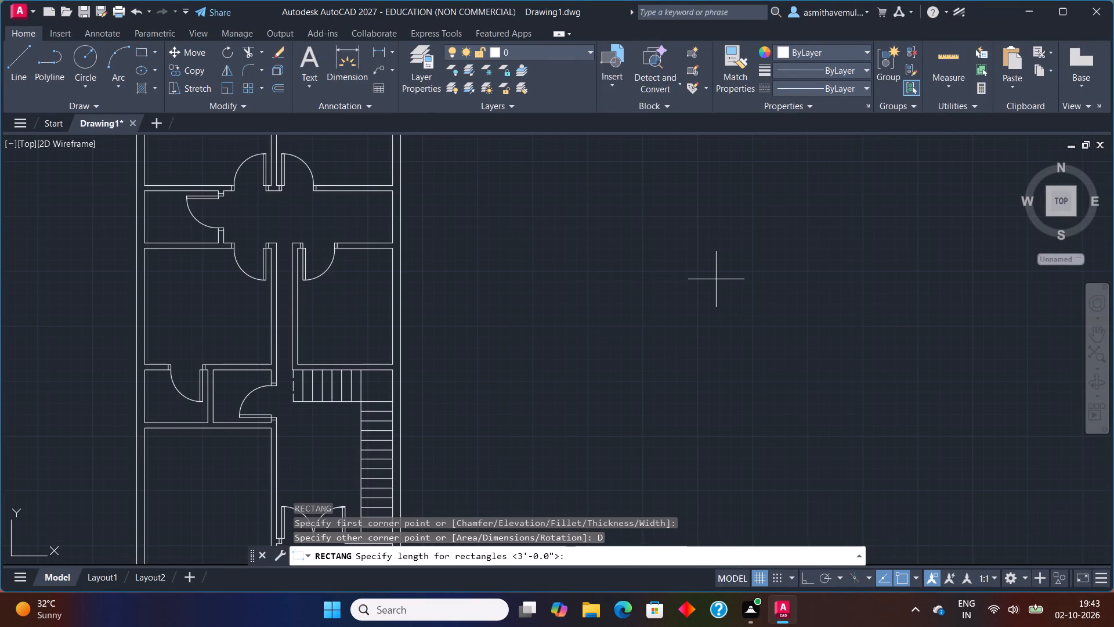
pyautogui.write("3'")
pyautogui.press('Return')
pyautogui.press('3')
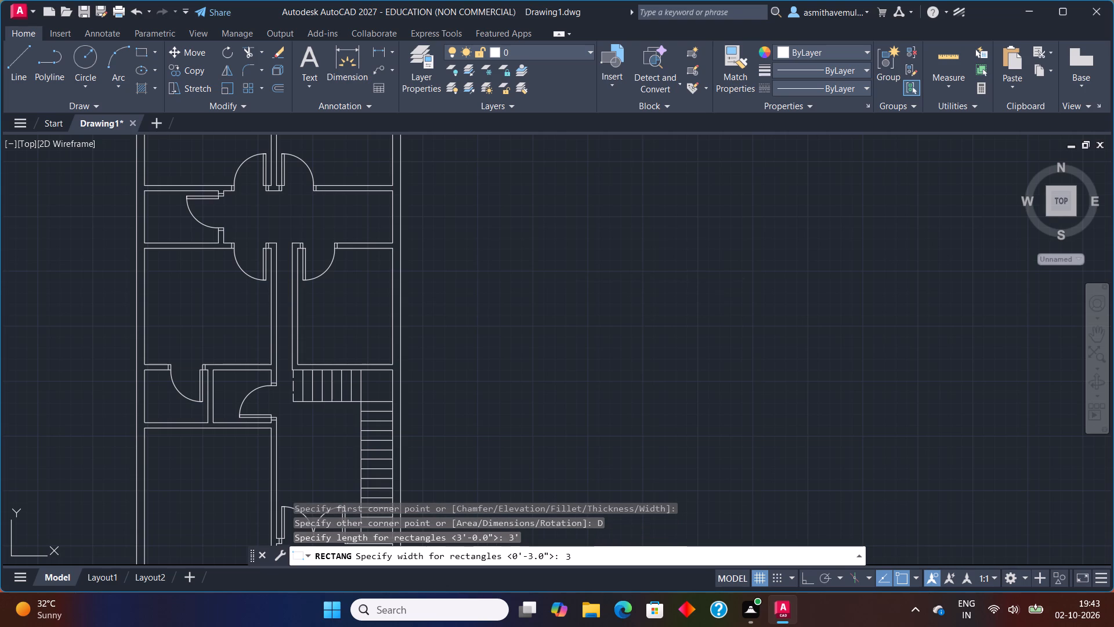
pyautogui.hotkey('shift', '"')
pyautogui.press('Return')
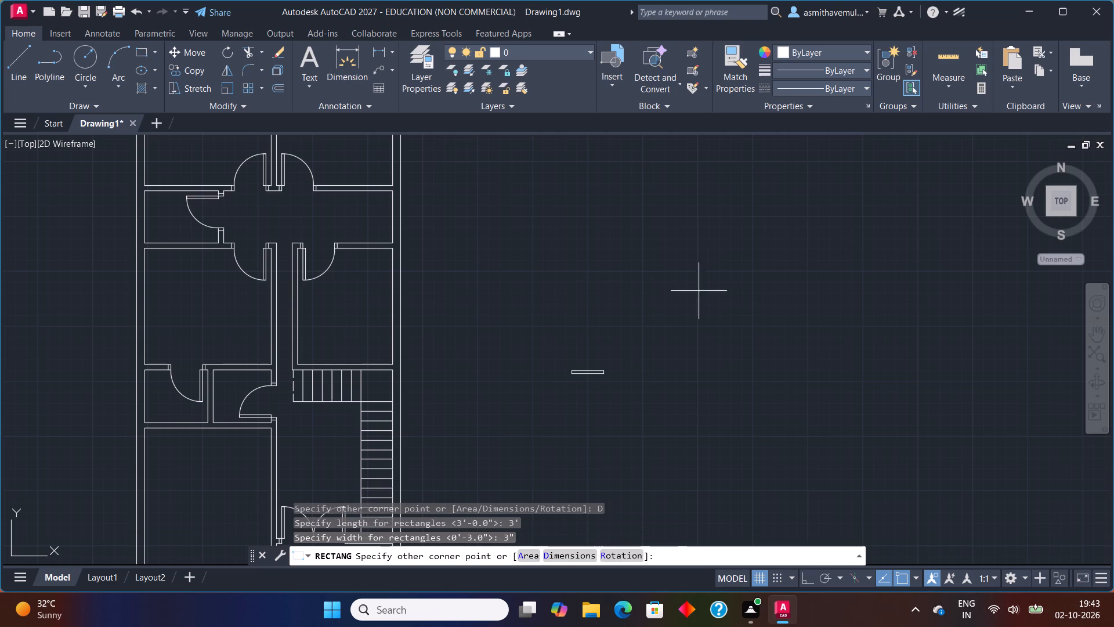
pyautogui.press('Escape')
# Draw a rectangle 3' long and 9" wide in the empty space east of the floor plan.
pyautogui.scroll(1, 564, 375)
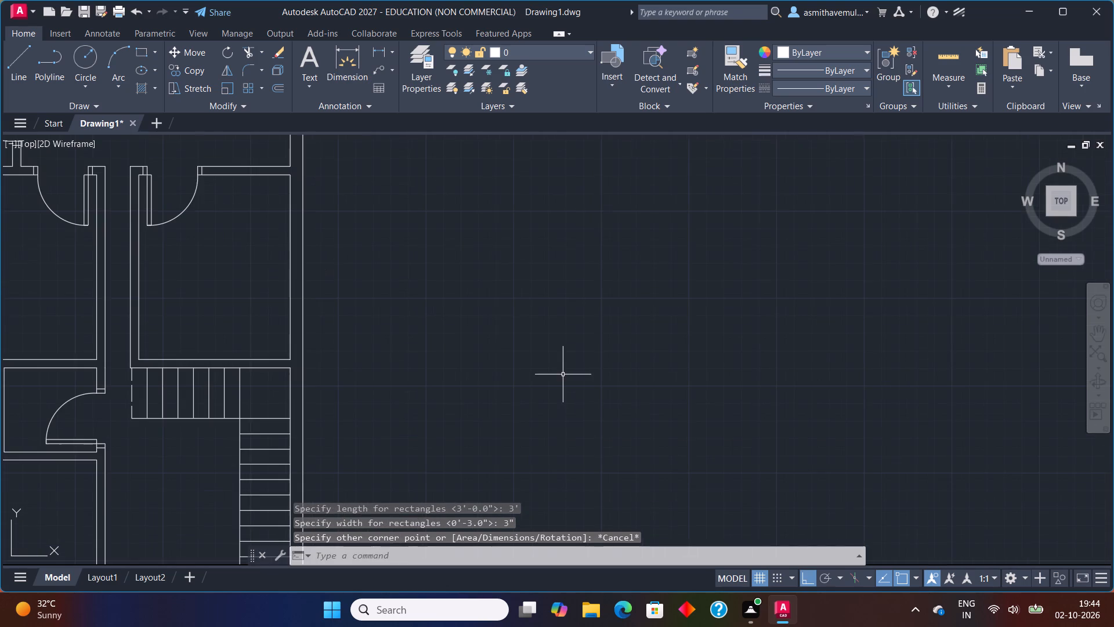
pyautogui.moveTo(557, 370); pyautogui.dragTo(638, 446, button='middle')
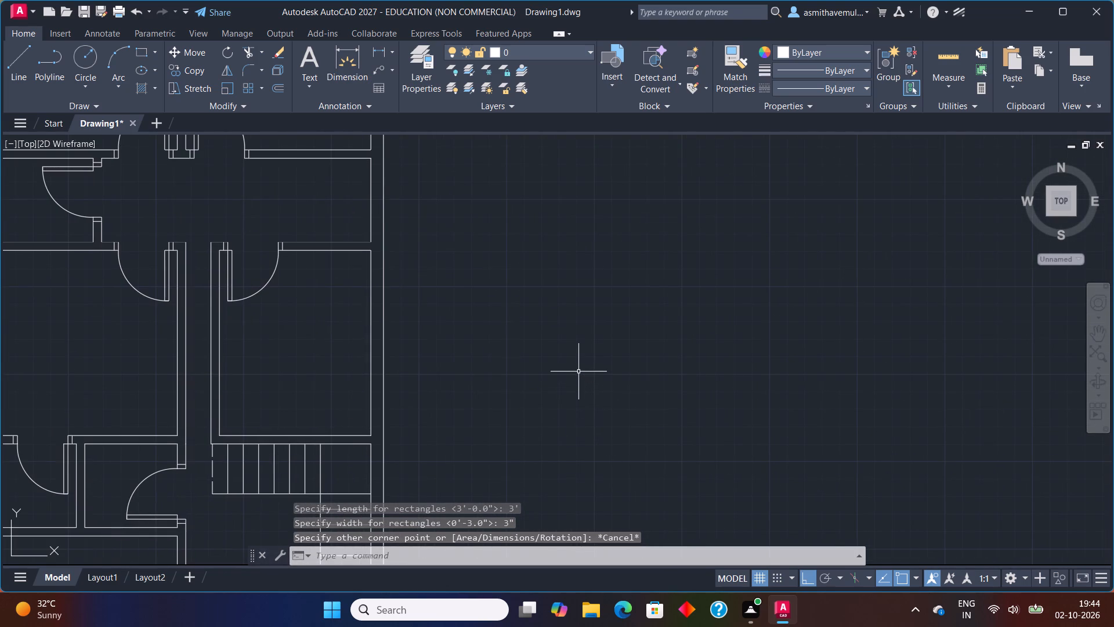
pyautogui.write('REC')
pyautogui.press('Return')
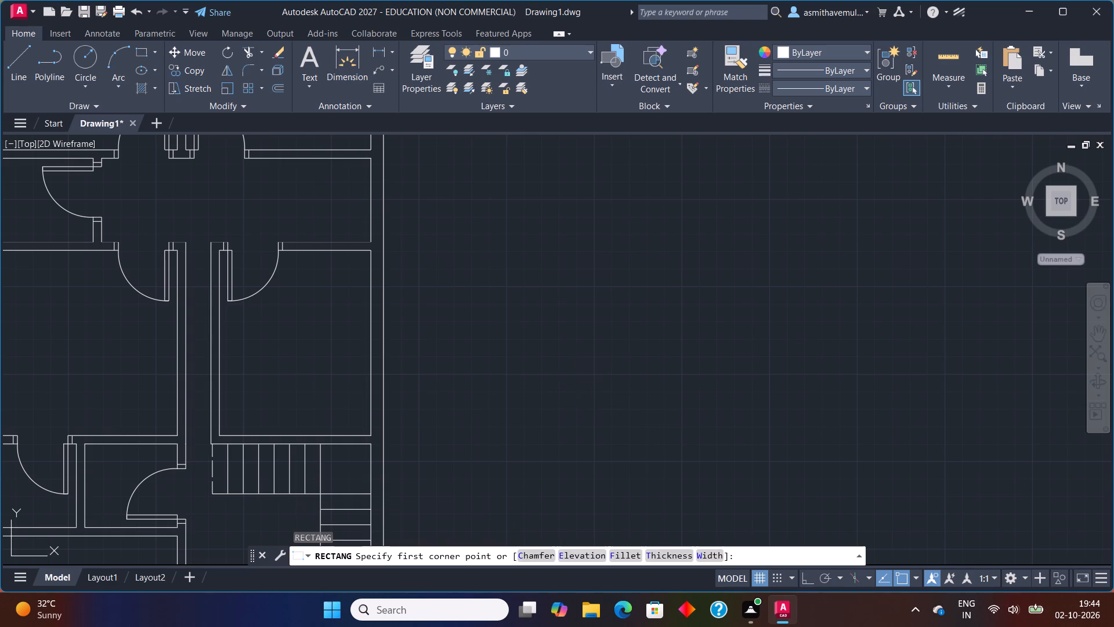
pyautogui.click(573, 376)
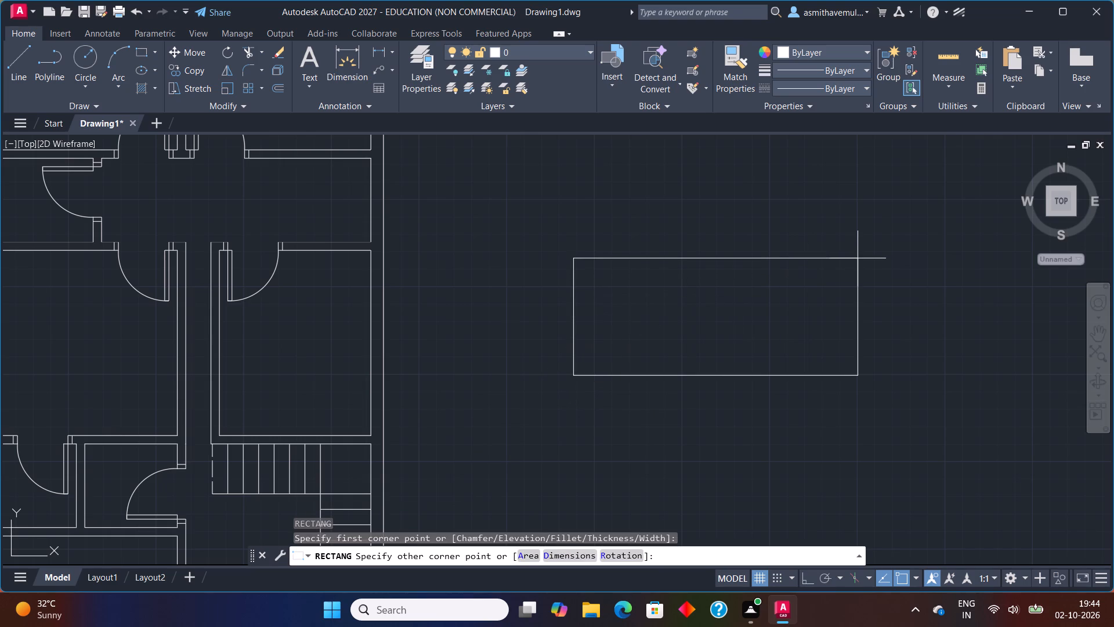
pyautogui.press('d')
pyautogui.press('Return')
pyautogui.write("3'")
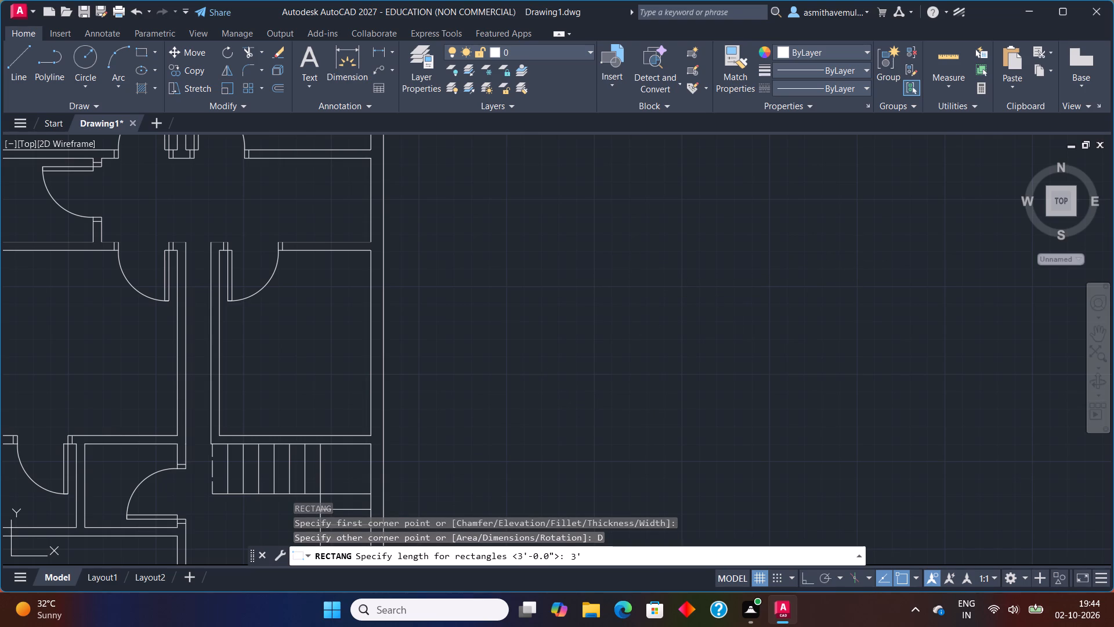
pyautogui.press('Return')
pyautogui.press('9')
pyautogui.hotkey('shift', '"')
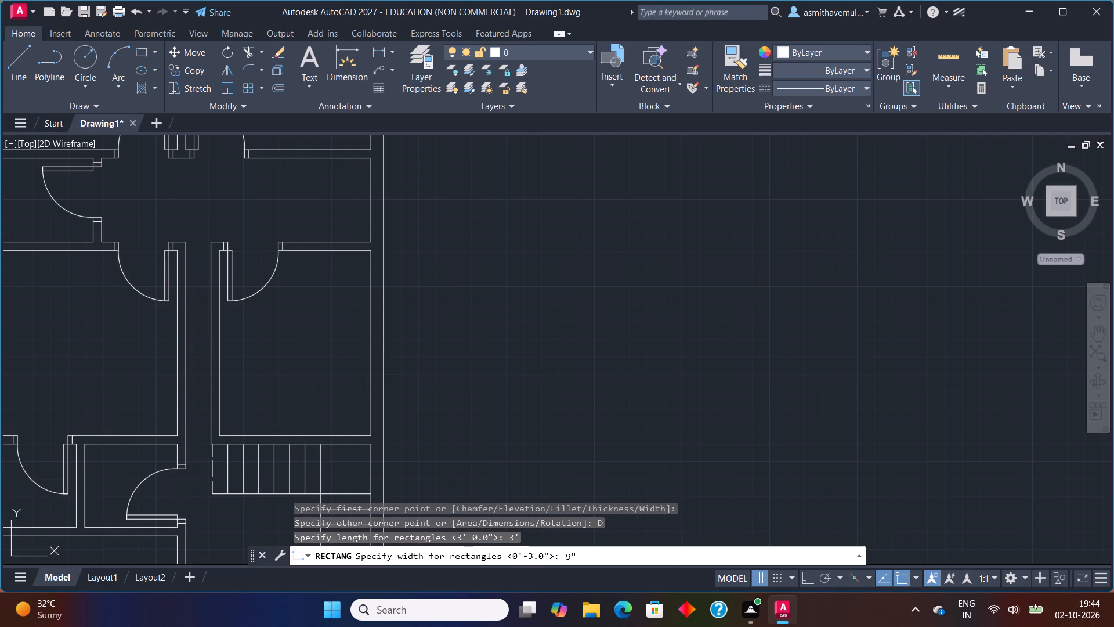
pyautogui.press('Return')
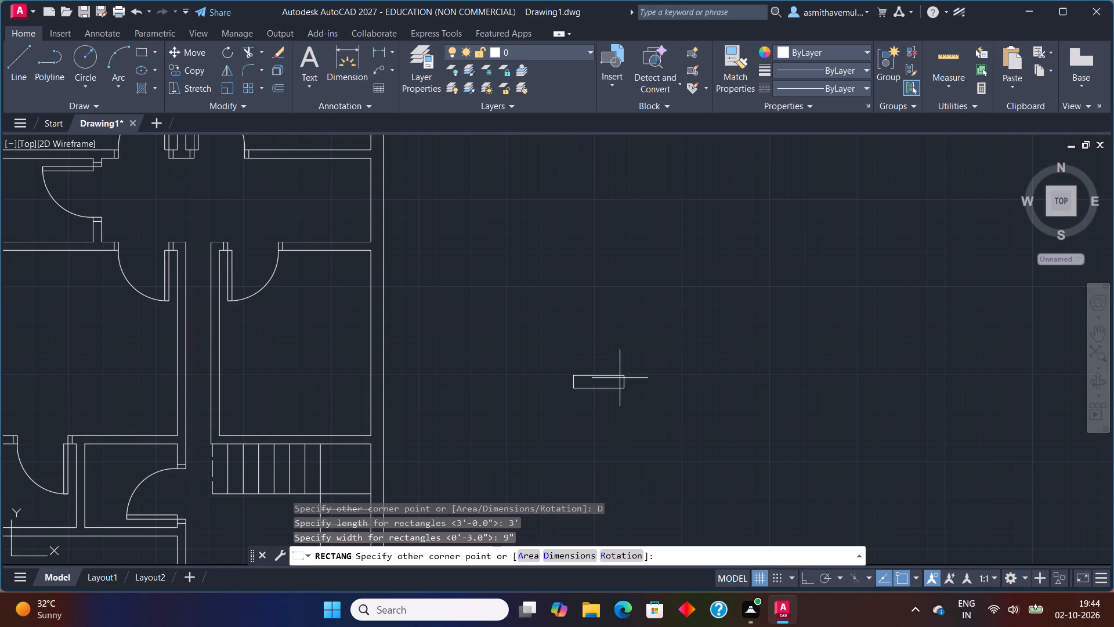
pyautogui.click(620, 380)
# Draw a horizontal centre line across the rectangle between the midpoints of its two short sides.
pyautogui.scroll(1, 627, 409)
pyautogui.moveTo(614, 402); pyautogui.dragTo(748, 373, button='middle')
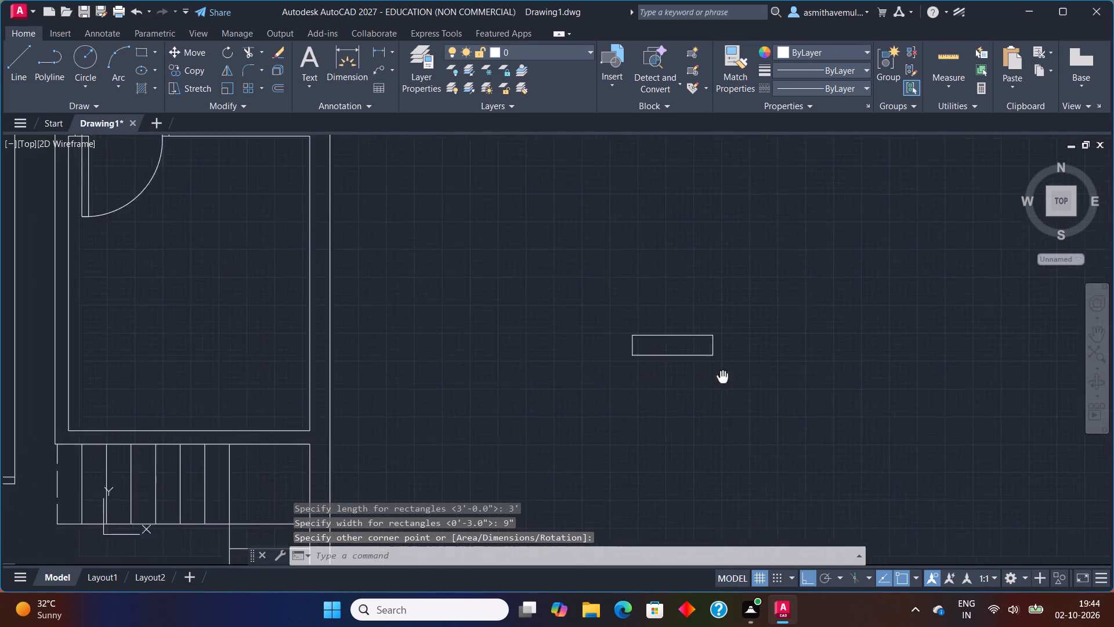
pyautogui.moveTo(748, 373); pyautogui.dragTo(764, 369, button='middle')
pyautogui.press('l')
pyautogui.press('Return')
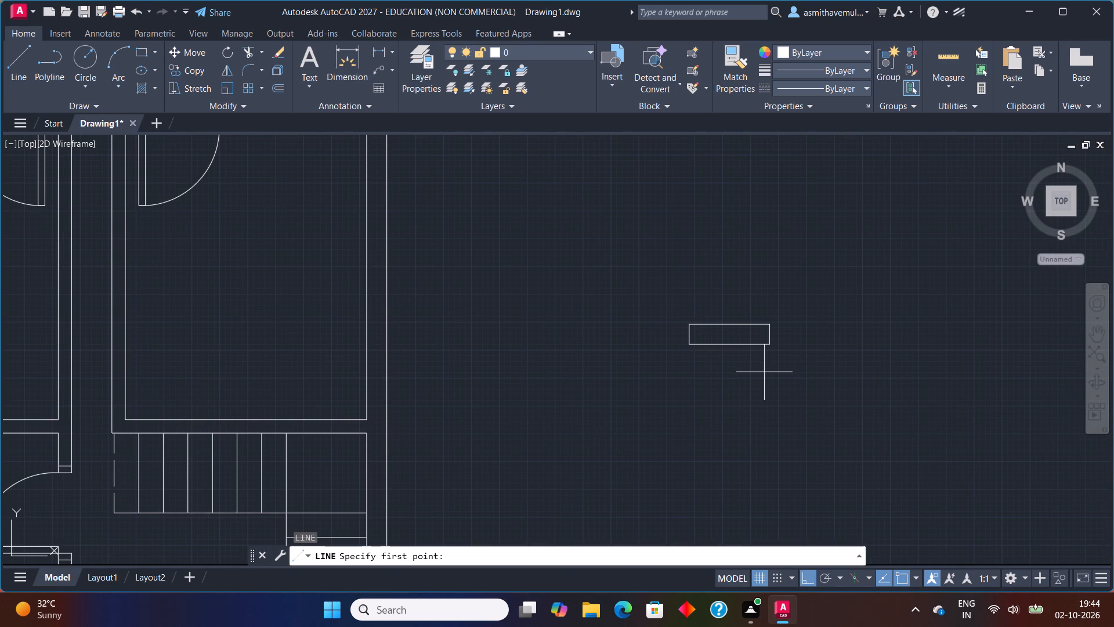
pyautogui.scroll(1, 765, 372)
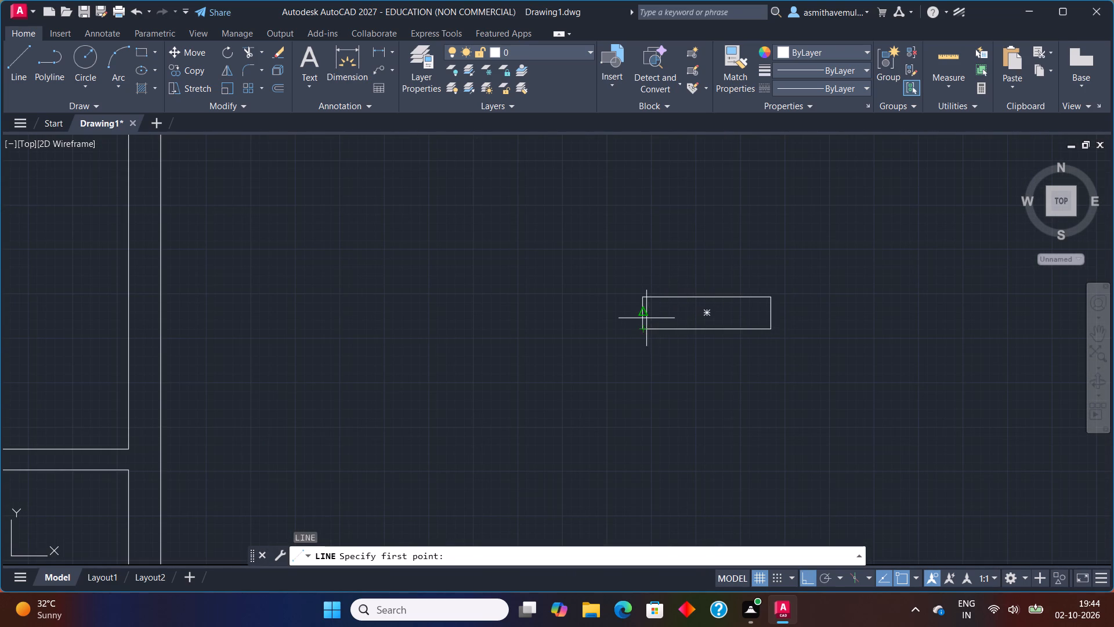
pyautogui.click(644, 316)
pyautogui.click(771, 317)
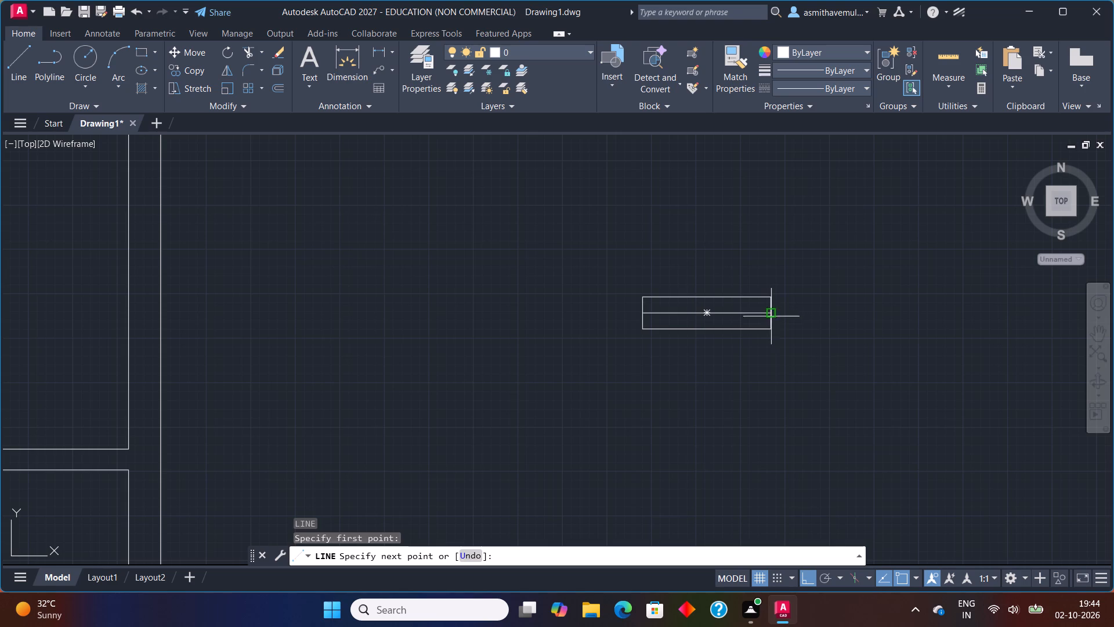
pyautogui.press('Escape')
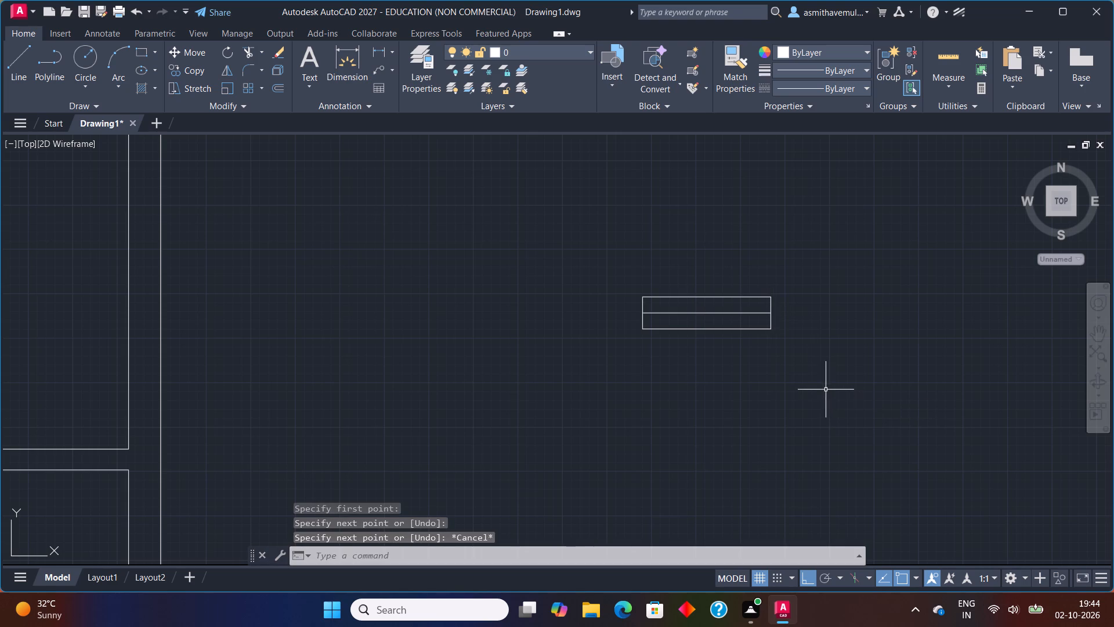
# Explode the 3' by 9" rectangle into separate lines.
pyautogui.click(769, 331)
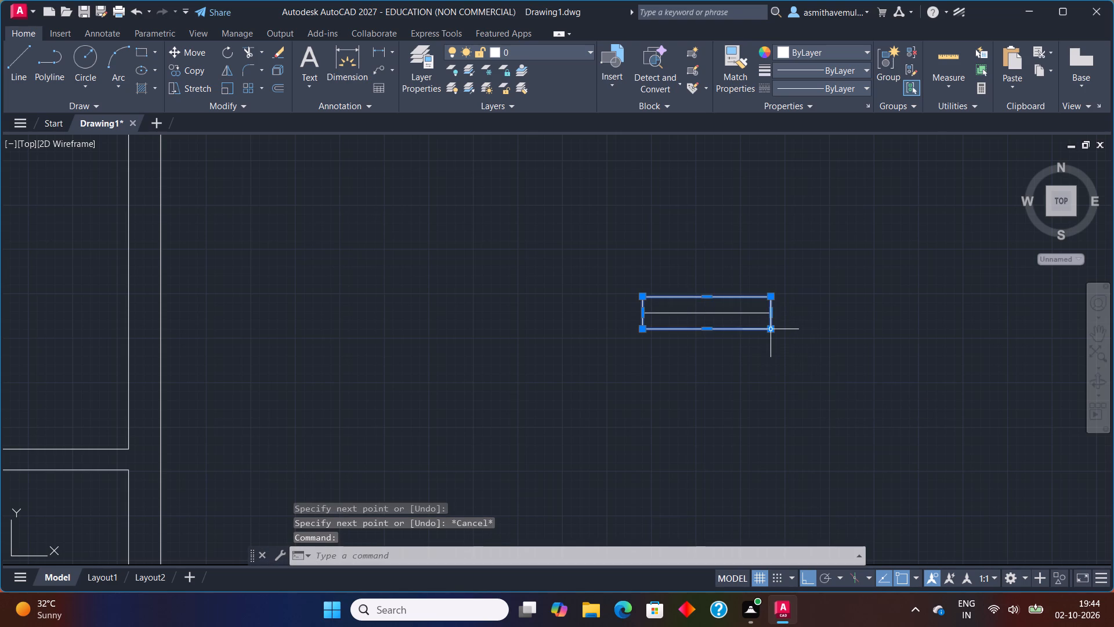
pyautogui.press('x')
pyautogui.press('Return')
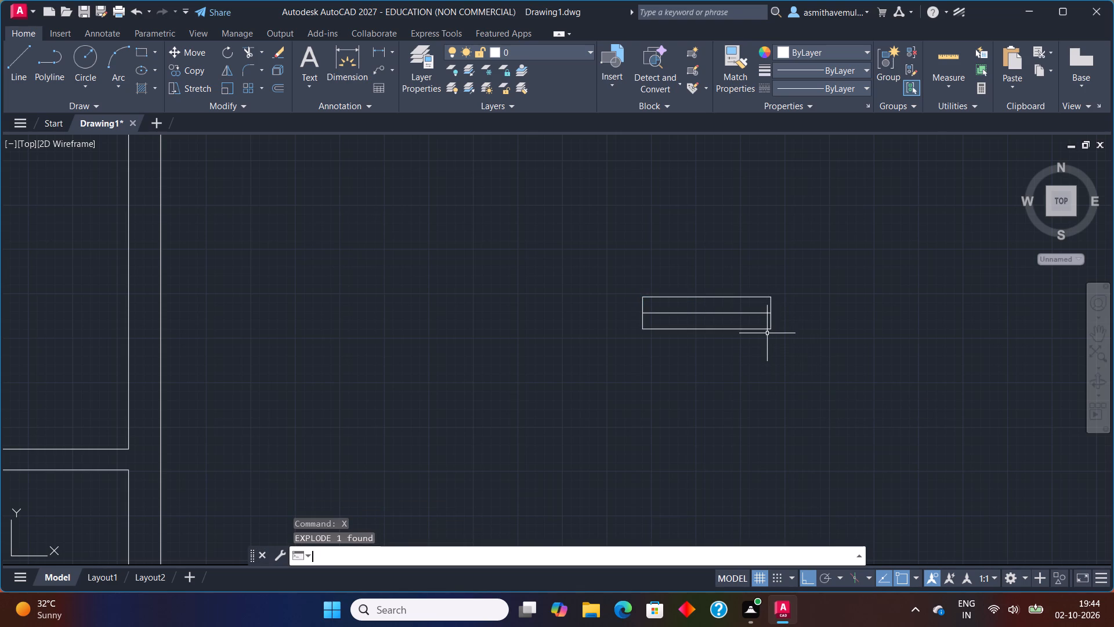
# Offset the rectangle's two short sides 3" outward and its centre line 3" downward.
pyautogui.write('OO')
pyautogui.press('4')
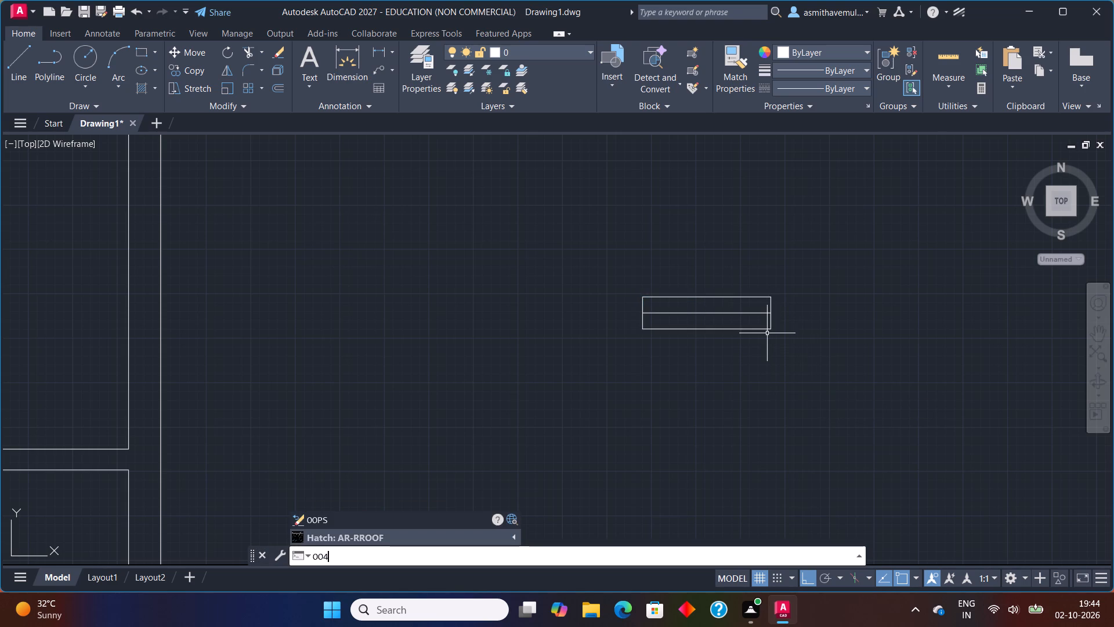
pyautogui.press('BackSpace')
pyautogui.press('BackSpace')
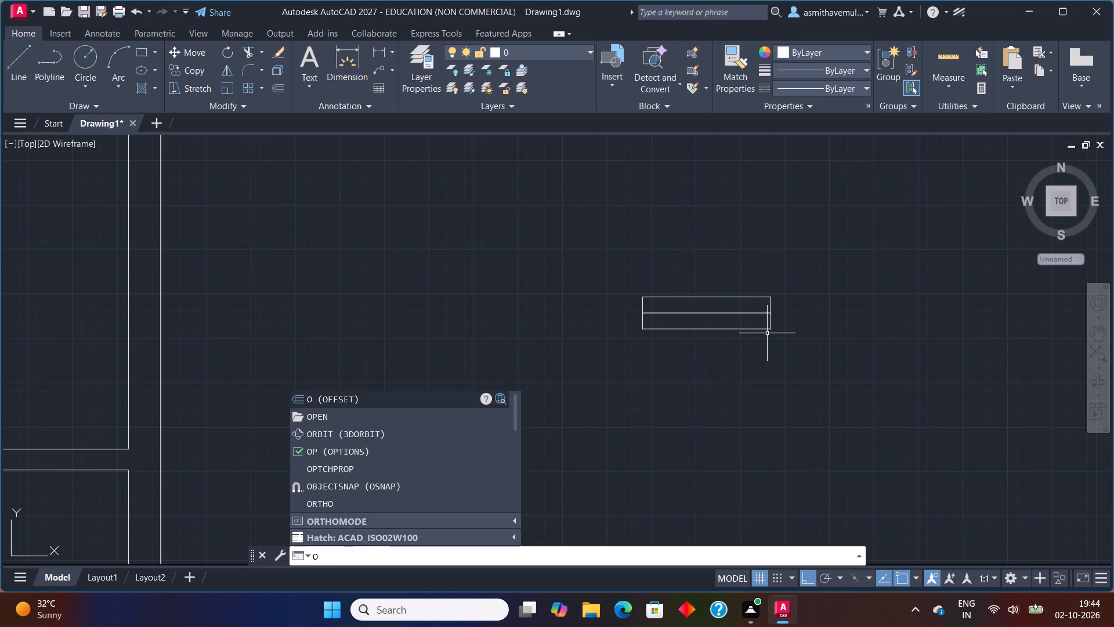
pyautogui.press('BackSpace')
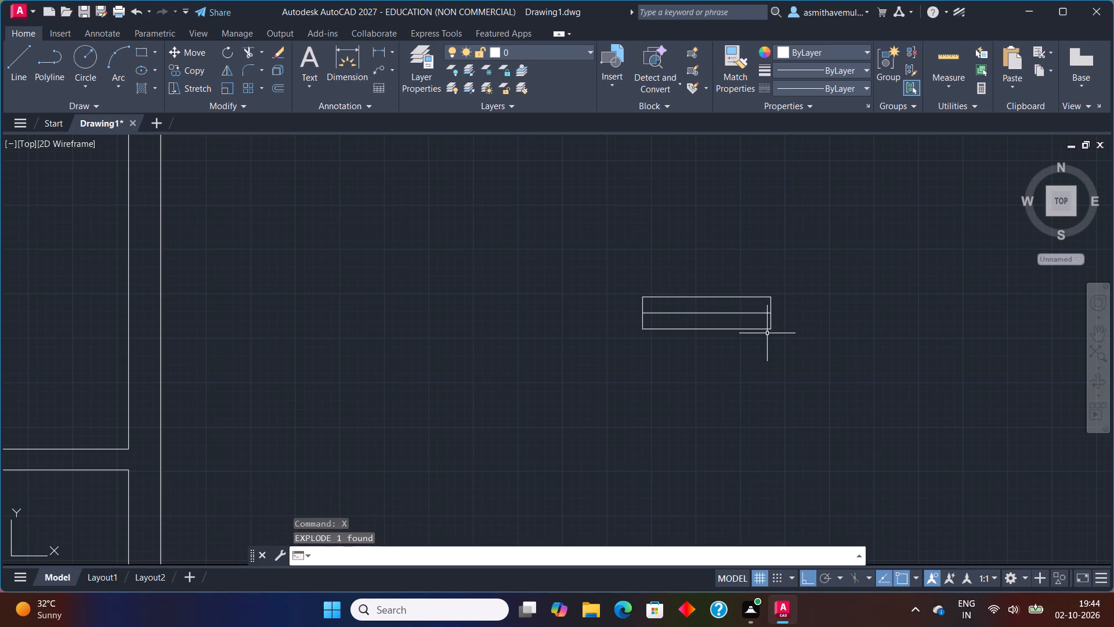
pyautogui.press('o')
pyautogui.press('Return')
pyautogui.press('3')
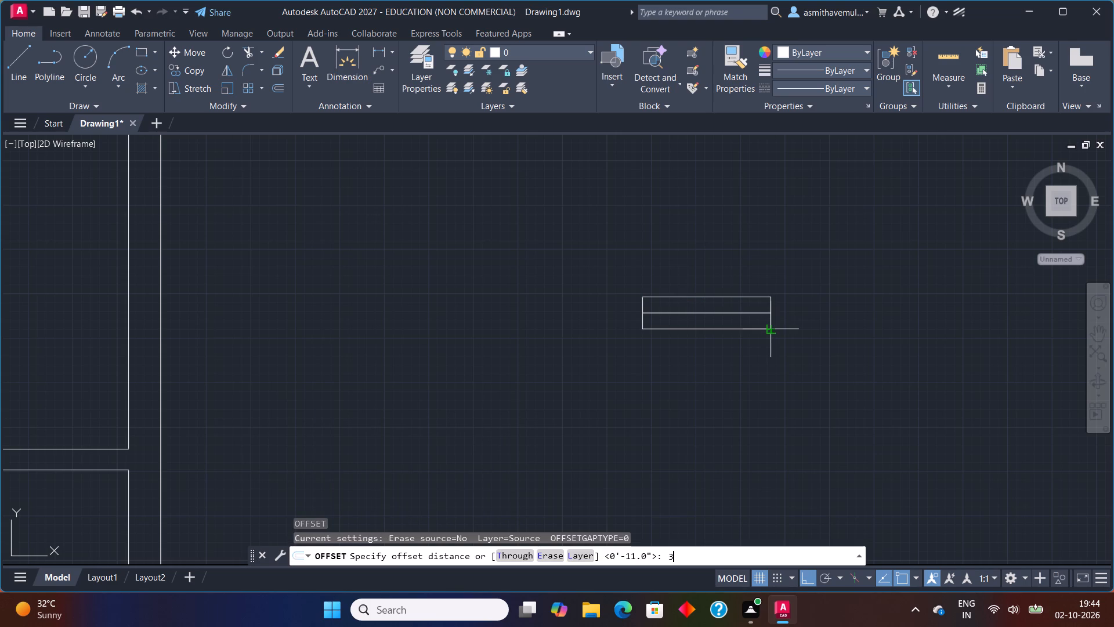
pyautogui.hotkey('shift', '"')
pyautogui.press('Return')
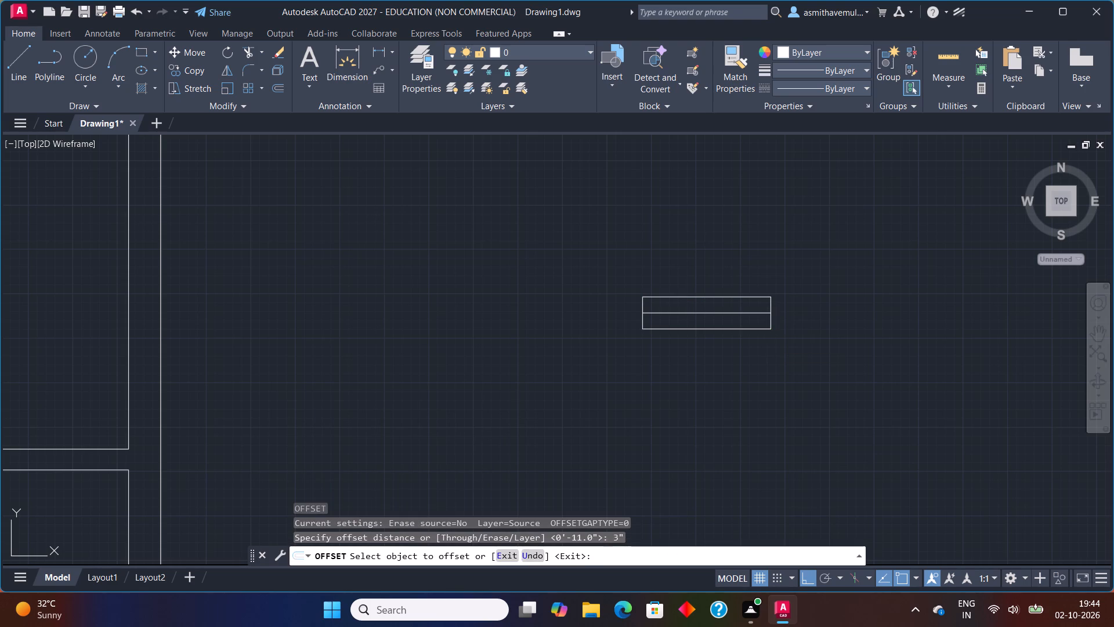
pyautogui.scroll(1, 771, 328)
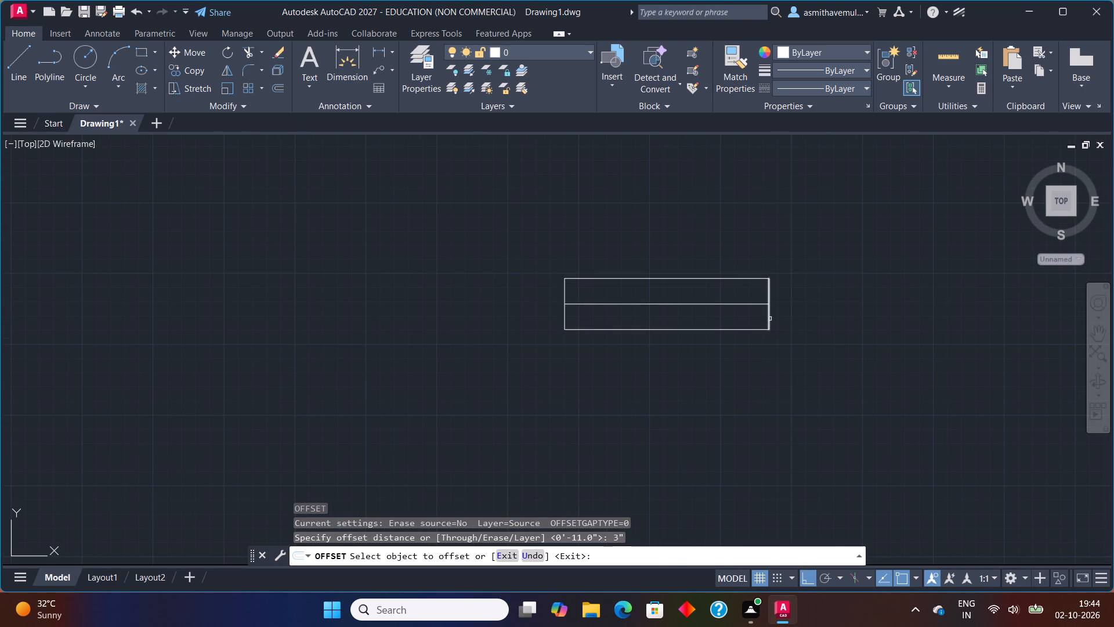
pyautogui.click(770, 319)
pyautogui.click(784, 313)
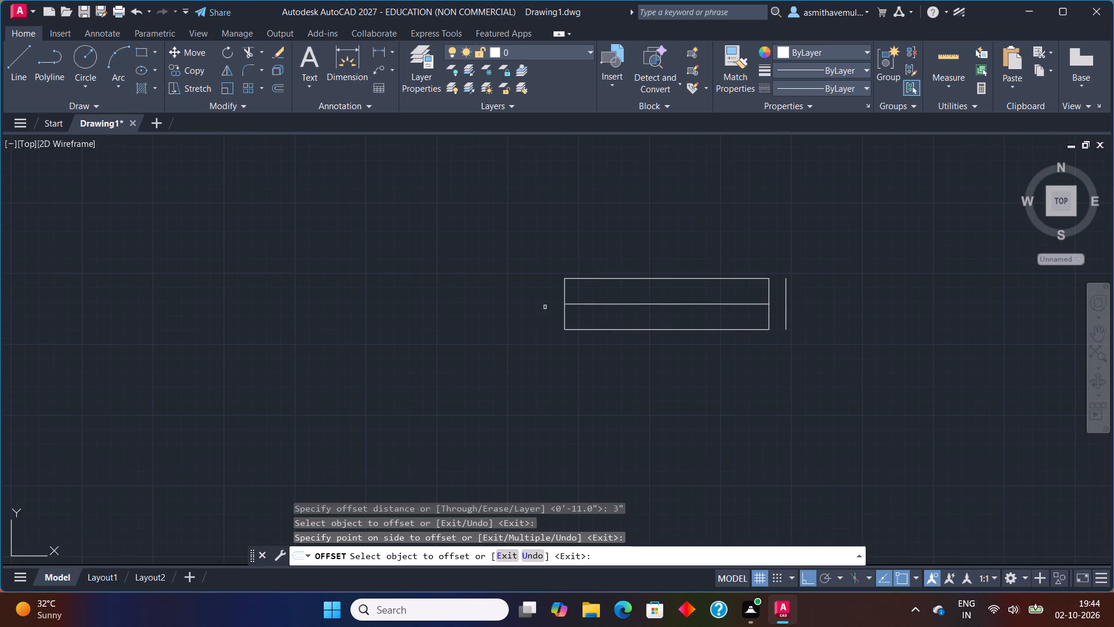
pyautogui.click(564, 318)
pyautogui.click(500, 302)
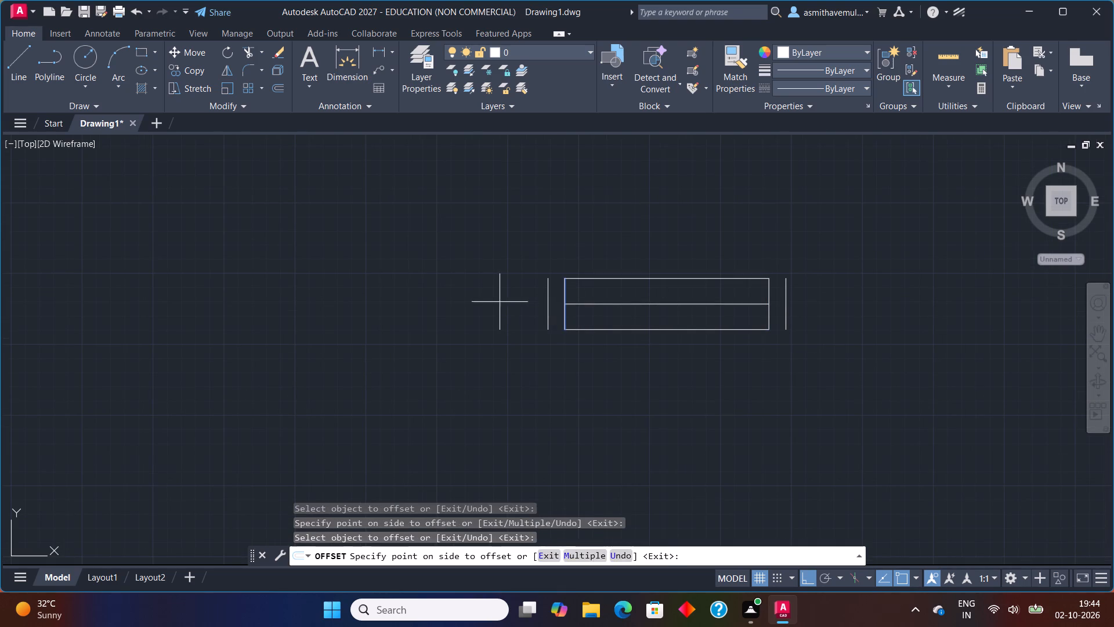
pyautogui.click(672, 306)
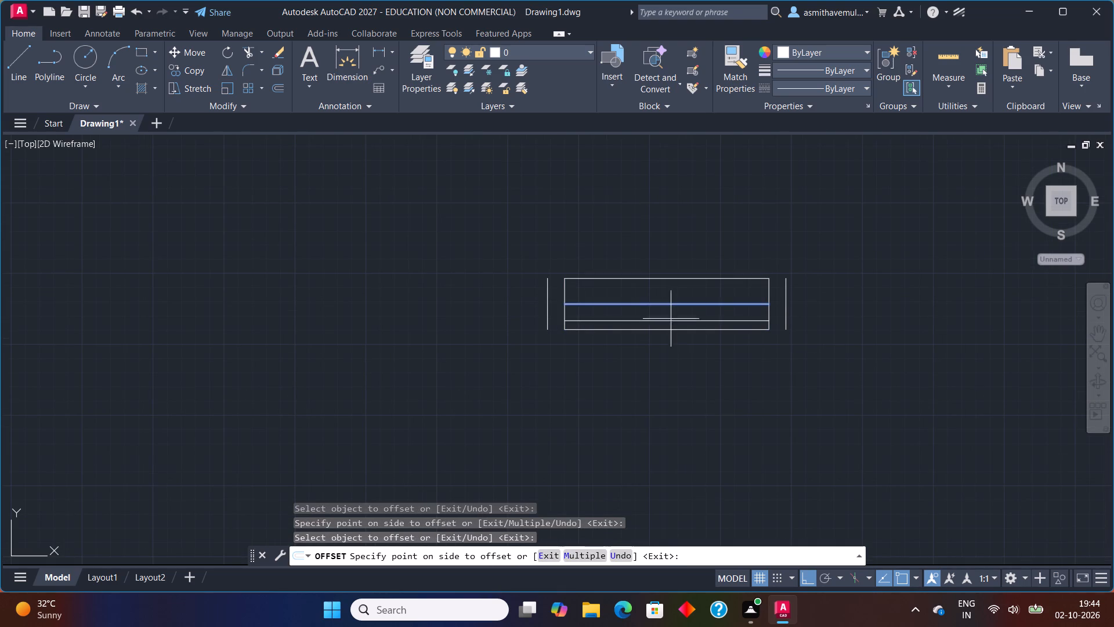
pyautogui.click(670, 323)
pyautogui.press('Escape')
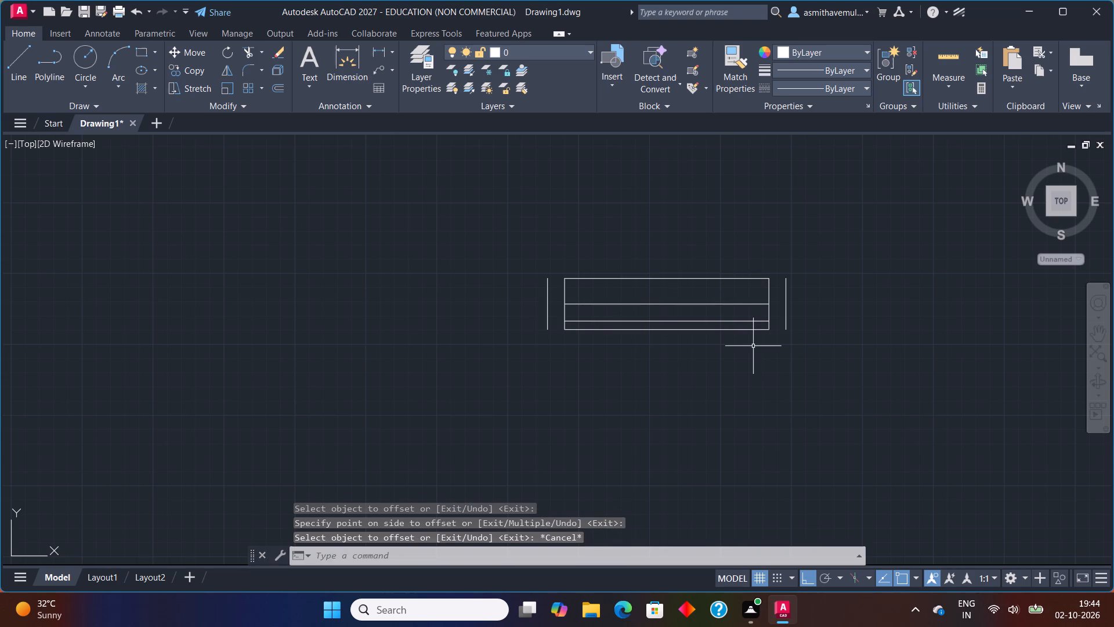
# Move the rectangle with its centre line and offset lines horizontally closer to the floor plan's east outer wall.
pyautogui.moveTo(847, 342); pyautogui.dragTo(521, 333)
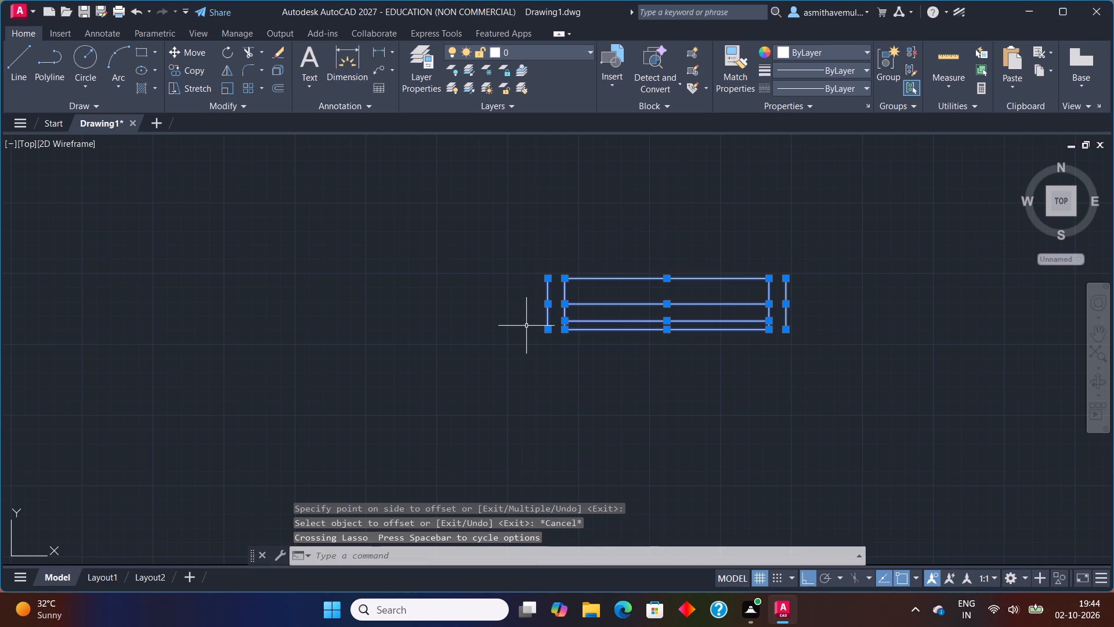
pyautogui.press('m')
pyautogui.press('Return')
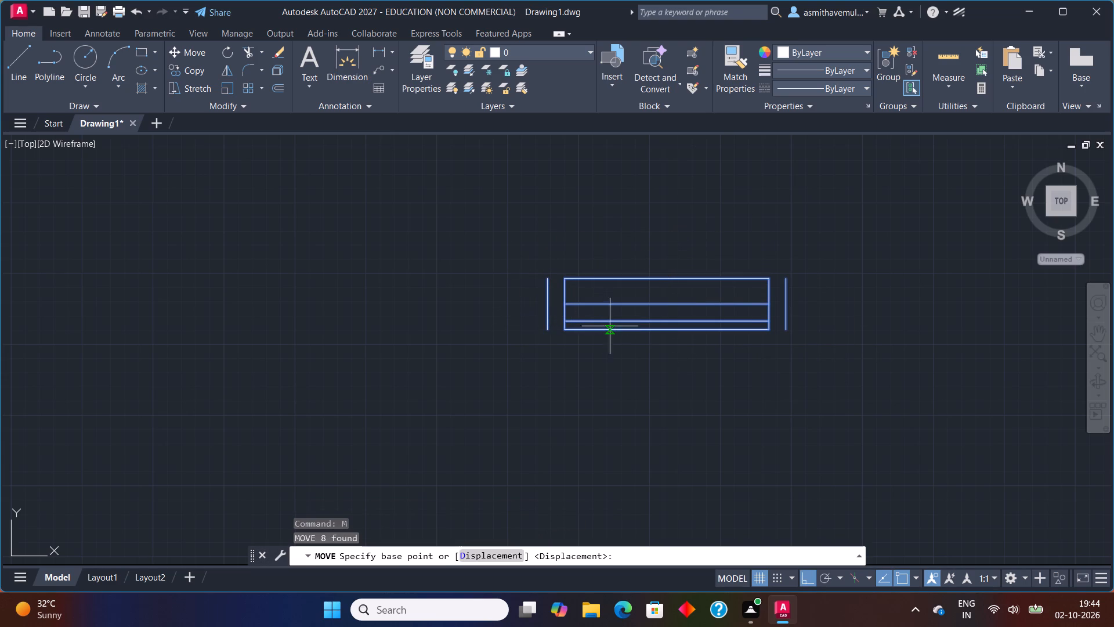
pyautogui.click(547, 327)
pyautogui.scroll(-2, 406, 287)
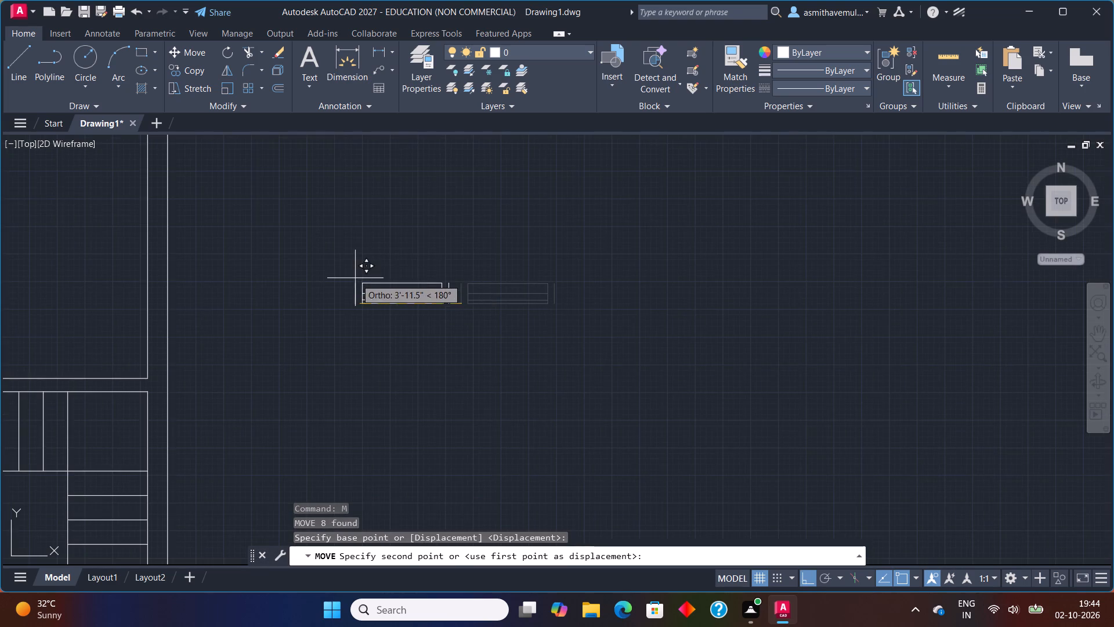
pyautogui.moveTo(357, 279); pyautogui.dragTo(576, 357, button='middle')
pyautogui.click(468, 301)
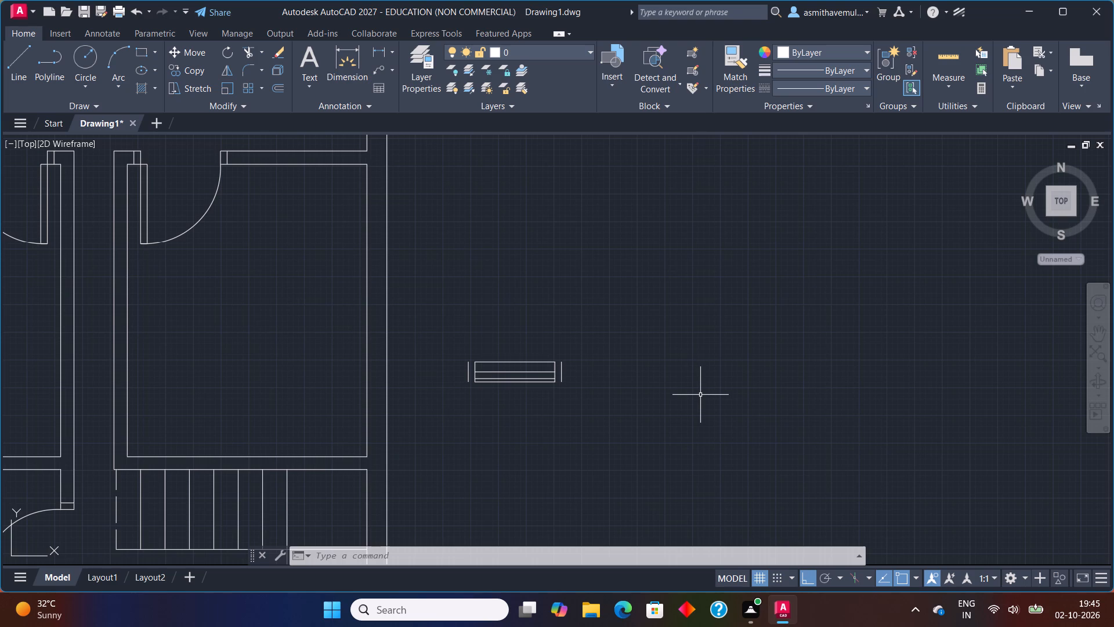
# Draw a second rectangle 3' long and 9" wide east of the existing window symbol.
pyautogui.write('RE')
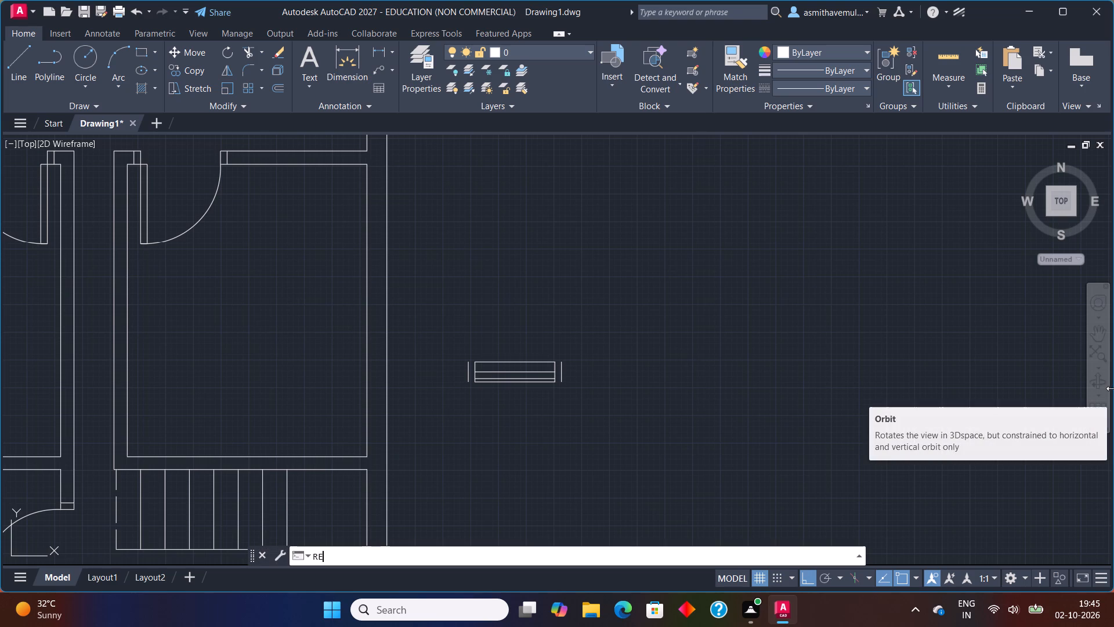
pyautogui.press('c')
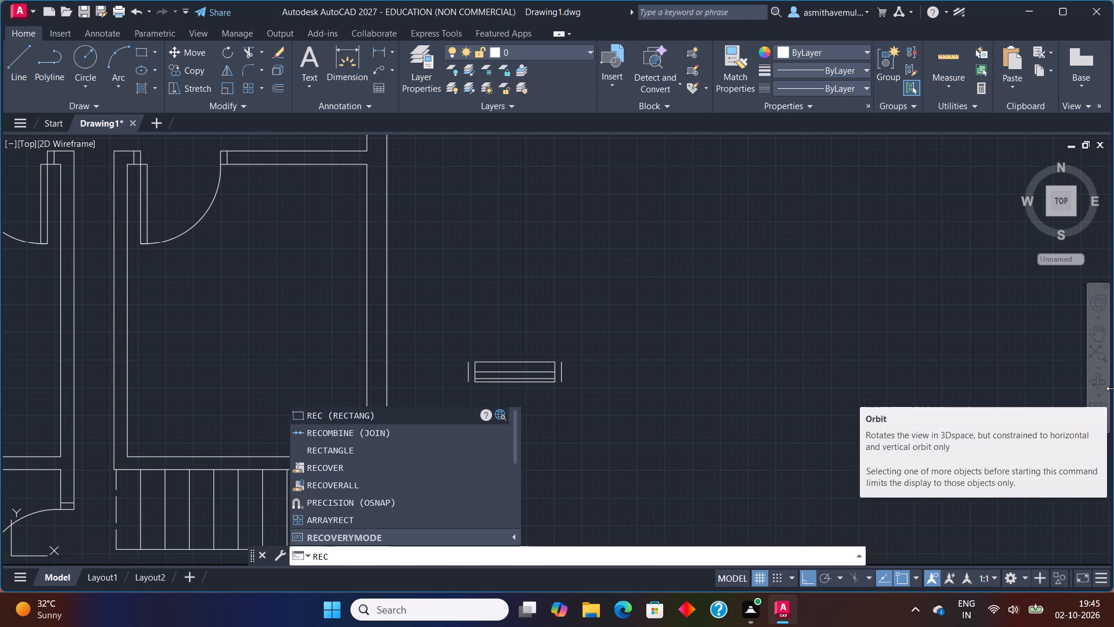
pyautogui.press('Return')
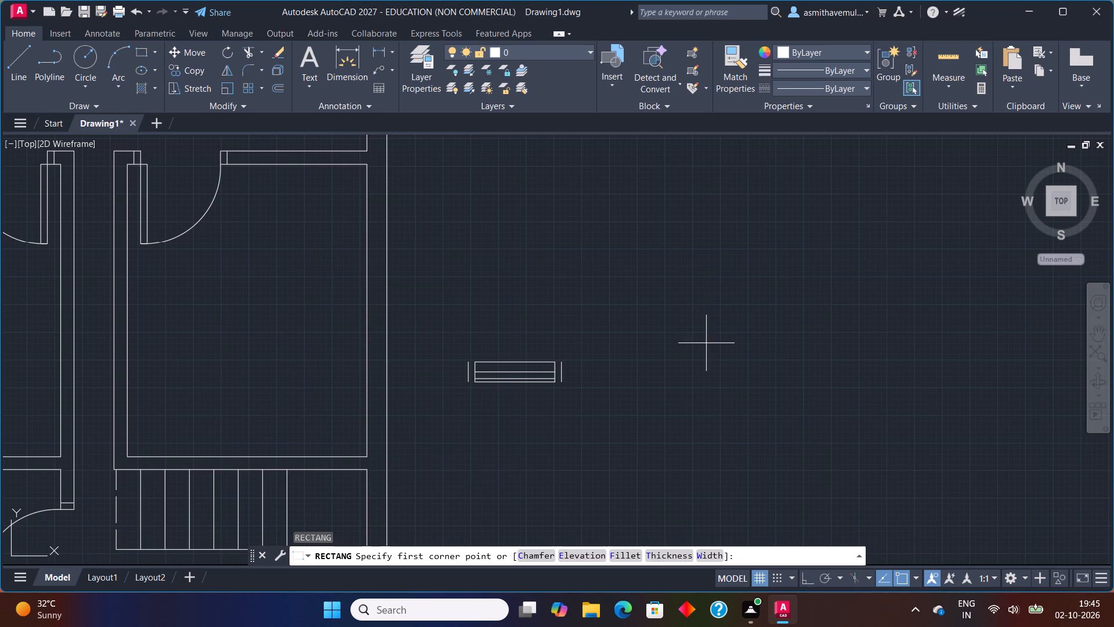
pyautogui.click(703, 345)
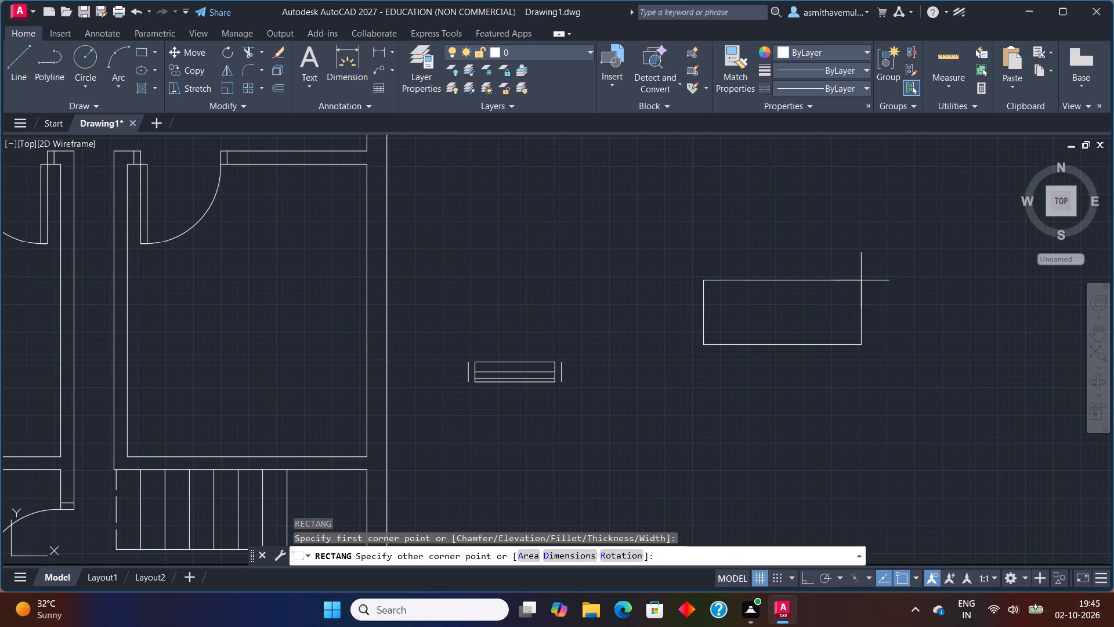
pyautogui.press('d')
pyautogui.press('Return')
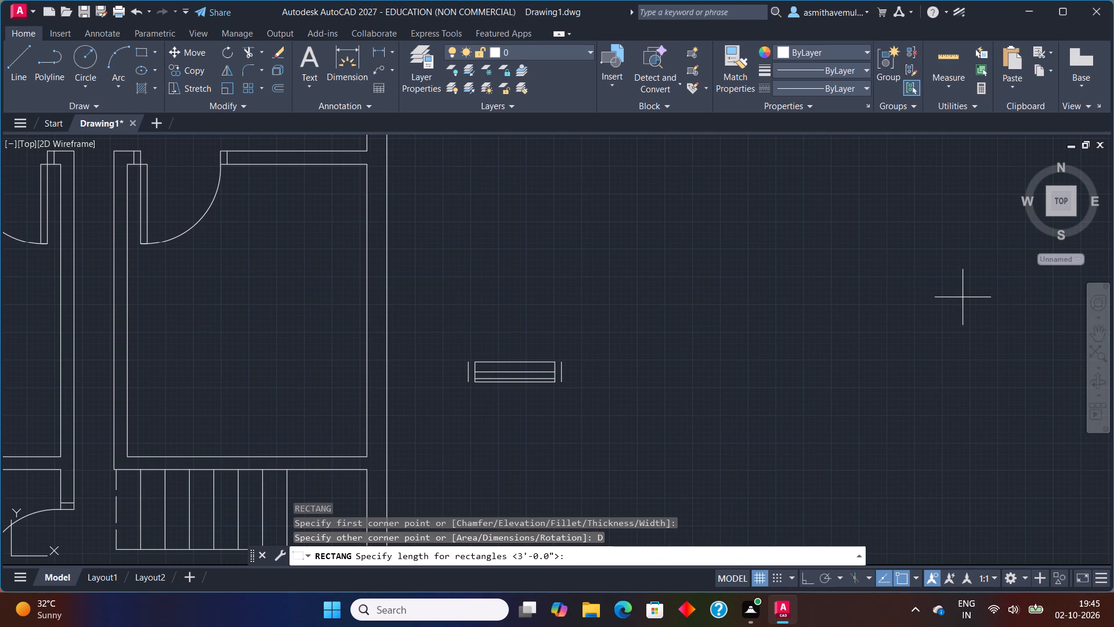
pyautogui.press('3')
pyautogui.press("'")
pyautogui.press('Return')
pyautogui.press('9')
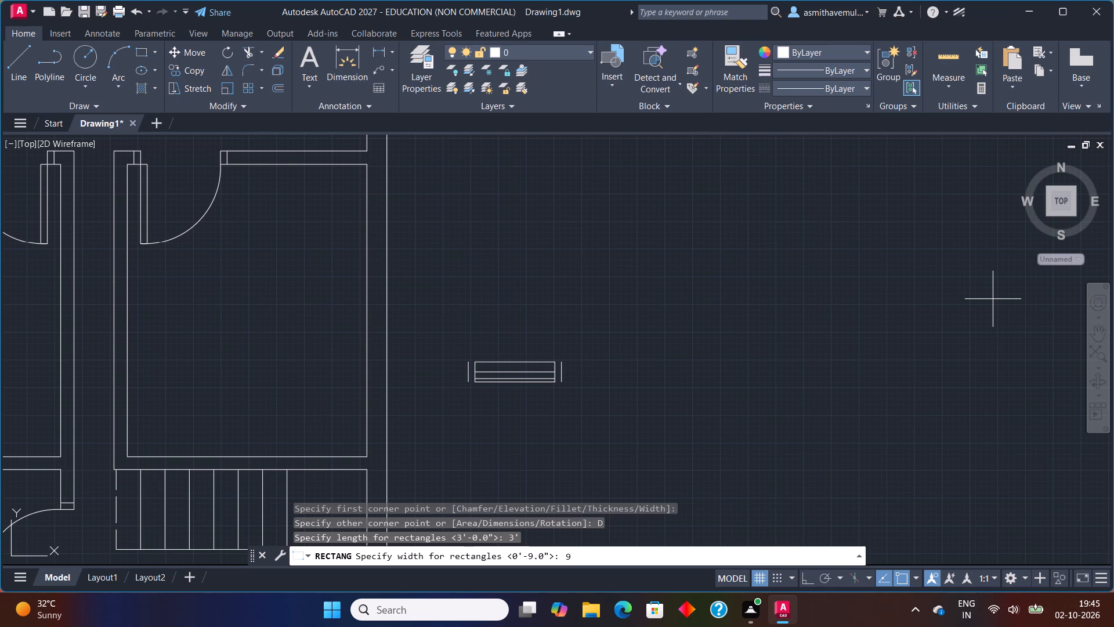
pyautogui.hotkey('shift', '"')
pyautogui.press('Return')
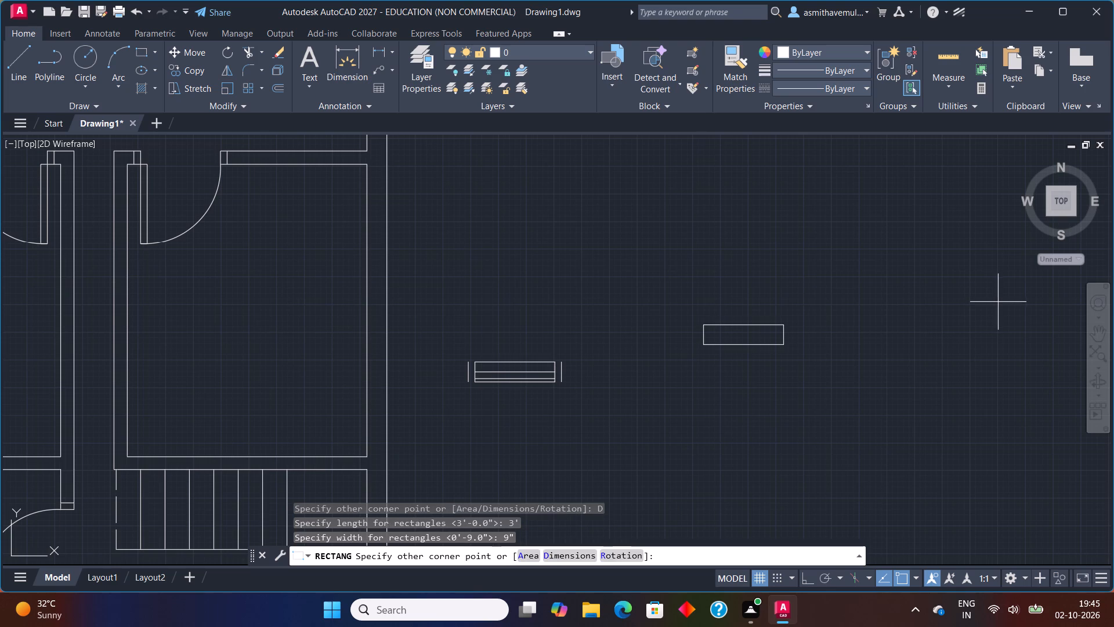
pyautogui.click(941, 329)
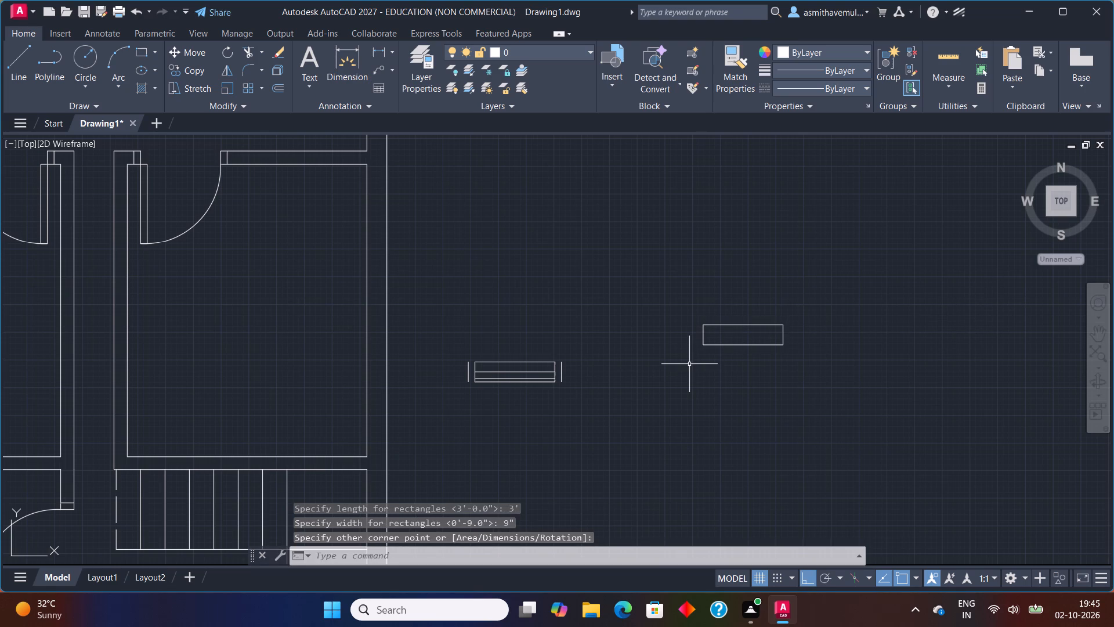
# Draw a horizontal centre line across the new rectangle between the midpoints of its short sides.
pyautogui.press('l')
pyautogui.press('Return')
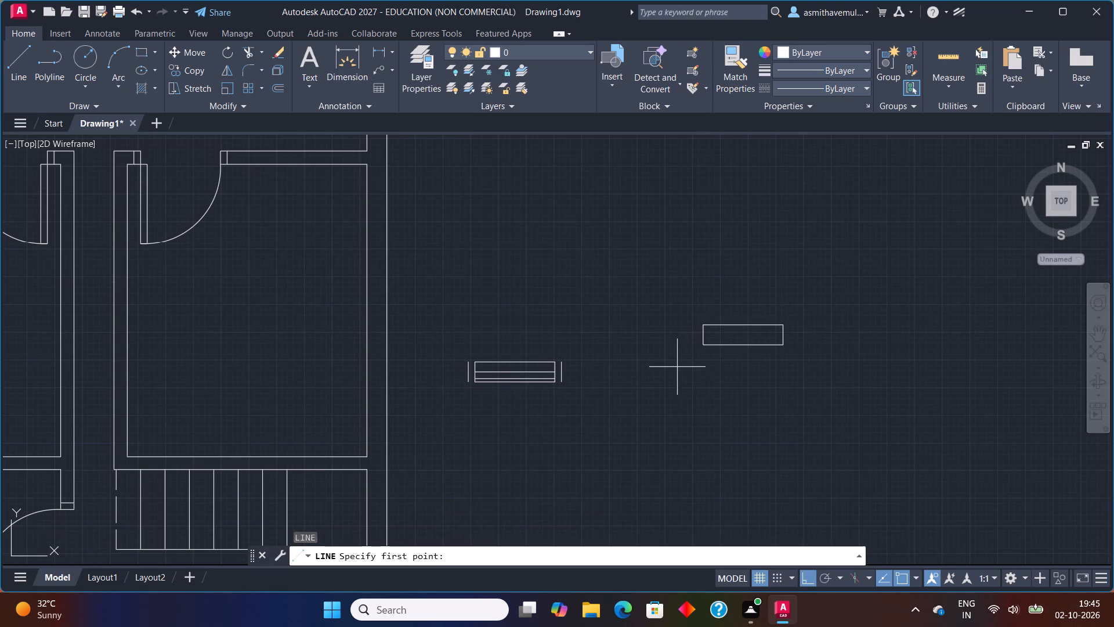
pyautogui.scroll(1, 722, 238)
pyautogui.click(693, 393)
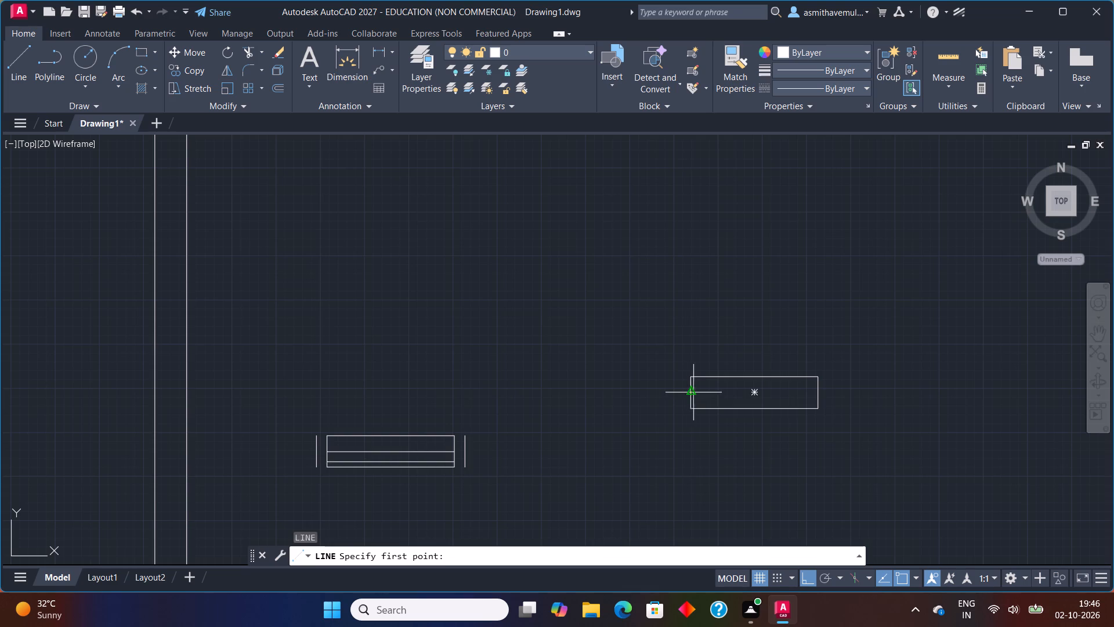
pyautogui.click(822, 393)
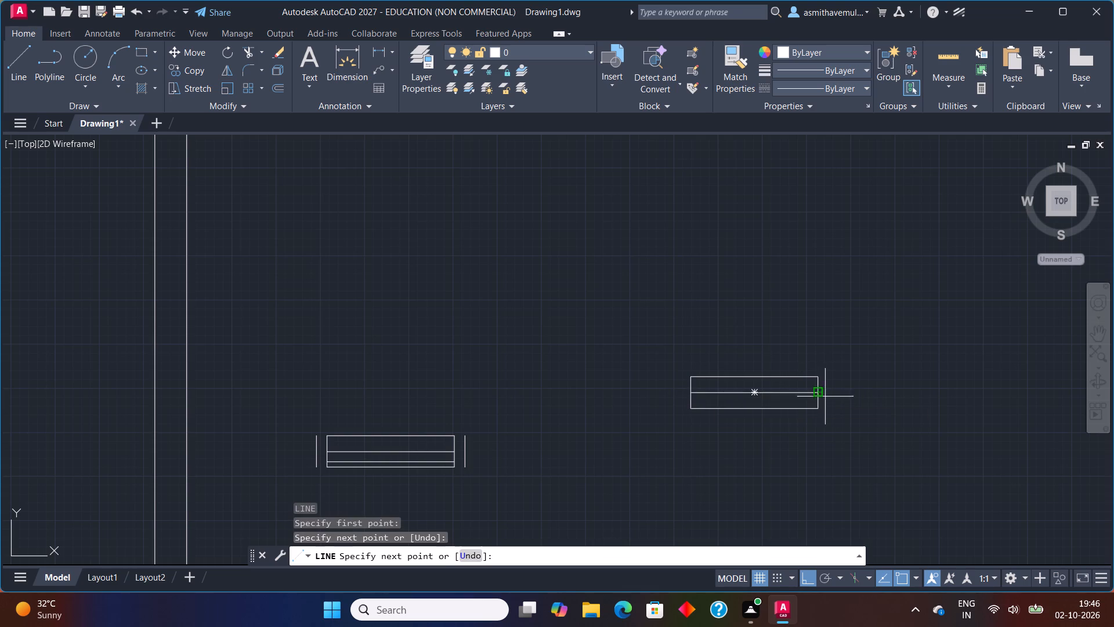
pyautogui.press('Escape')
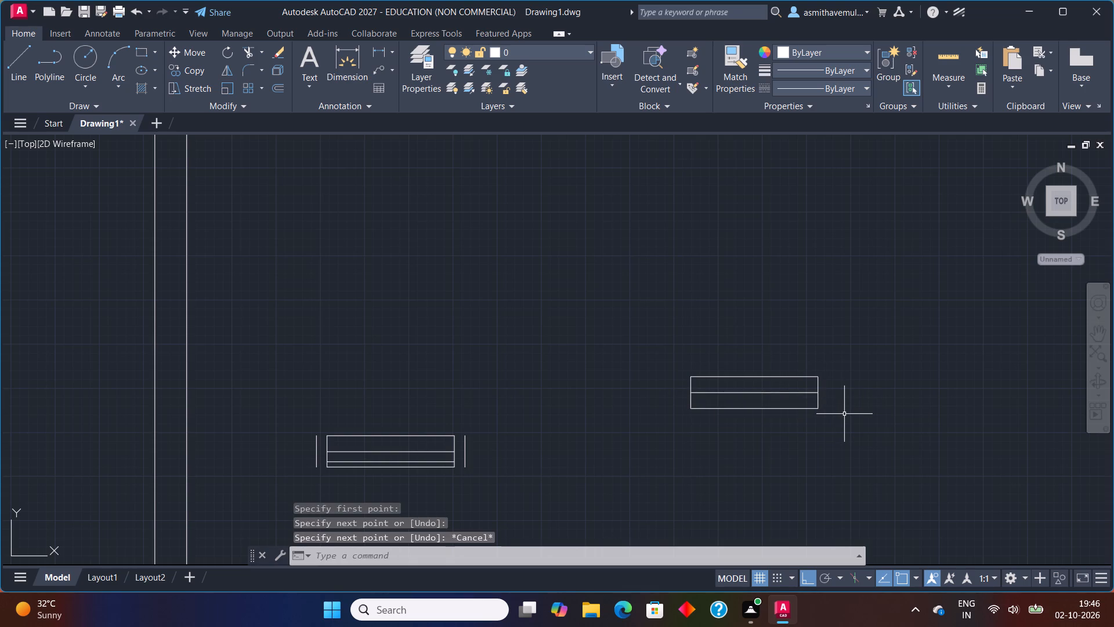
# Explode the new 3' by 9" rectangle into separate lines.
pyautogui.press('o')
pyautogui.press('Escape')
pyautogui.click(777, 408)
pyautogui.press('x')
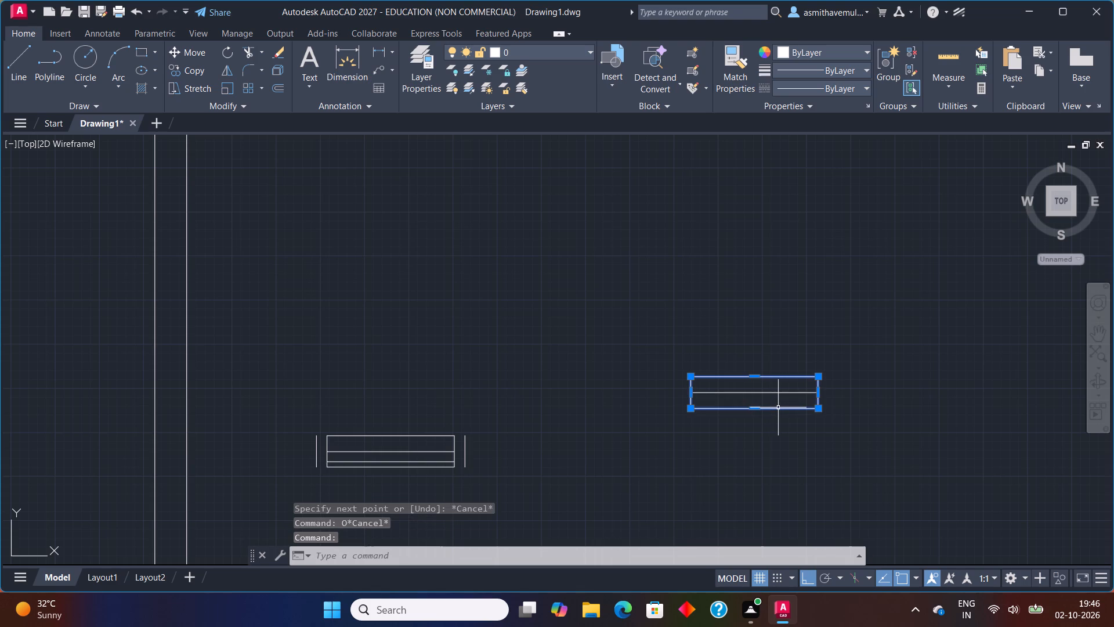
pyautogui.press('Return')
# Offset the new rectangle's centre line 3" upward and its two short sides 3" outward.
pyautogui.press('o')
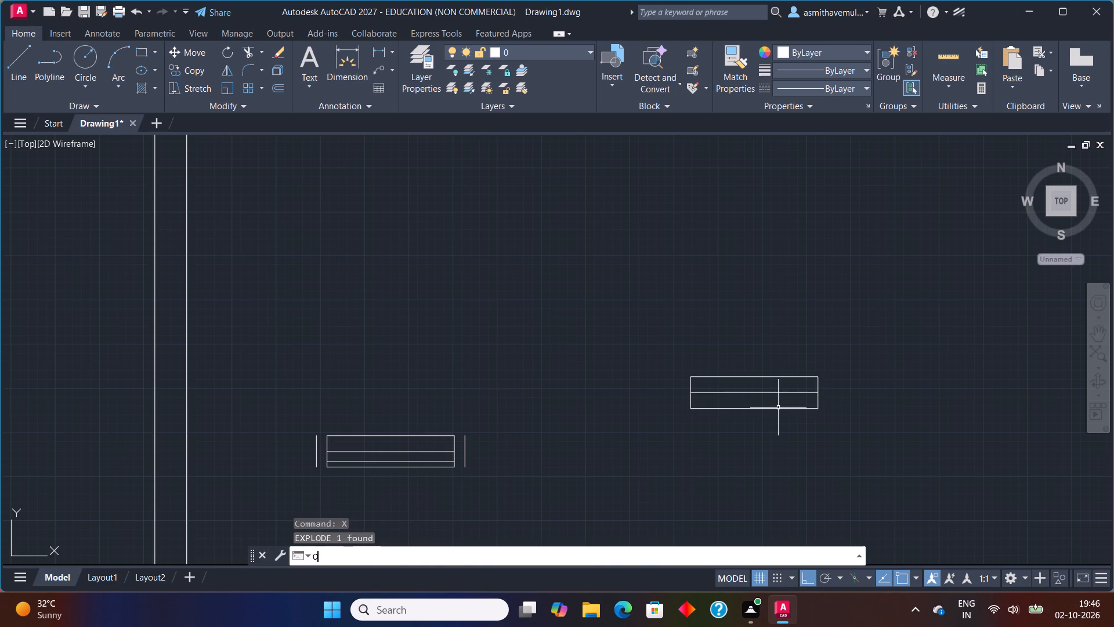
pyautogui.press('Return')
pyautogui.press('3')
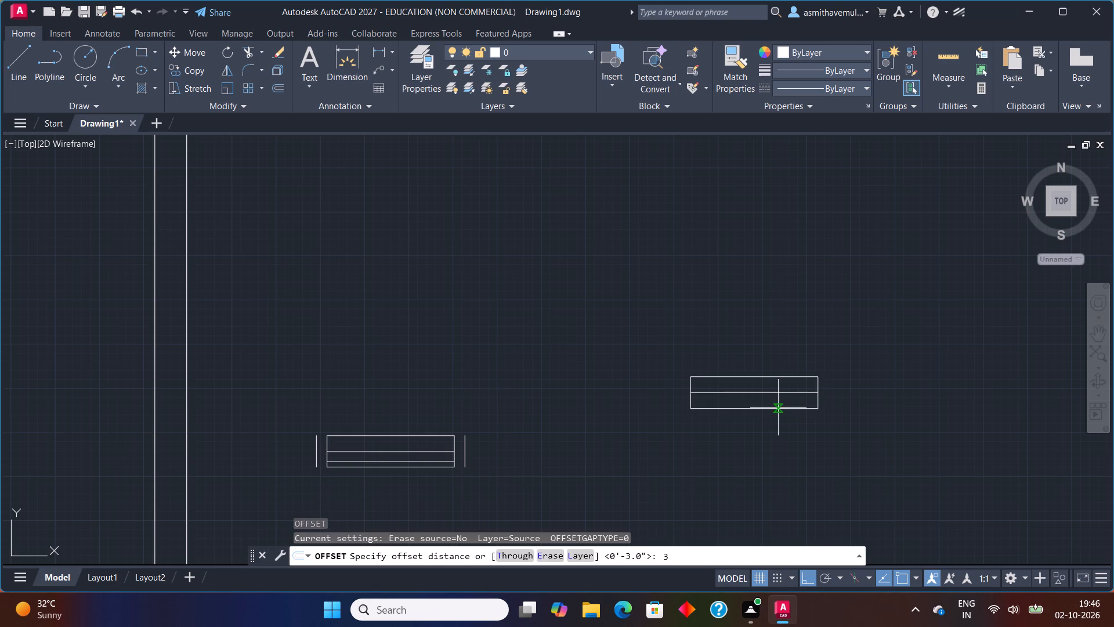
pyautogui.hotkey('shift', '"')
pyautogui.press('Return')
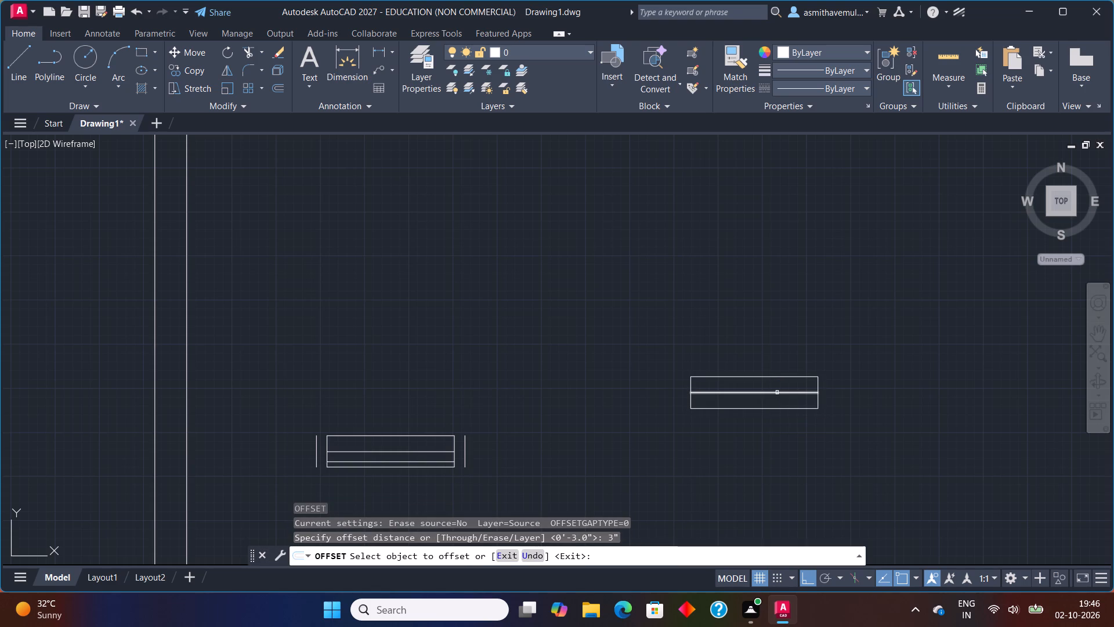
pyautogui.click(777, 392)
pyautogui.click(774, 381)
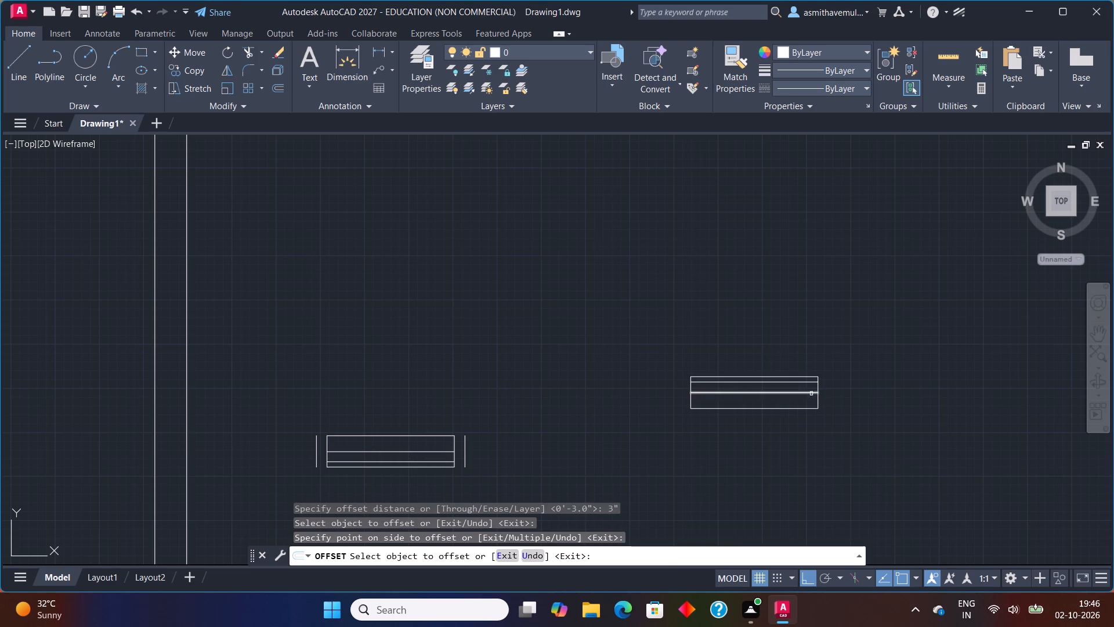
pyautogui.click(819, 387)
pyautogui.click(851, 385)
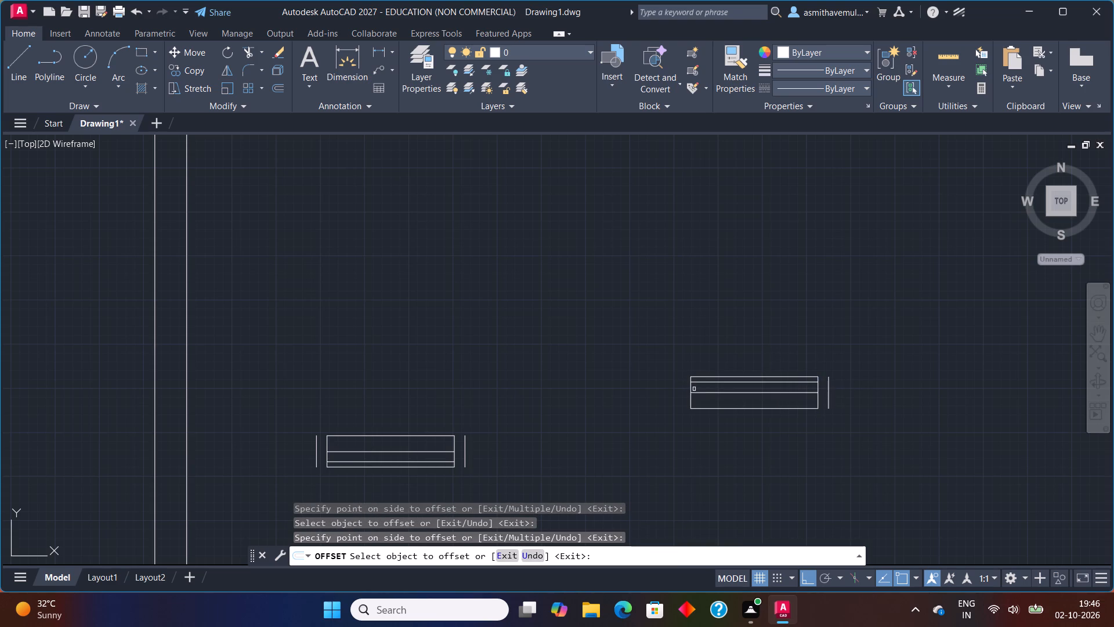
pyautogui.click(690, 390)
pyautogui.click(614, 390)
pyautogui.press('Escape')
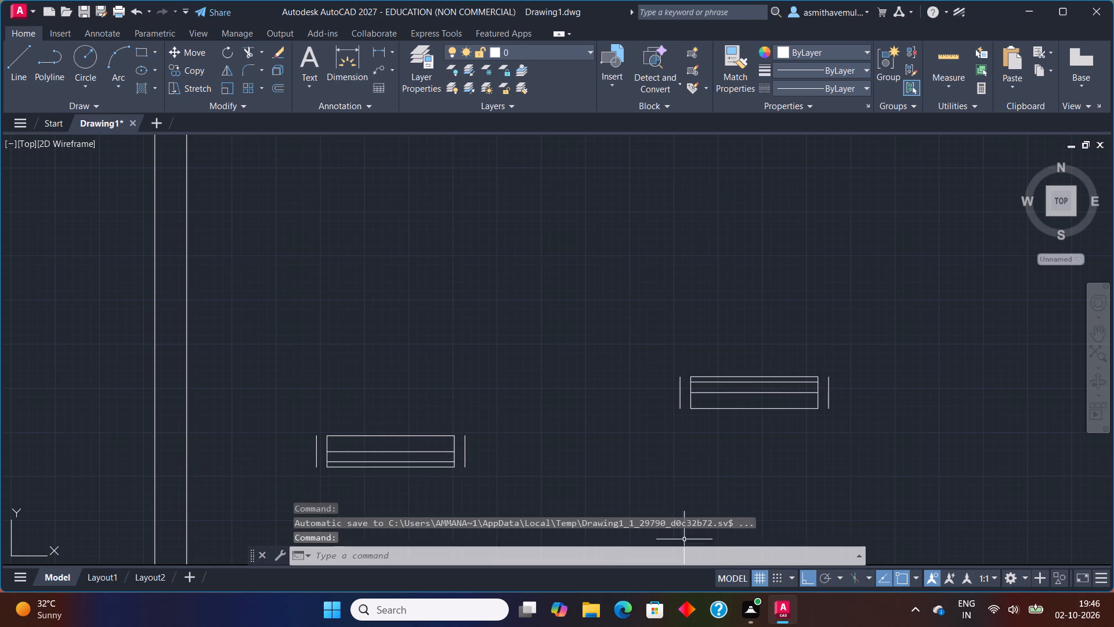
# Copy the first window symbol, the one nearest the floor plan, four times straight above it and once directly east of it.
pyautogui.moveTo(486, 453); pyautogui.dragTo(398, 426)
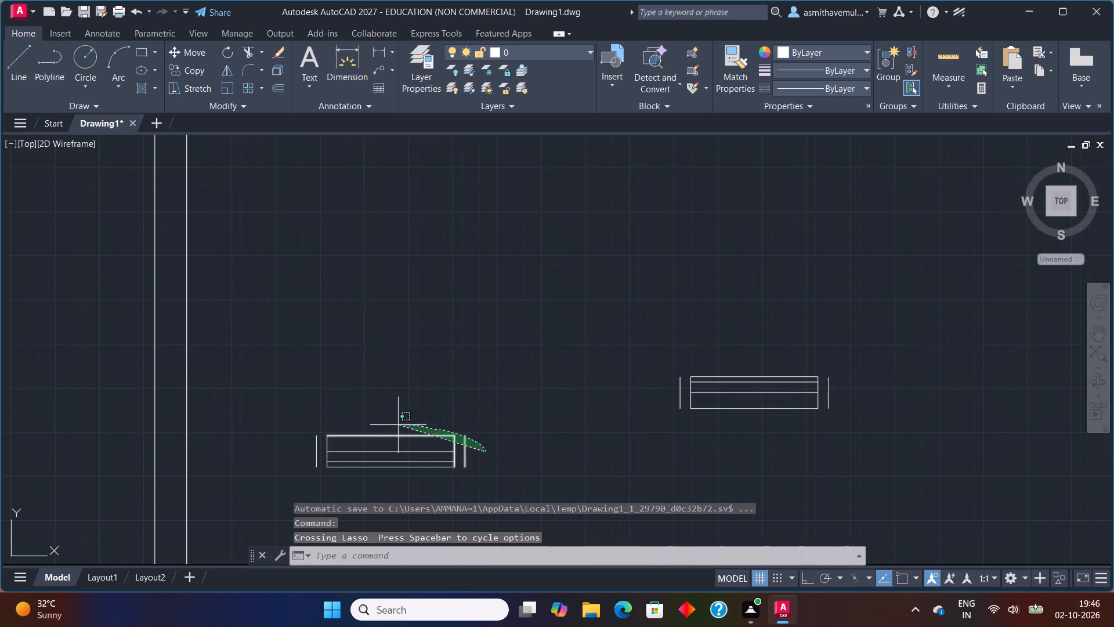
pyautogui.moveTo(398, 426); pyautogui.dragTo(367, 478)
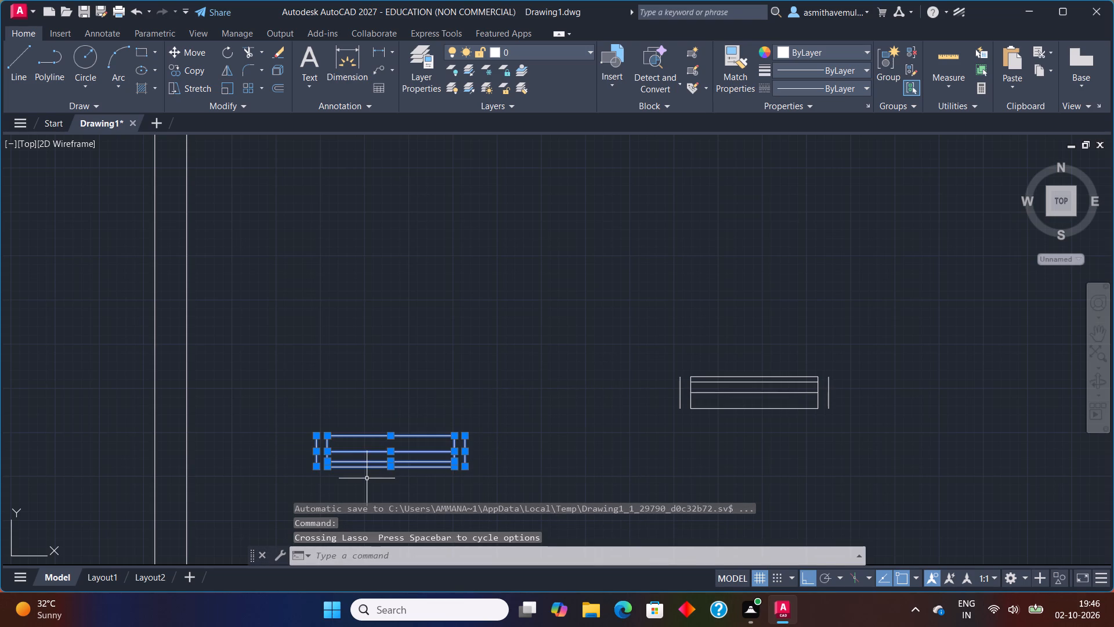
pyautogui.write('COPY')
pyautogui.press('Return')
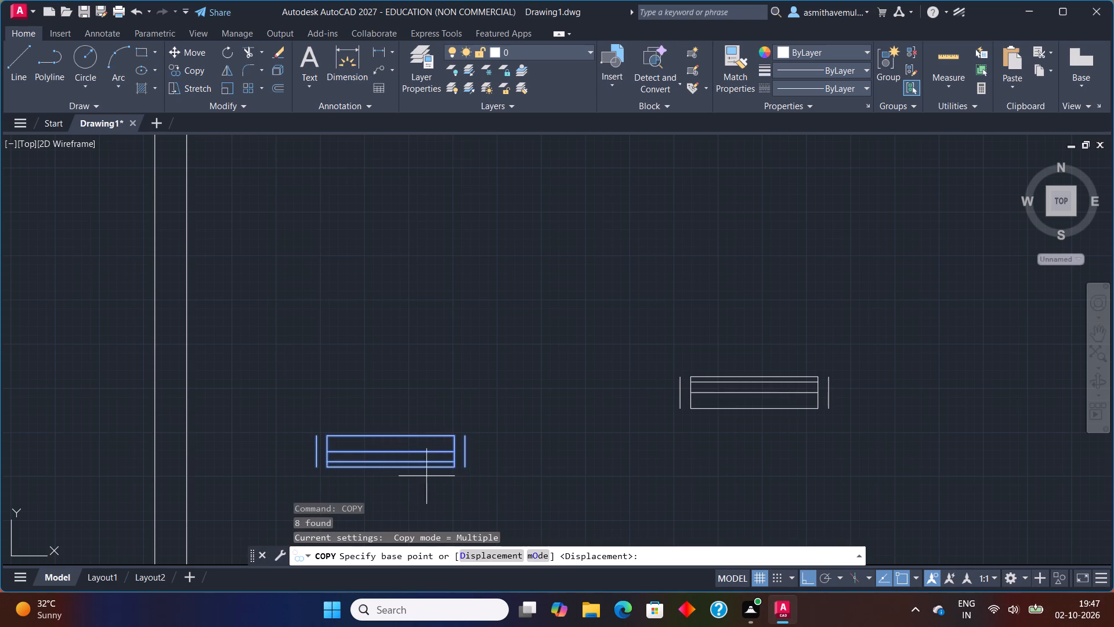
pyautogui.click(465, 470)
pyautogui.click(478, 355)
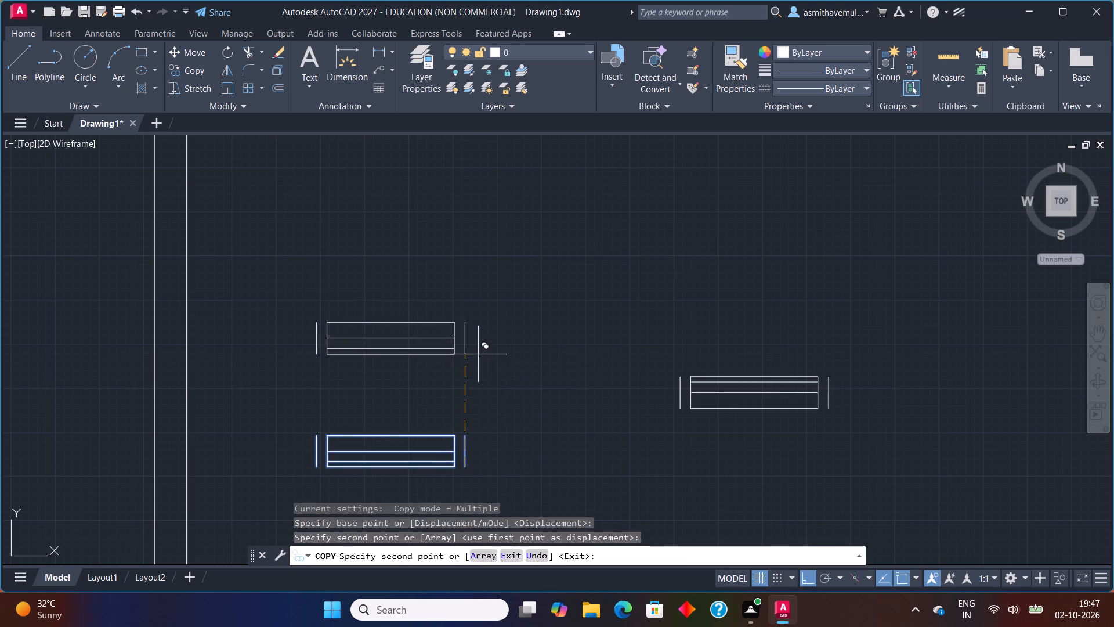
pyautogui.click(600, 250)
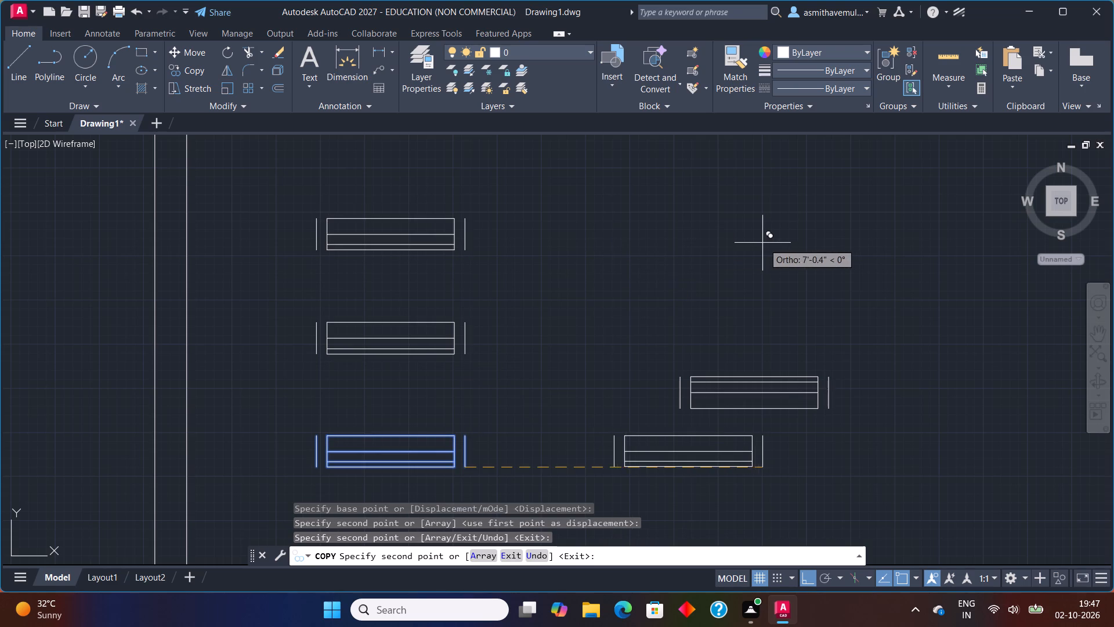
pyautogui.click(675, 245)
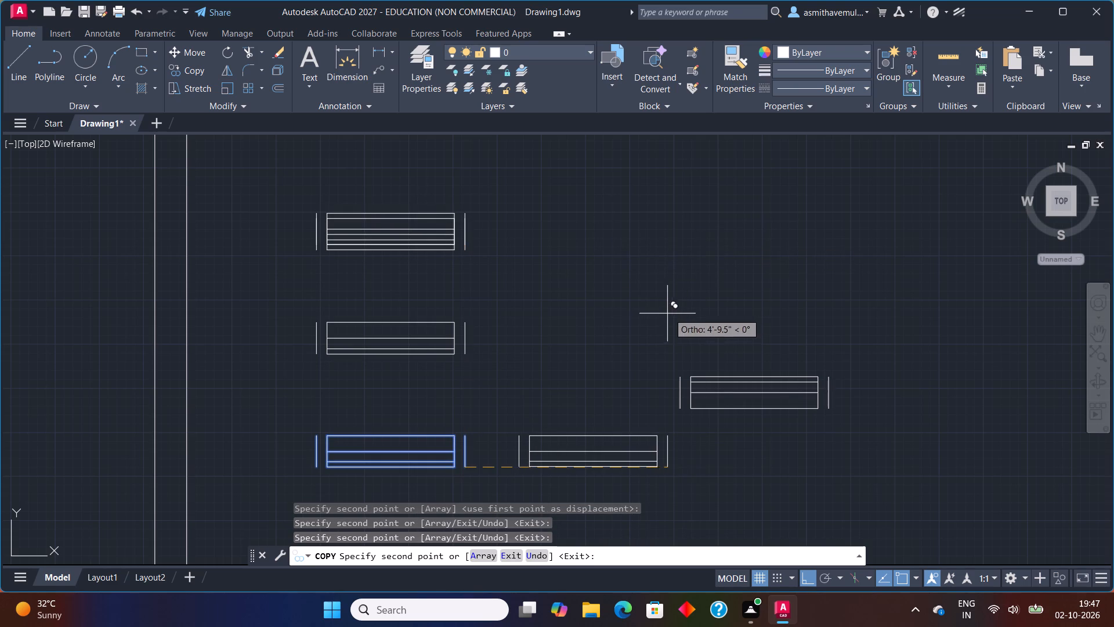
pyautogui.click(664, 319)
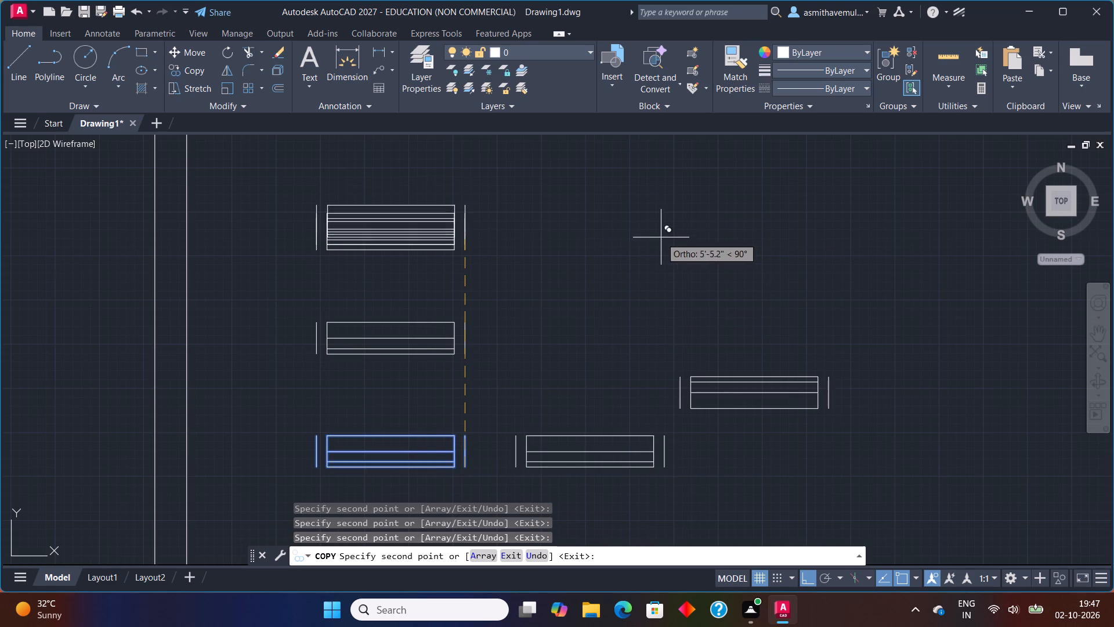
pyautogui.click(694, 185)
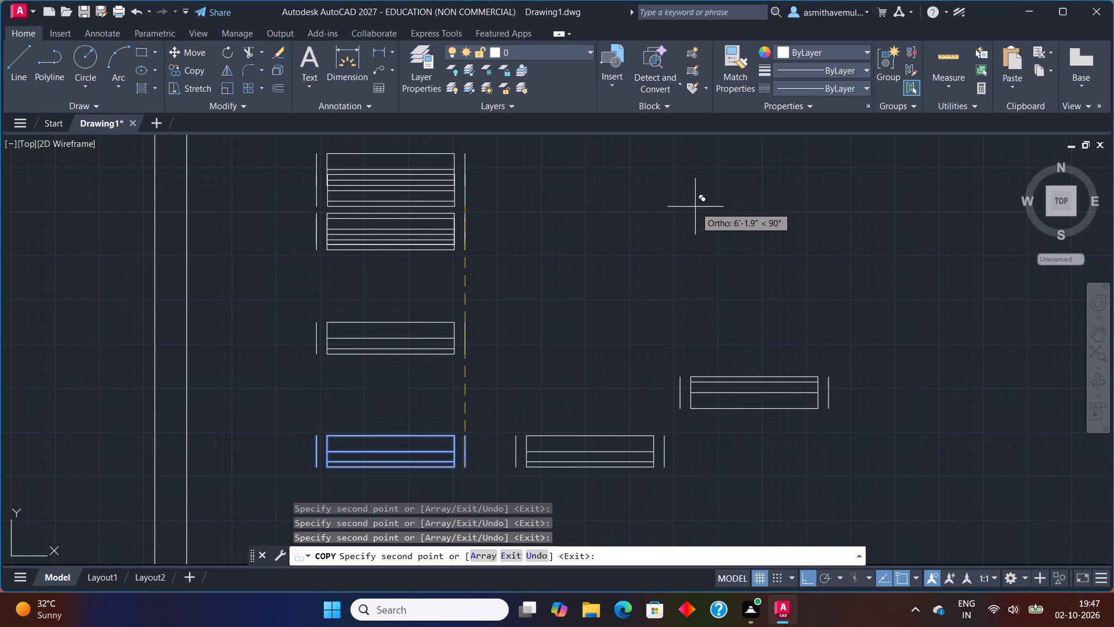
pyautogui.press('Escape')
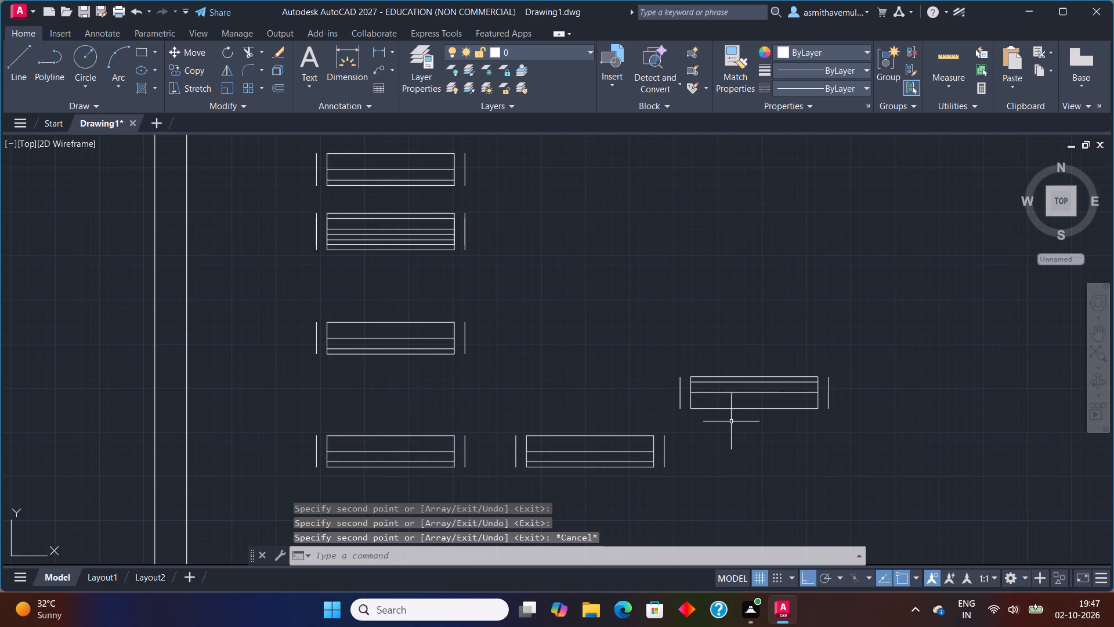
# With Ortho off, copy the second window symbol four times: twice straight above it, once to its northwest and once to its northeast.
pyautogui.moveTo(882, 423); pyautogui.dragTo(635, 389)
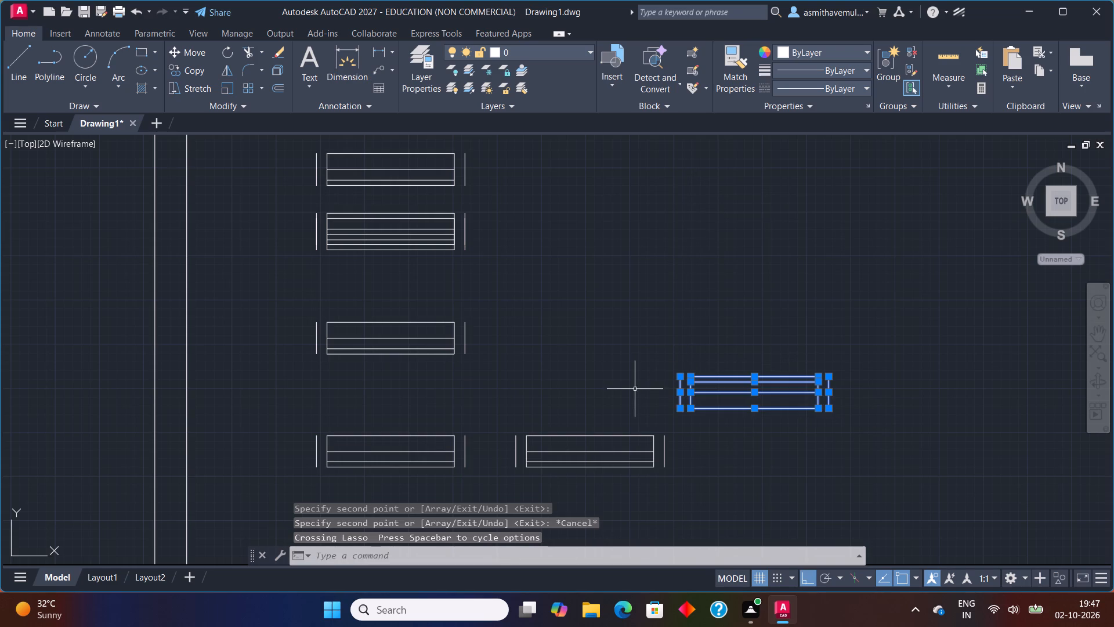
pyautogui.write('COPY')
pyautogui.press('Return')
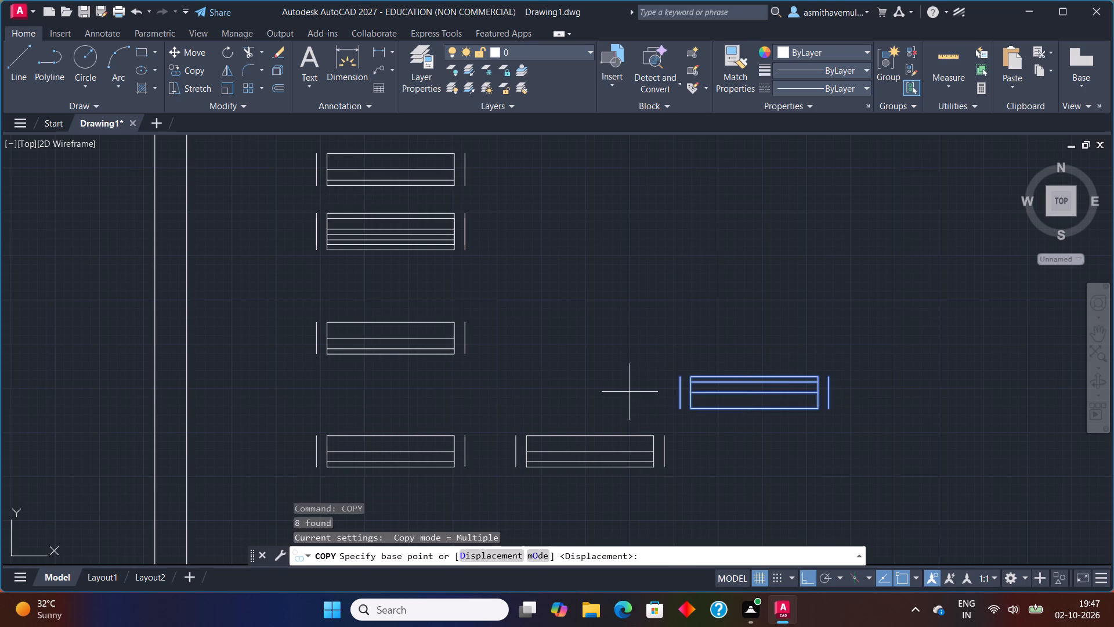
pyautogui.press('F8')
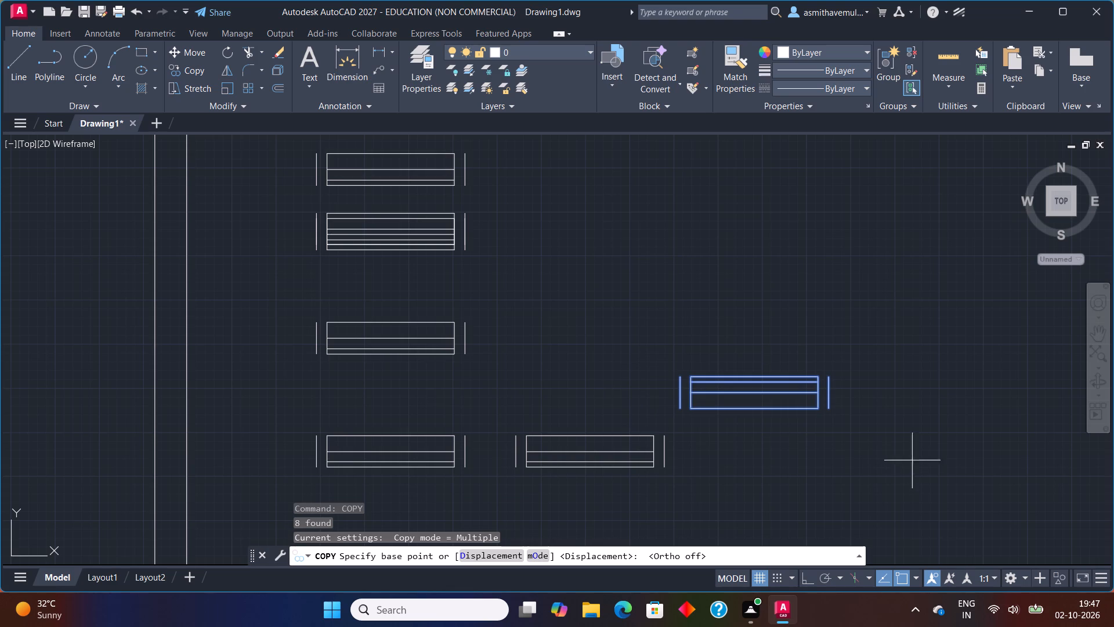
pyautogui.click(831, 406)
pyautogui.click(831, 303)
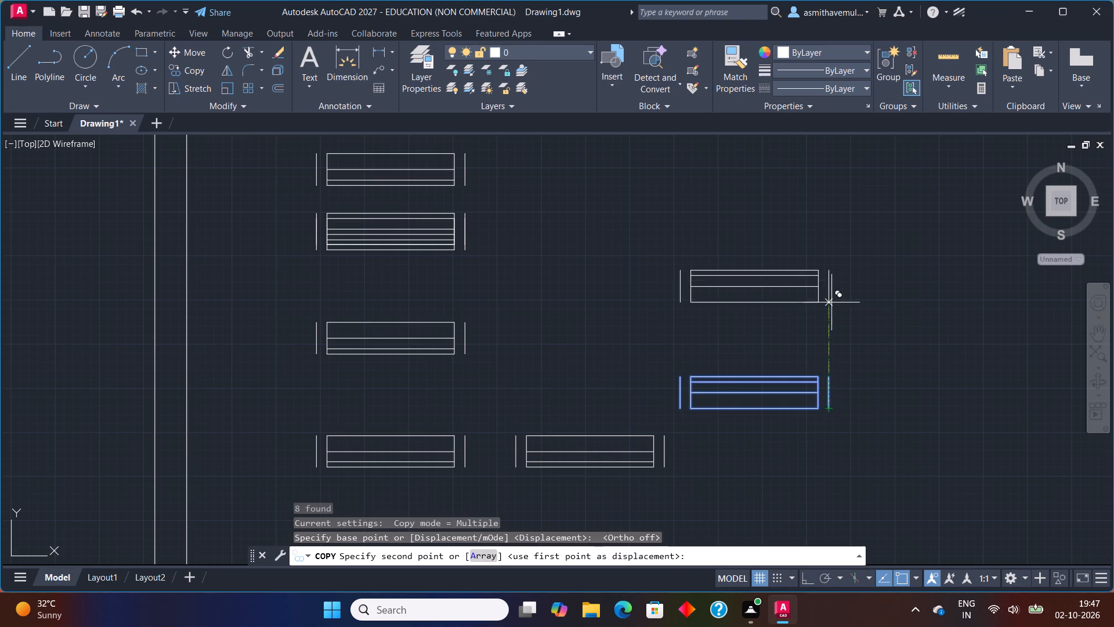
pyautogui.click(831, 229)
pyautogui.click(657, 274)
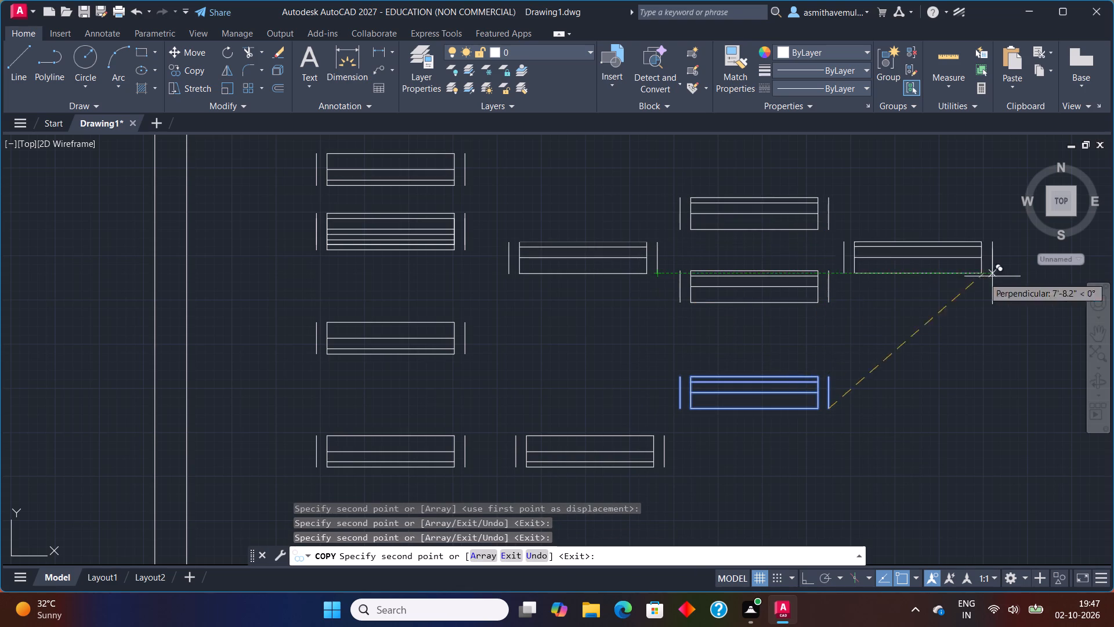
pyautogui.click(1013, 333)
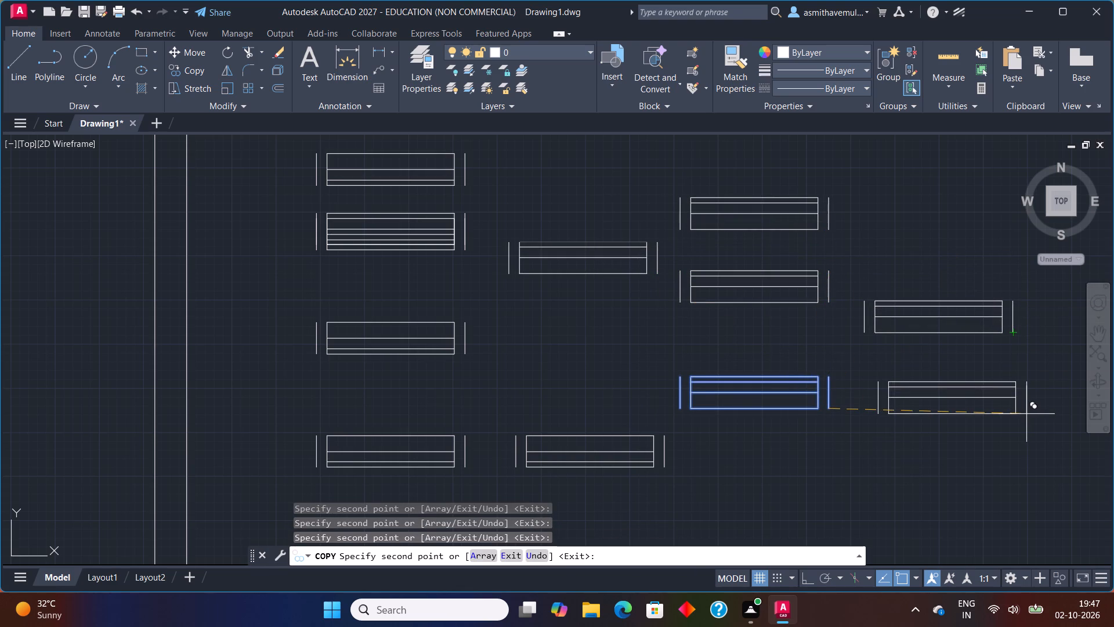
pyautogui.press('Escape')
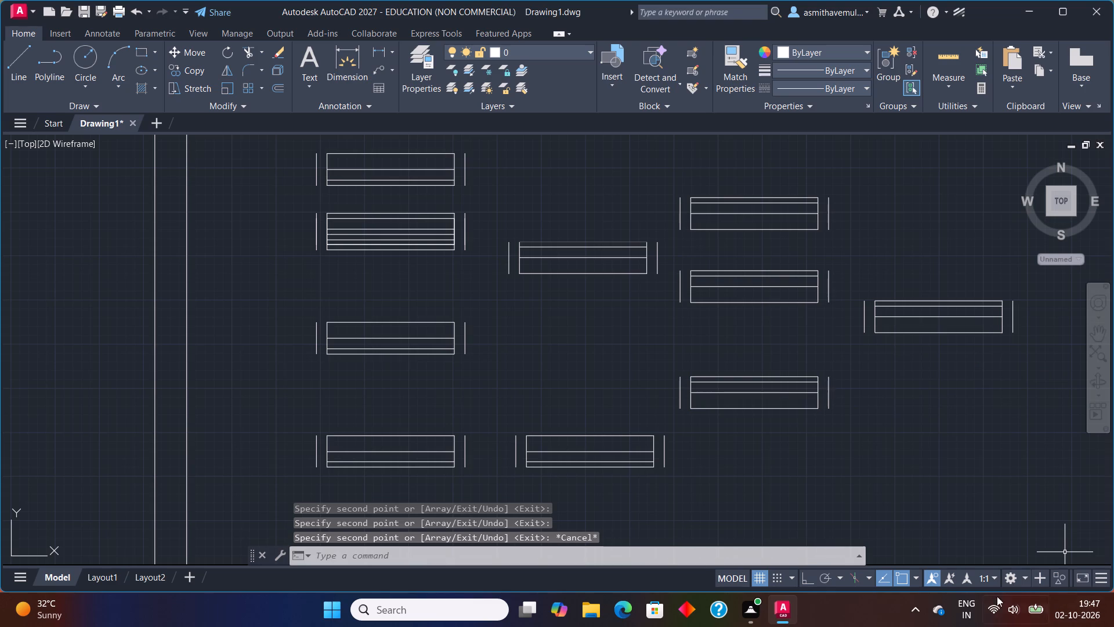
# Lower the computer's screen brightness almost to its minimum in the Windows quick settings.
pyautogui.click(990, 605)
pyautogui.click(914, 482)
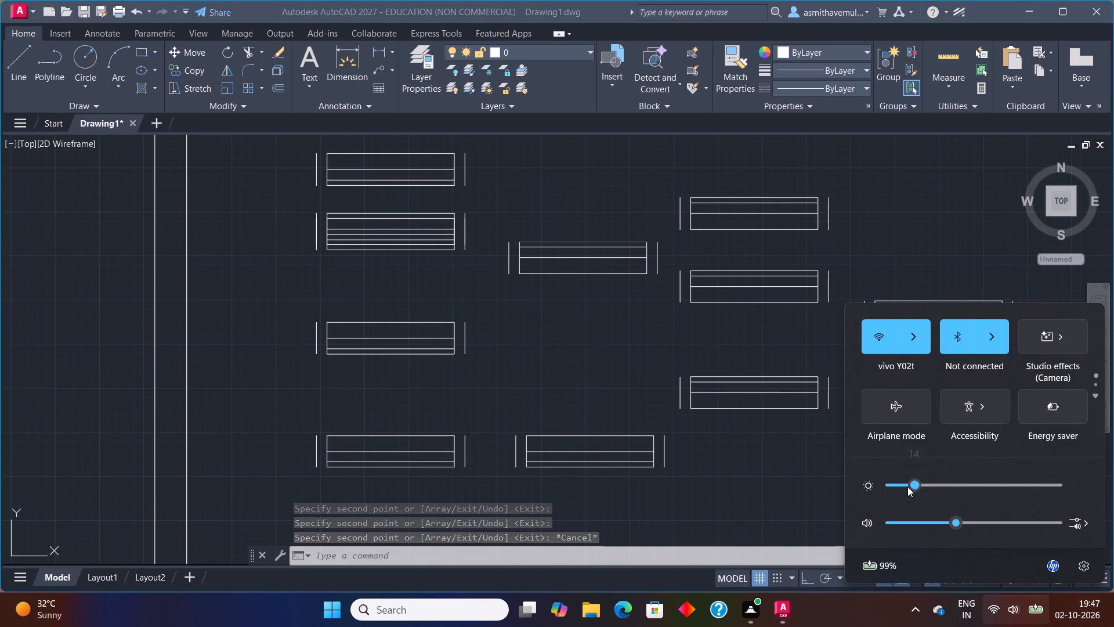
pyautogui.click(892, 480)
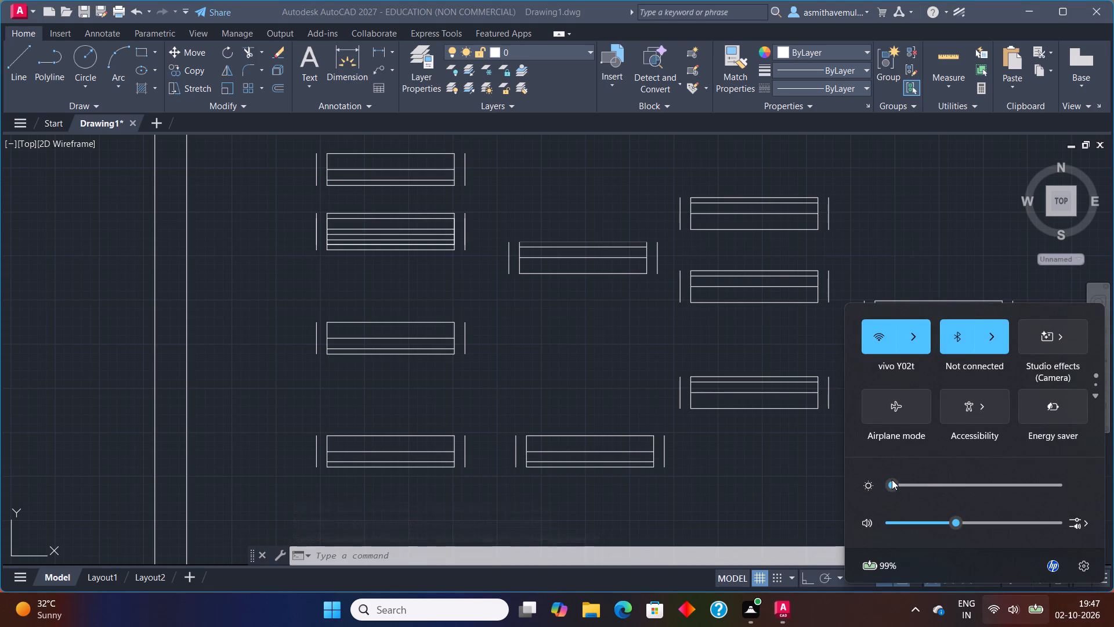
pyautogui.click(797, 464)
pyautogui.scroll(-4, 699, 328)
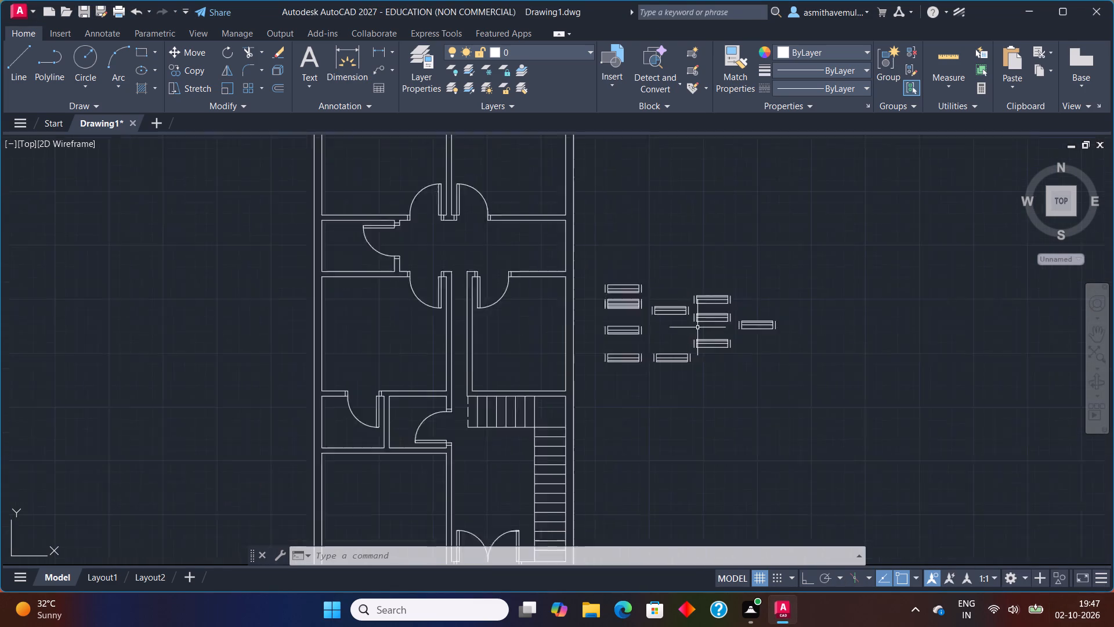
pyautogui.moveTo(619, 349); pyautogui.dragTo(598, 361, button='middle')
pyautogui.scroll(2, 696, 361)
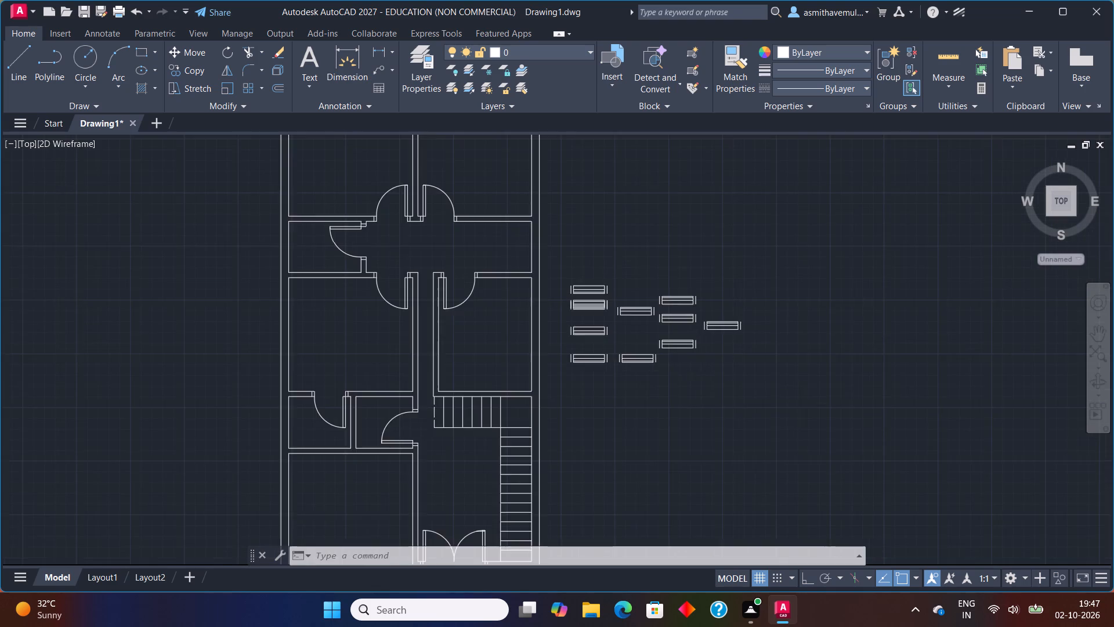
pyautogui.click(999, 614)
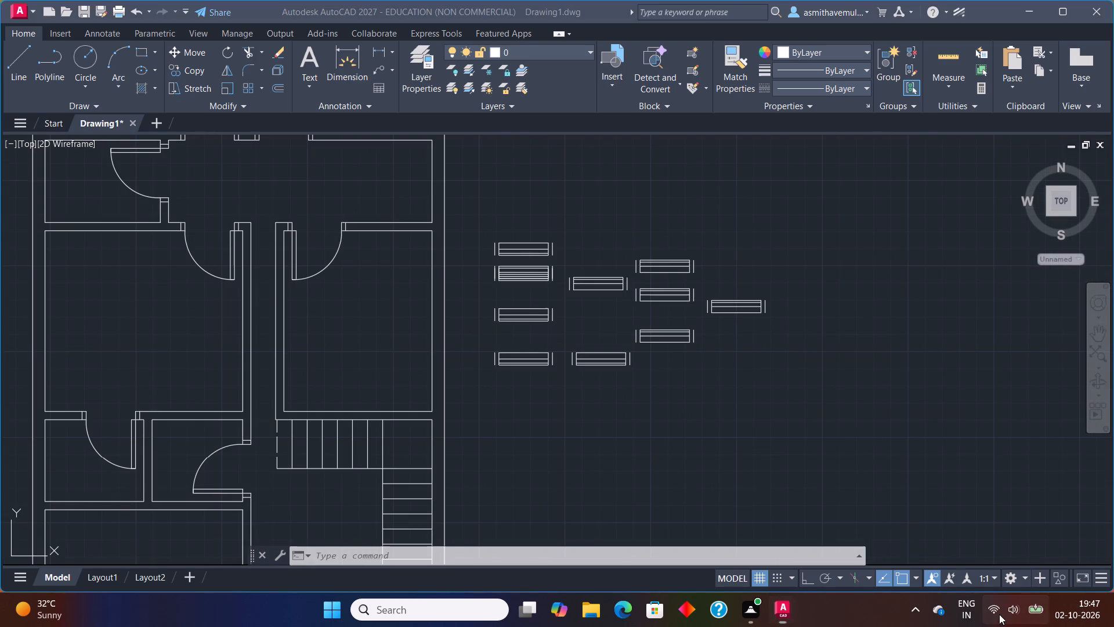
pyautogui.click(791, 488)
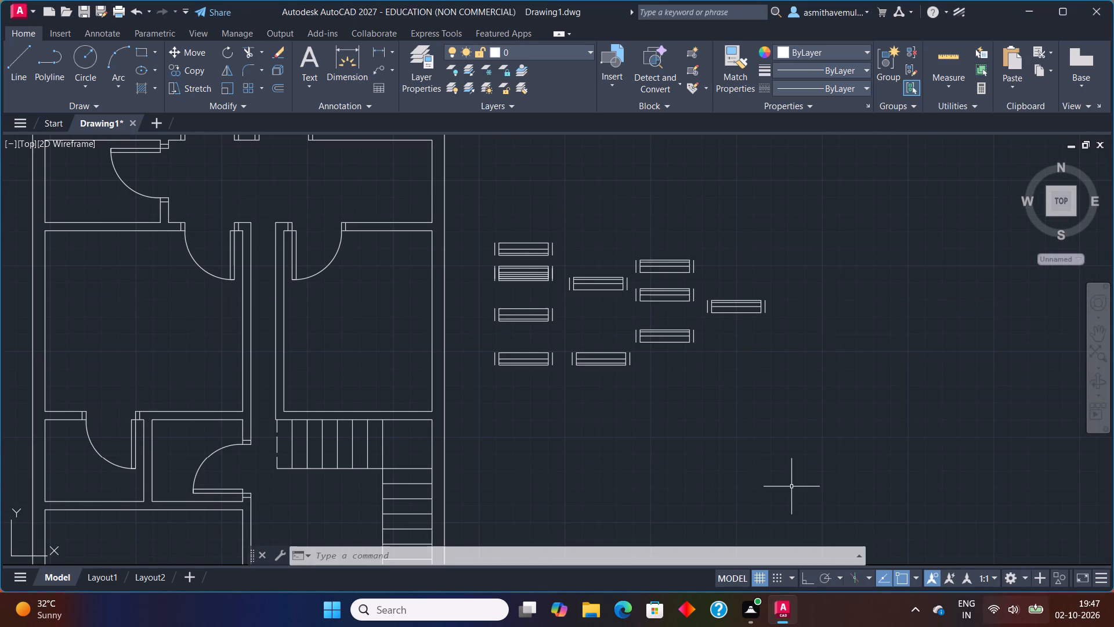
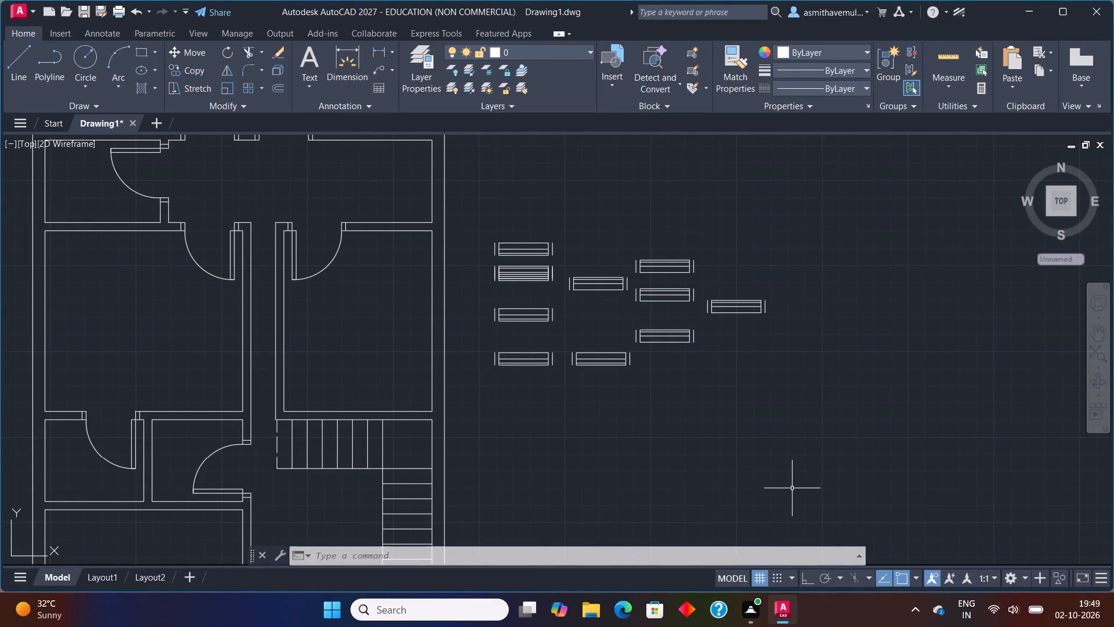
# Move the lowest window symbol in the column nearest the floor plan a short distance straight down, clear of the other copies.
pyautogui.scroll(-1, 558, 324)
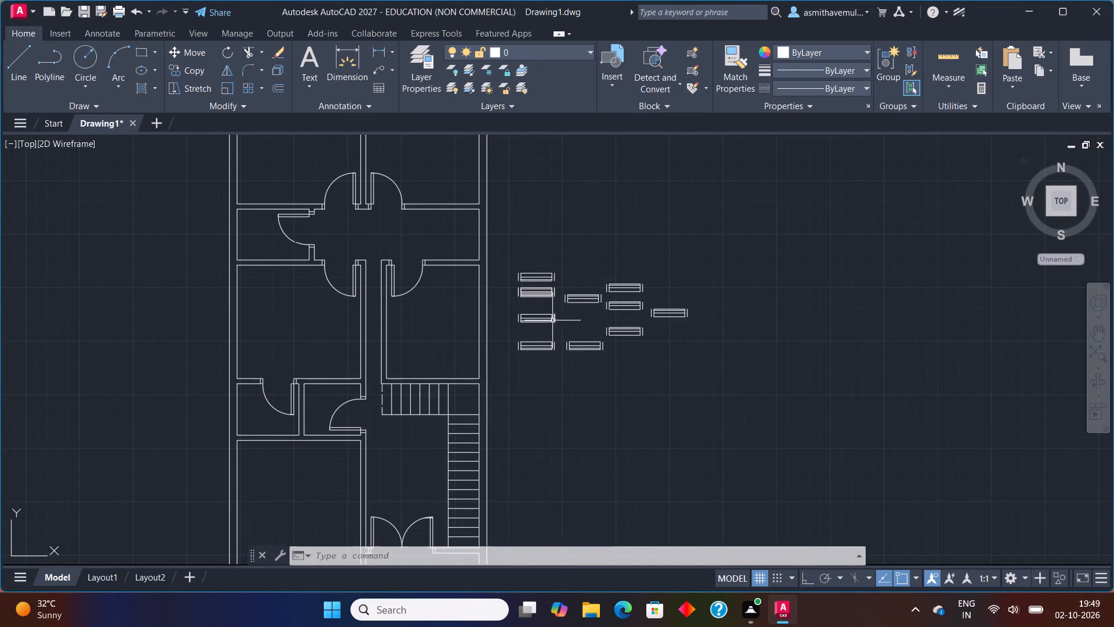
pyautogui.moveTo(551, 318); pyautogui.dragTo(609, 329, button='middle')
pyautogui.scroll(2, 606, 322)
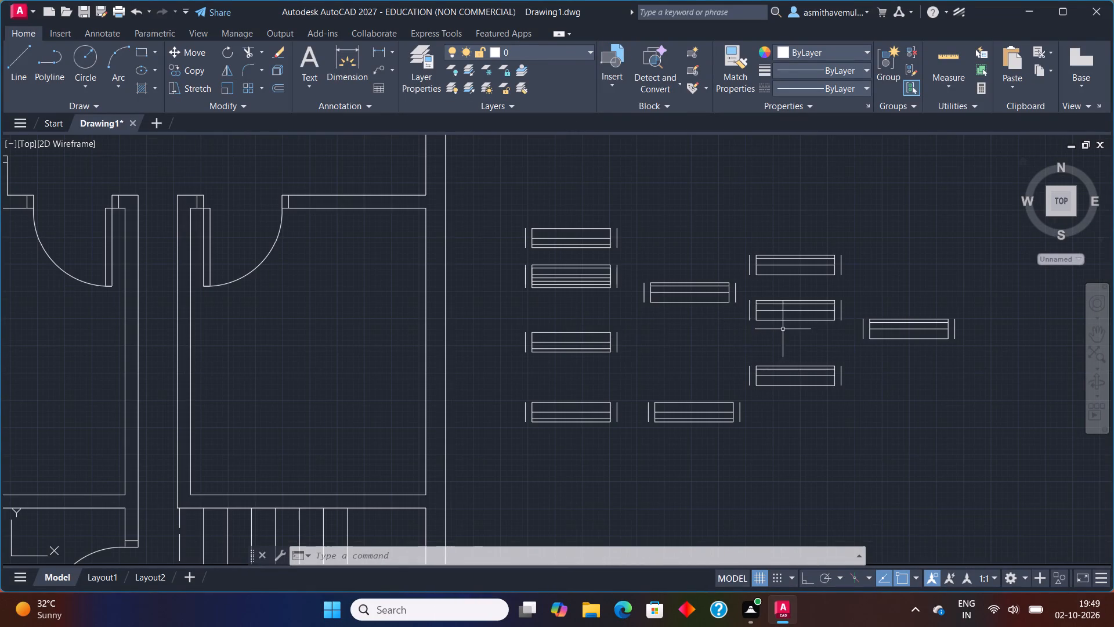
pyautogui.moveTo(628, 398); pyautogui.dragTo(569, 400)
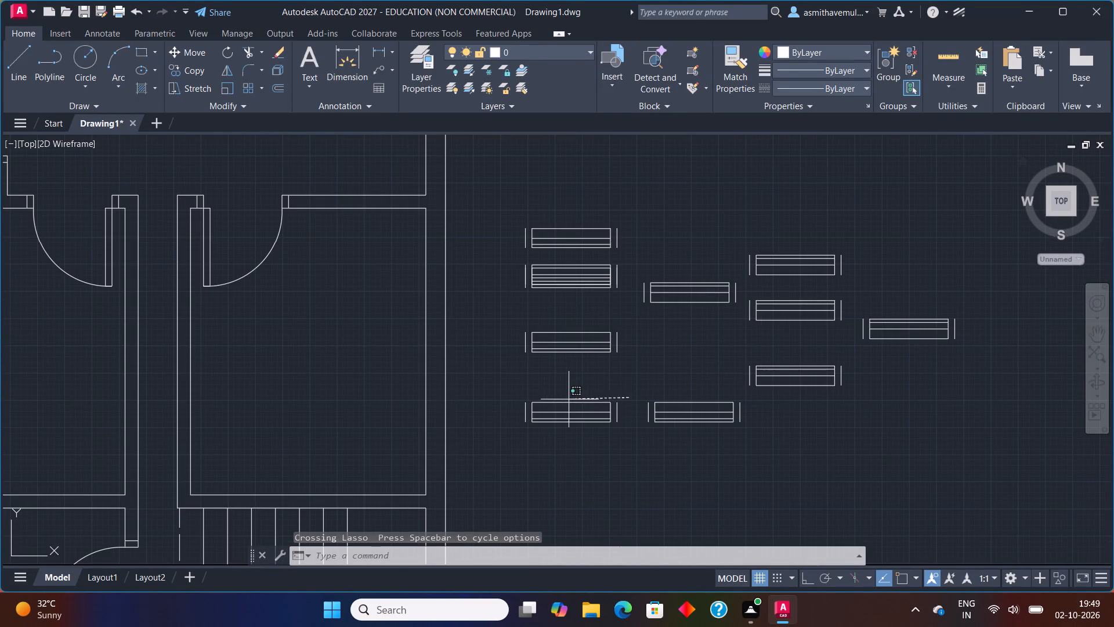
pyautogui.moveTo(569, 400); pyautogui.dragTo(588, 455)
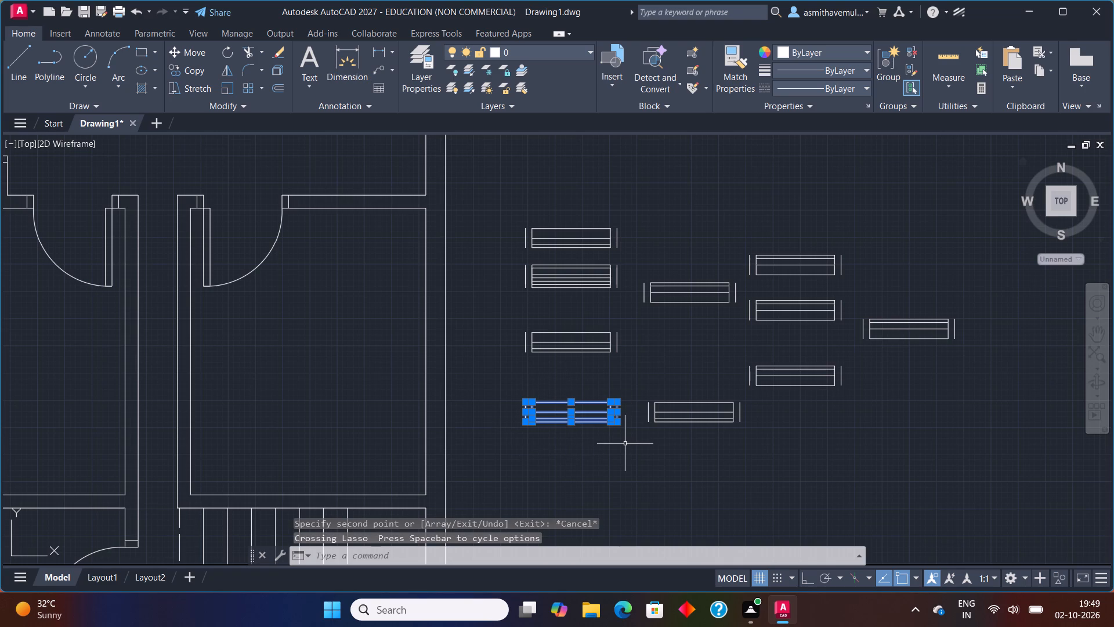
pyautogui.press('m')
pyautogui.press('Return')
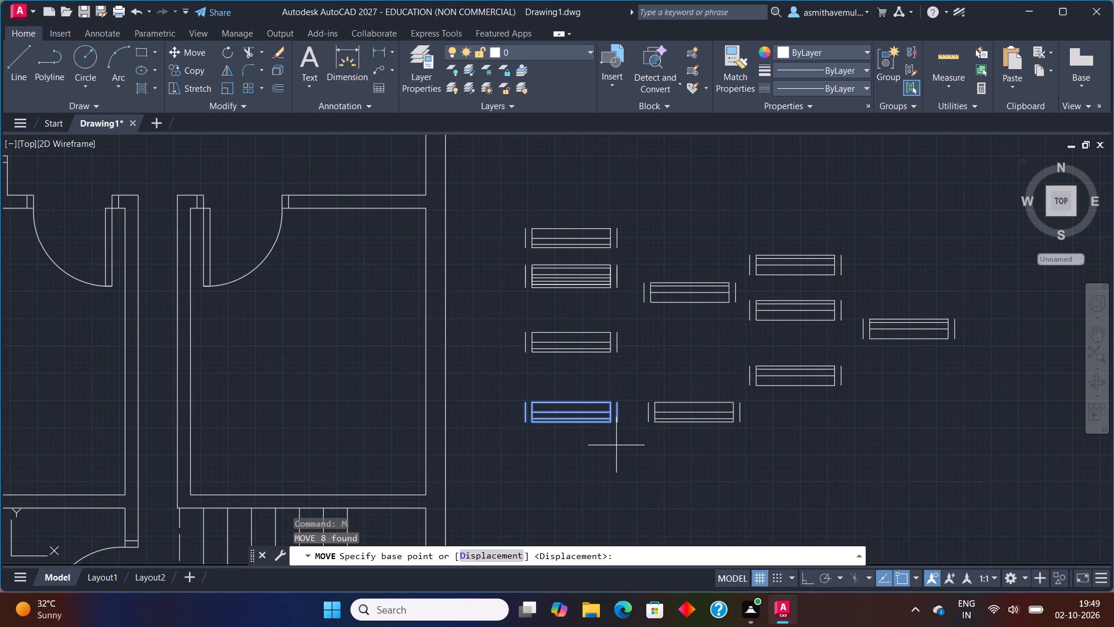
pyautogui.moveTo(632, 386); pyautogui.dragTo(652, 287, button='middle')
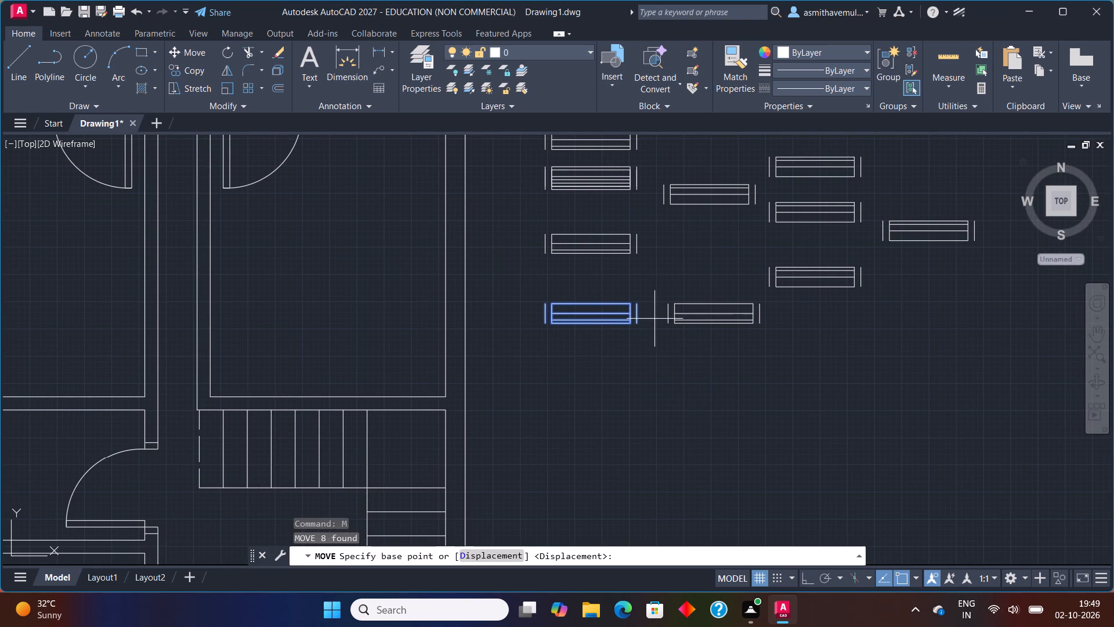
pyautogui.click(641, 322)
pyautogui.click(638, 399)
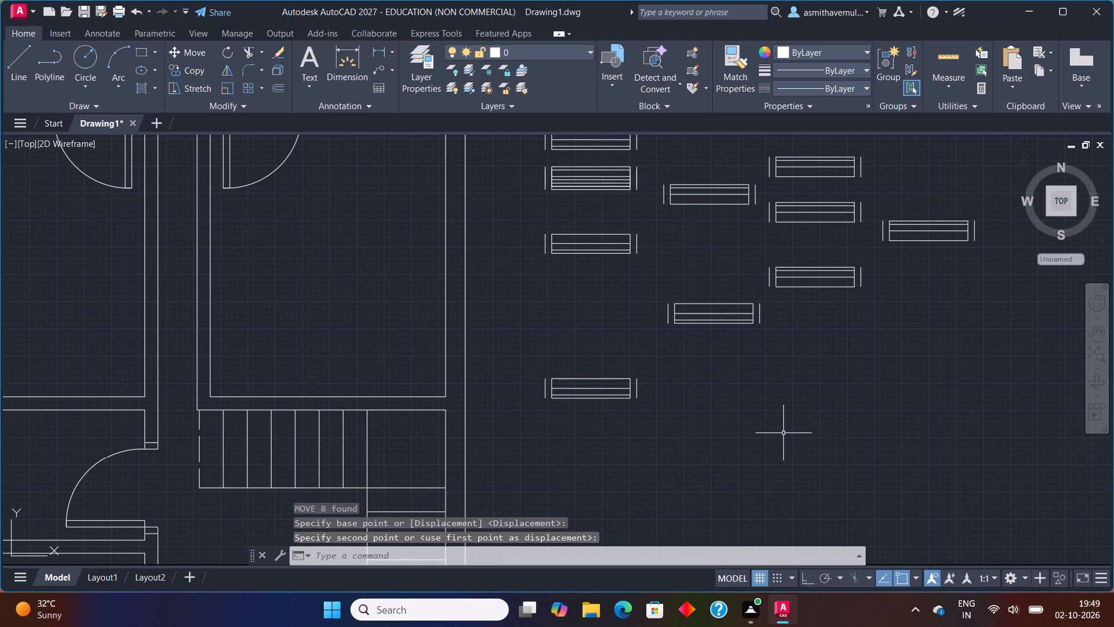
# Rotate the moved window symbol 270° about its lower east corner so that it stands vertical.
pyautogui.moveTo(784, 444); pyautogui.dragTo(500, 449)
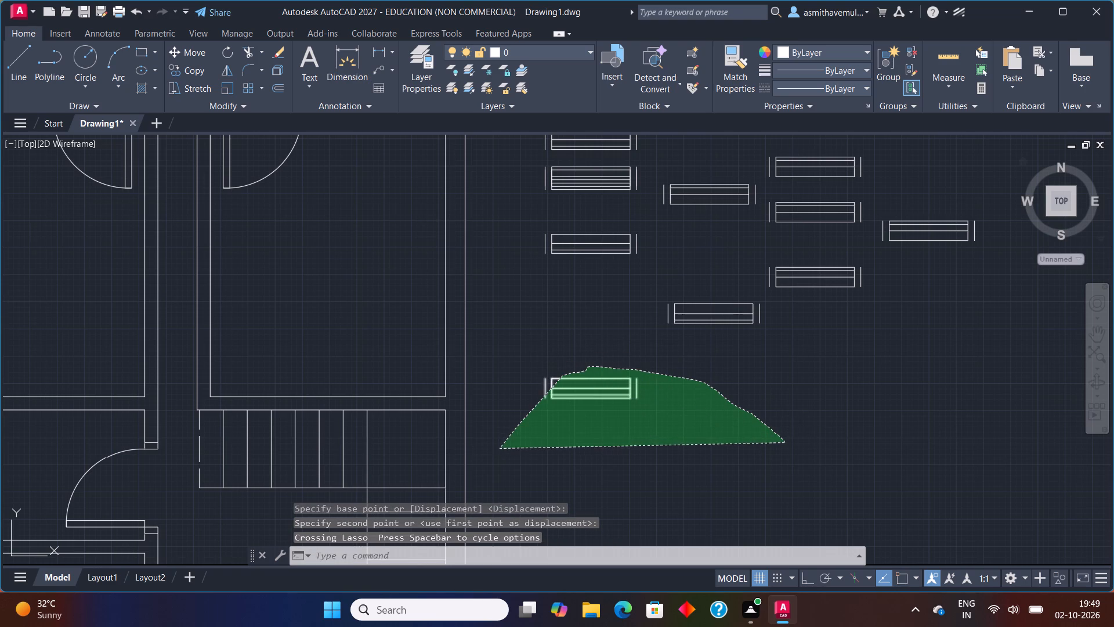
pyautogui.write('RO')
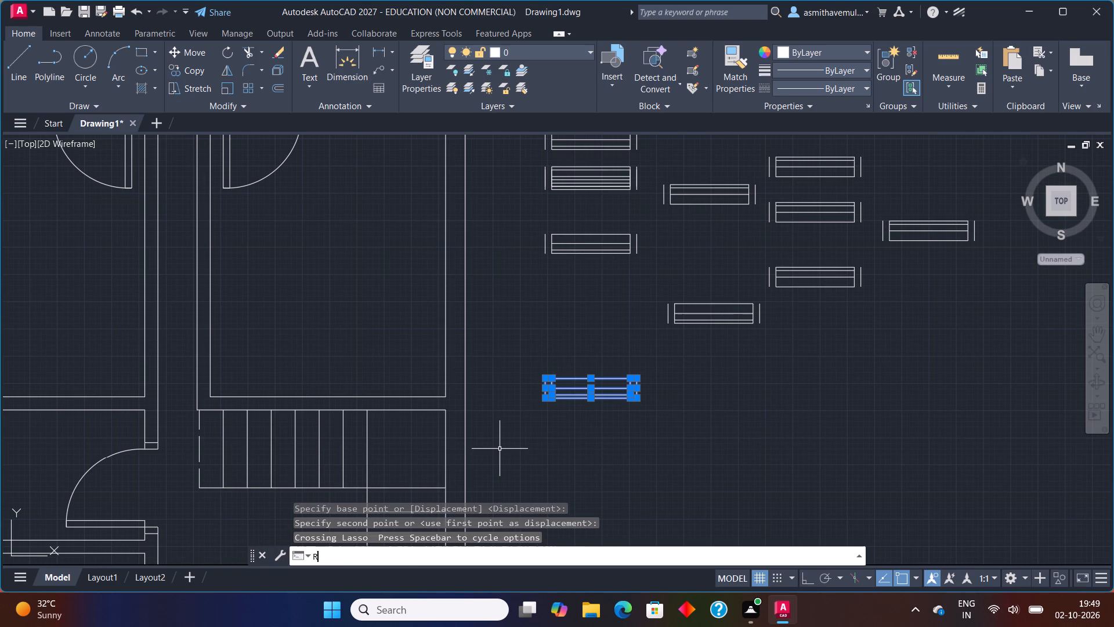
pyautogui.press('Return')
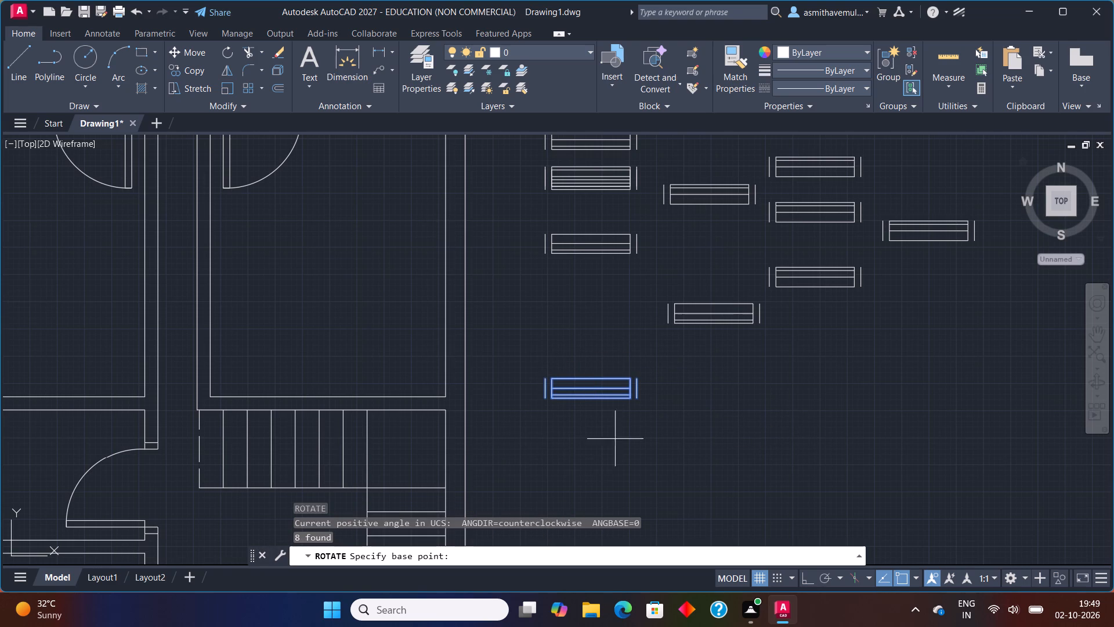
pyautogui.click(636, 399)
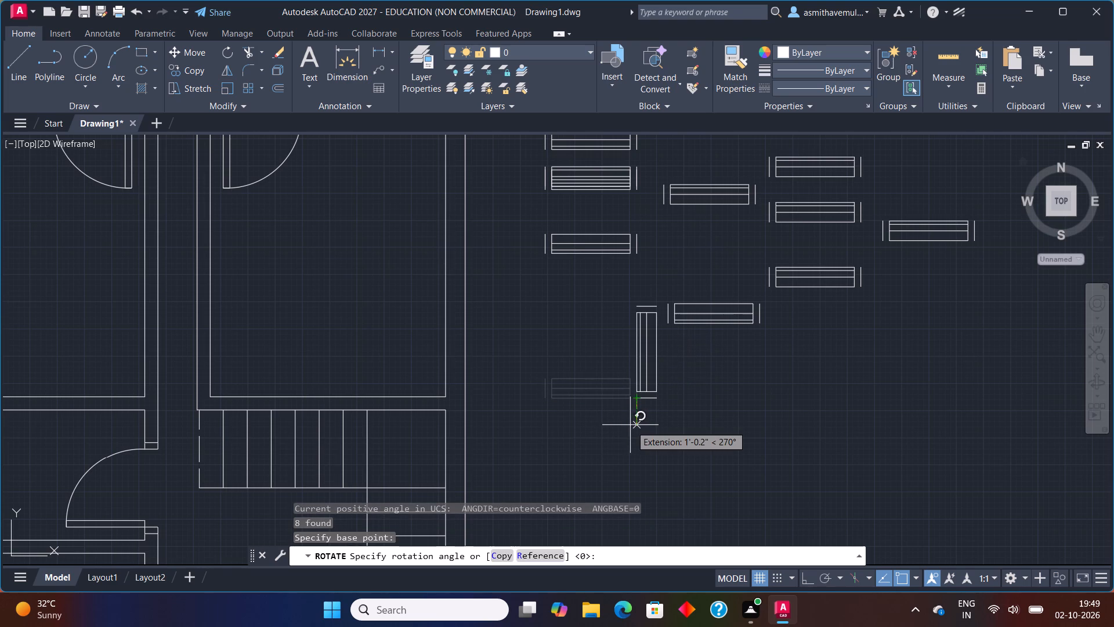
pyautogui.click(631, 426)
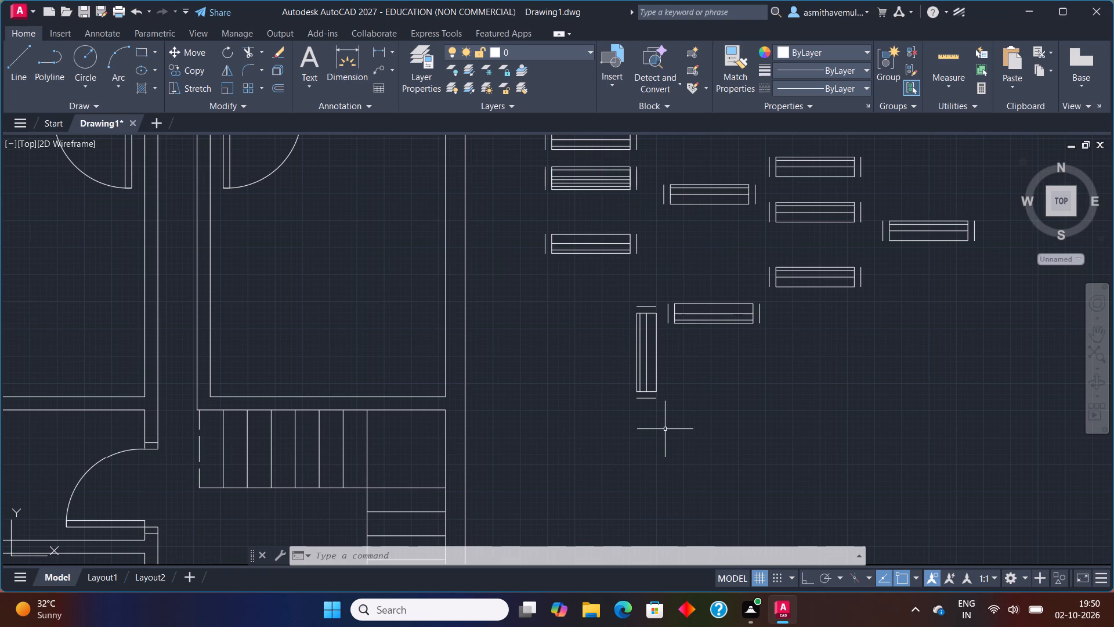
# With Ortho off, copy the vertical window symbol four times into the empty space to its southeast and east.
pyautogui.moveTo(655, 273); pyautogui.dragTo(653, 285)
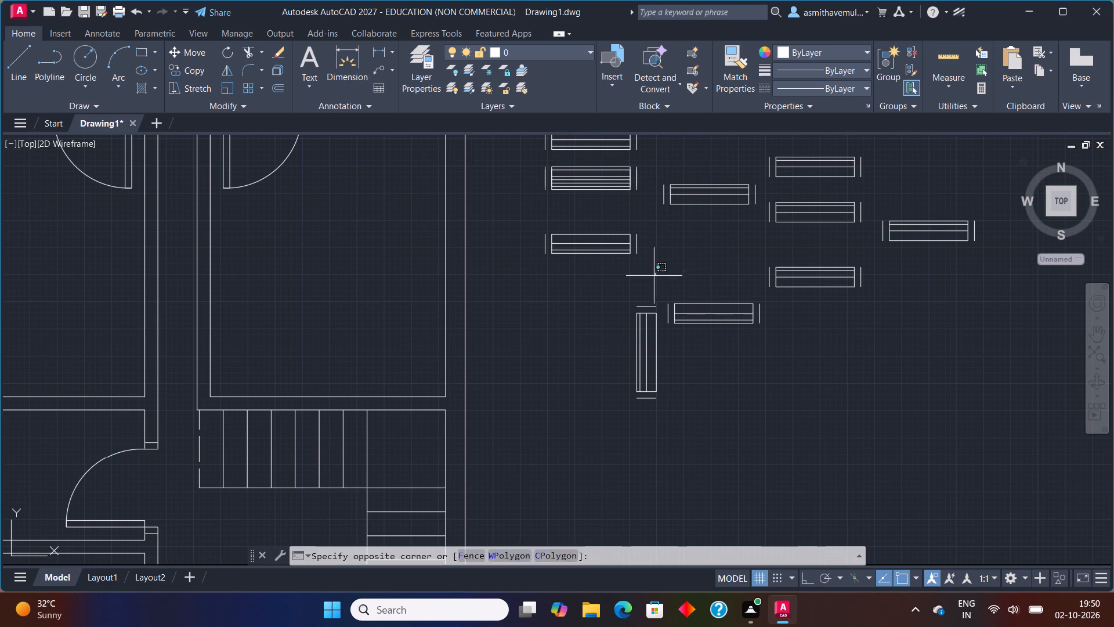
pyautogui.moveTo(653, 285); pyautogui.dragTo(654, 429)
pyautogui.moveTo(679, 362); pyautogui.dragTo(601, 358)
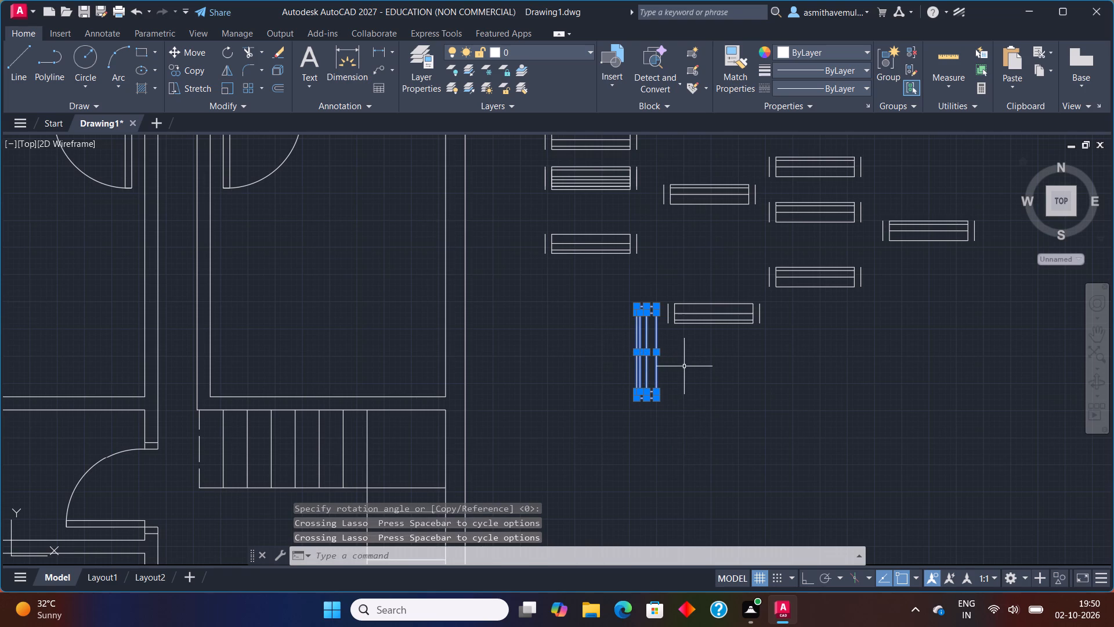
pyautogui.write('COPY')
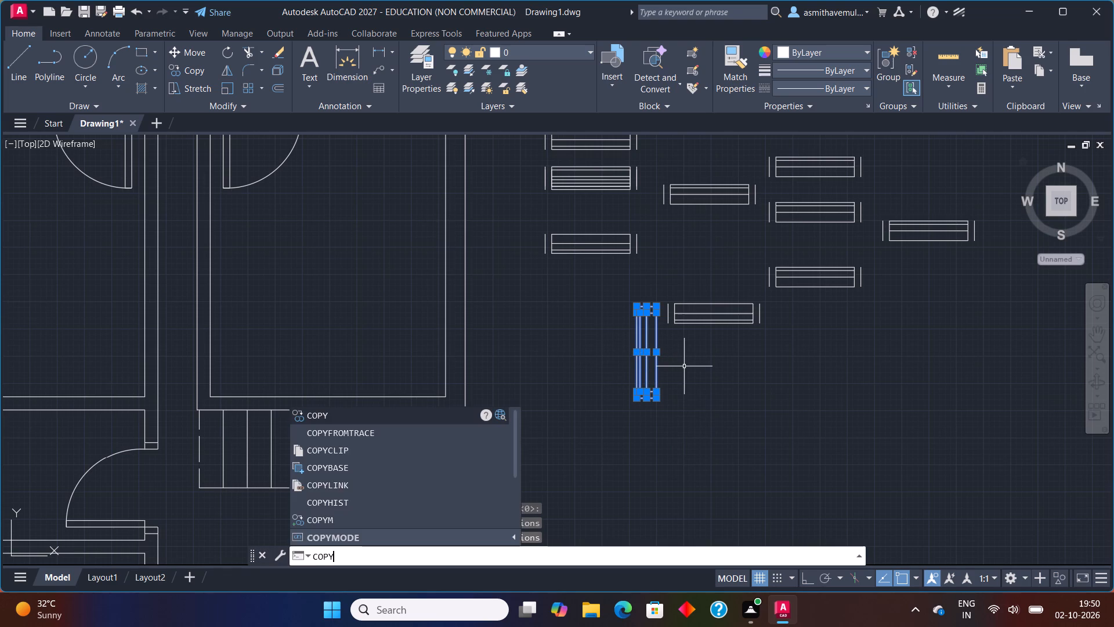
pyautogui.press('Return')
pyautogui.press('F8')
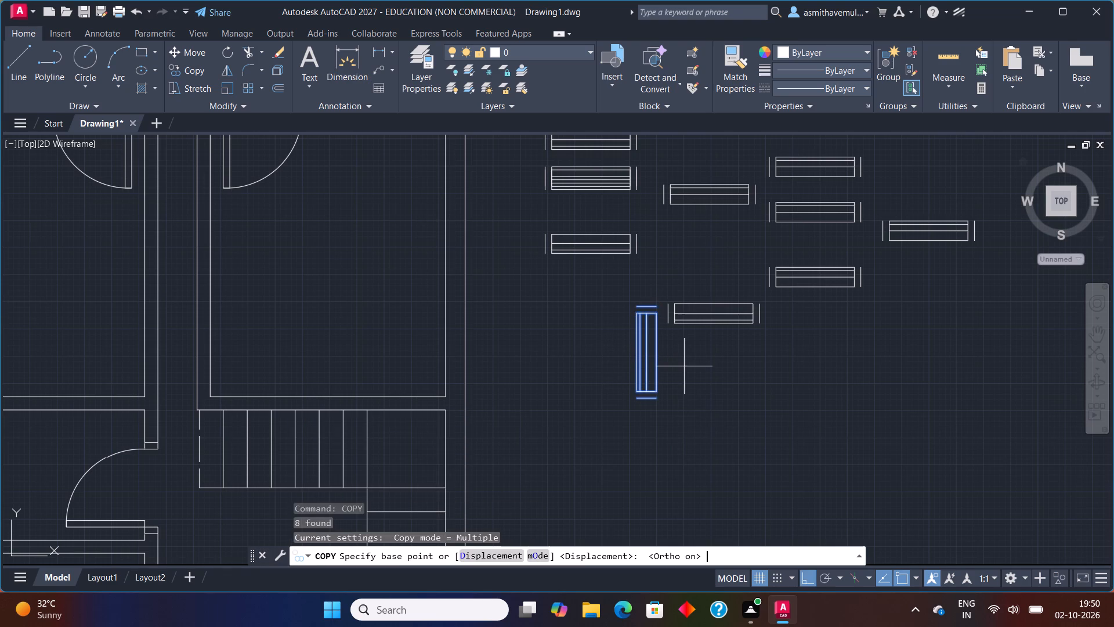
pyautogui.click(634, 397)
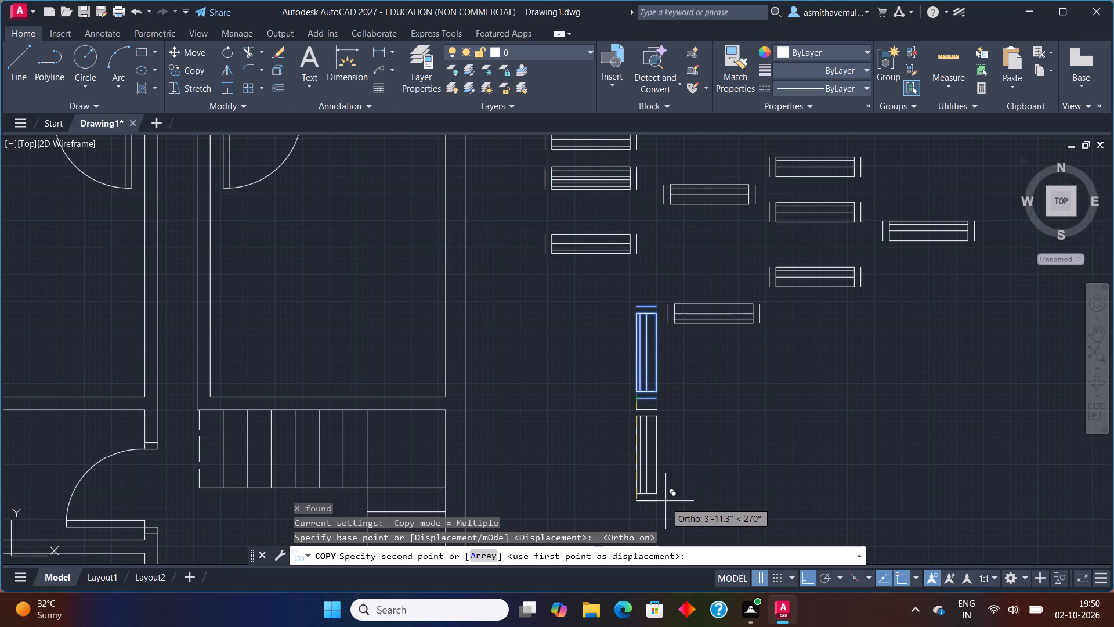
pyautogui.press('F8')
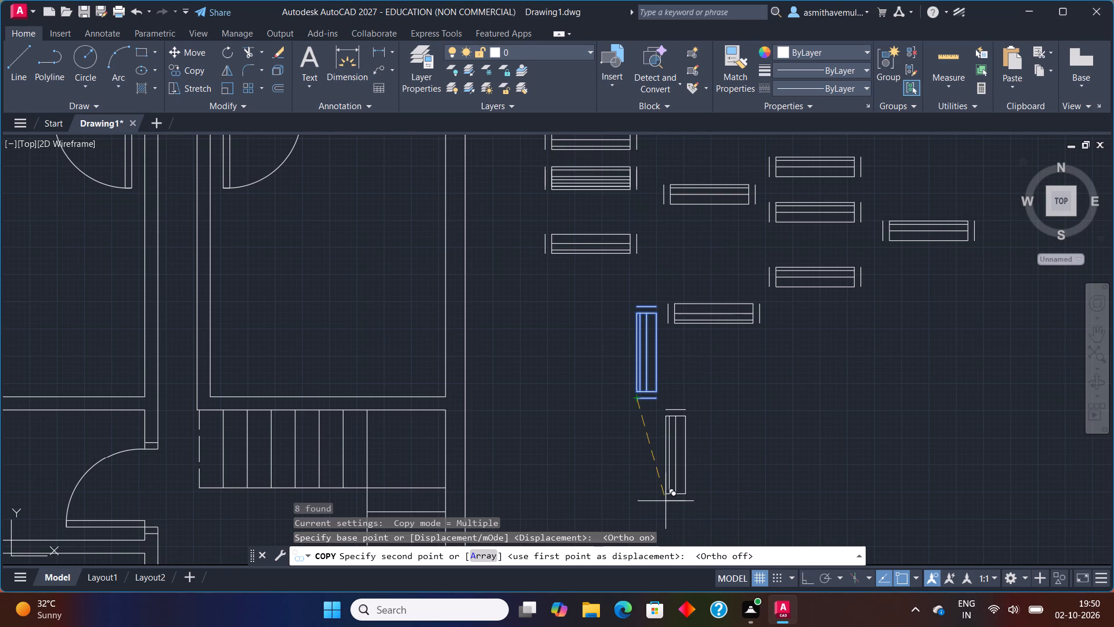
pyautogui.click(673, 494)
pyautogui.click(800, 493)
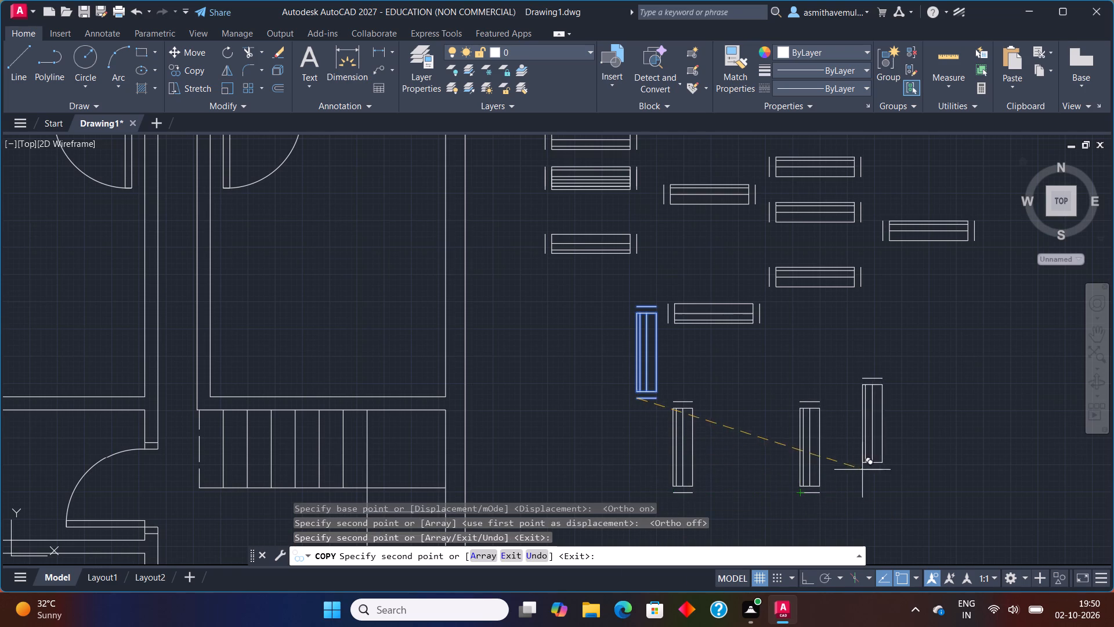
pyautogui.click(882, 471)
pyautogui.click(995, 391)
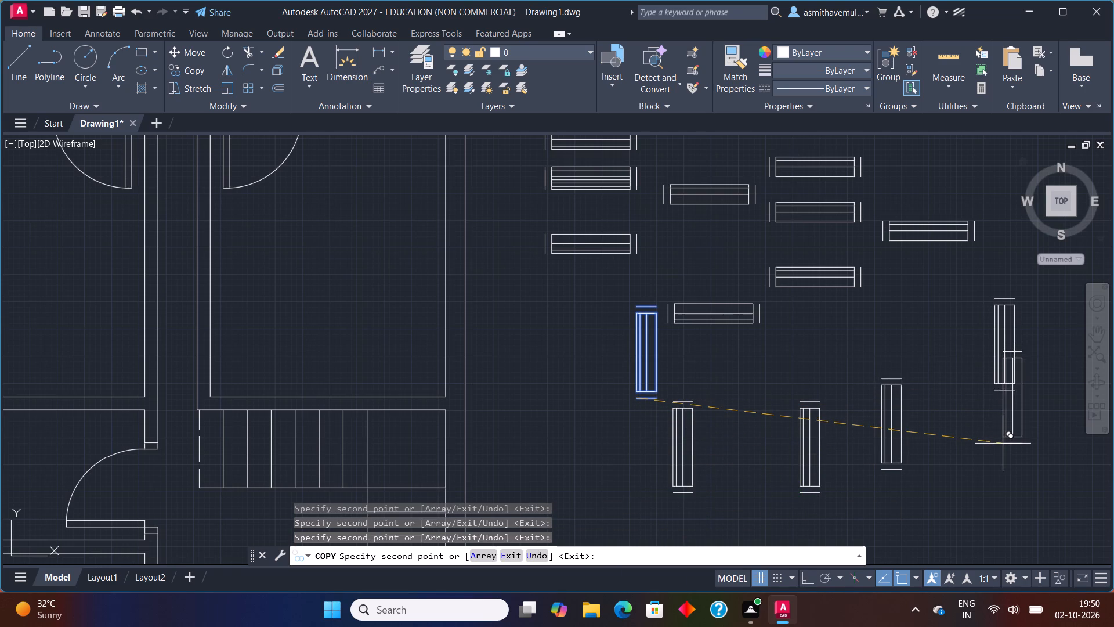
pyautogui.press('Escape')
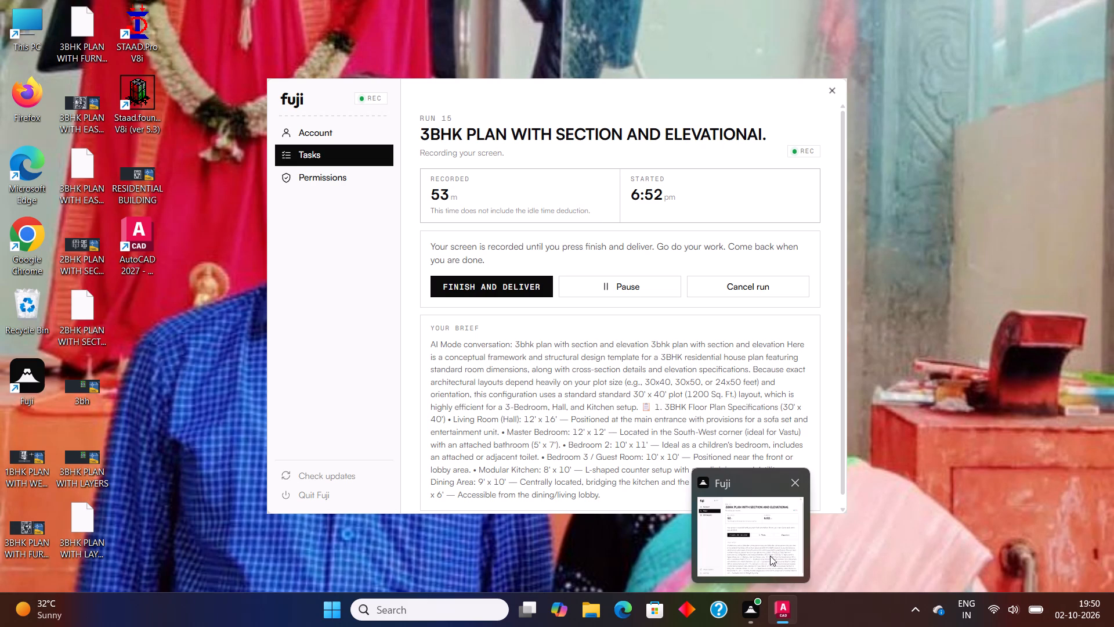
# Move the original vertical window symbol by its upper west corner onto the inner line of the east exterior wall, beside the room above the stairs.
pyautogui.scroll(-1, 765, 391)
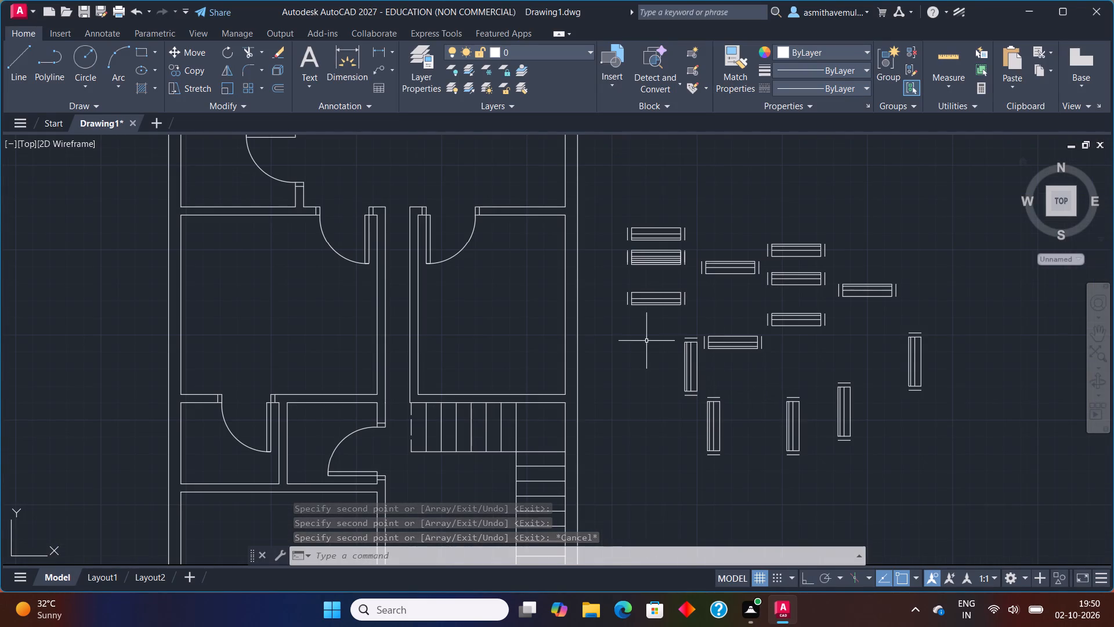
pyautogui.middleClick(646, 341)
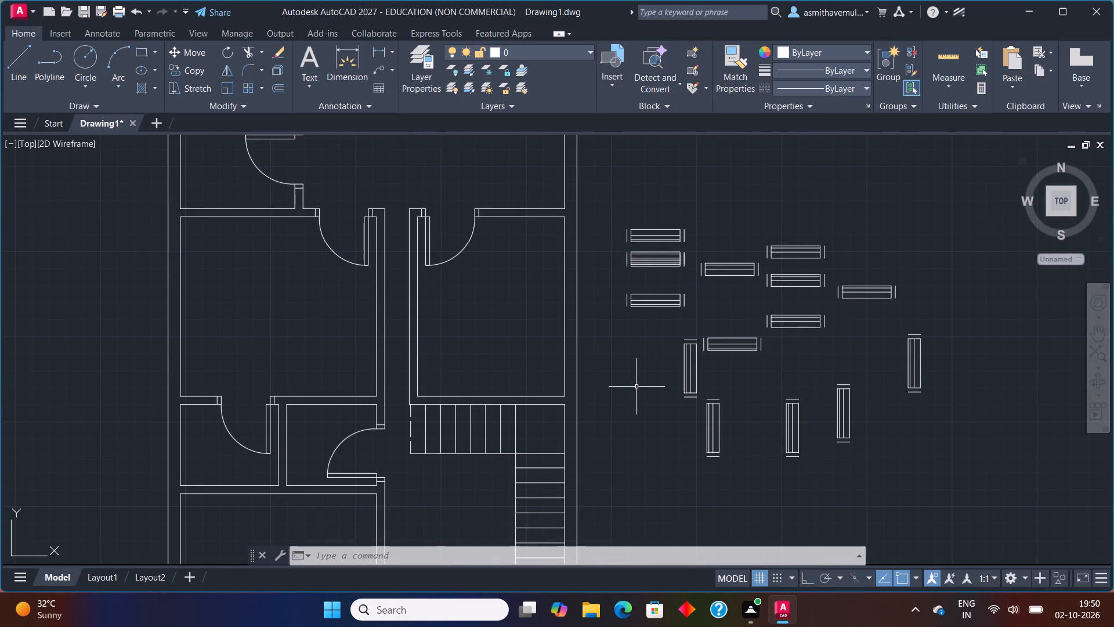
pyautogui.scroll(1, 697, 367)
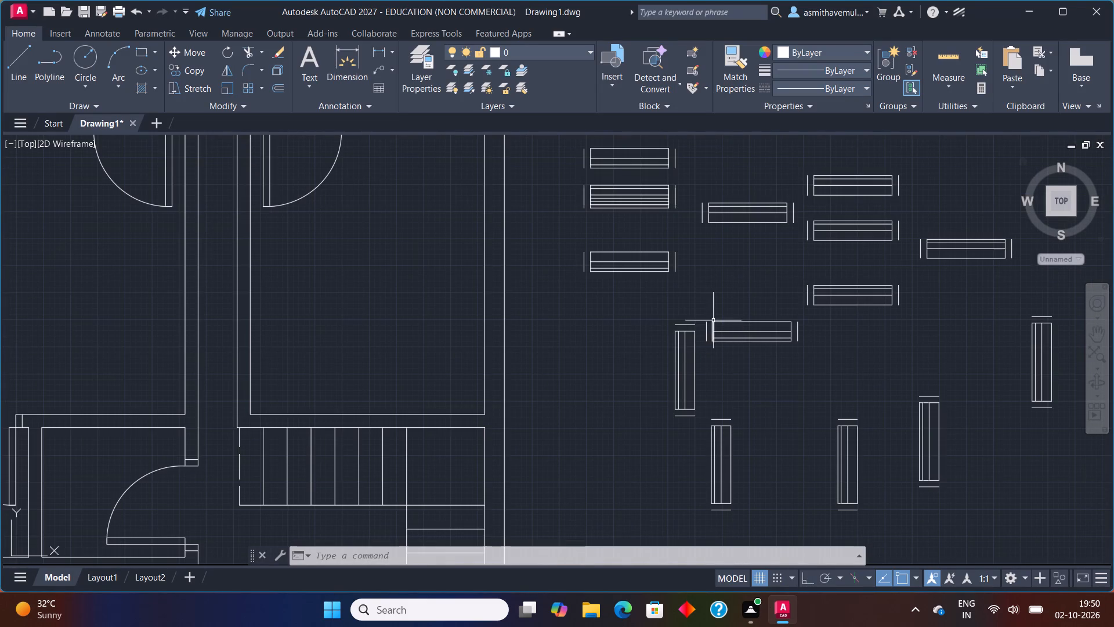
pyautogui.moveTo(700, 313); pyautogui.dragTo(666, 410)
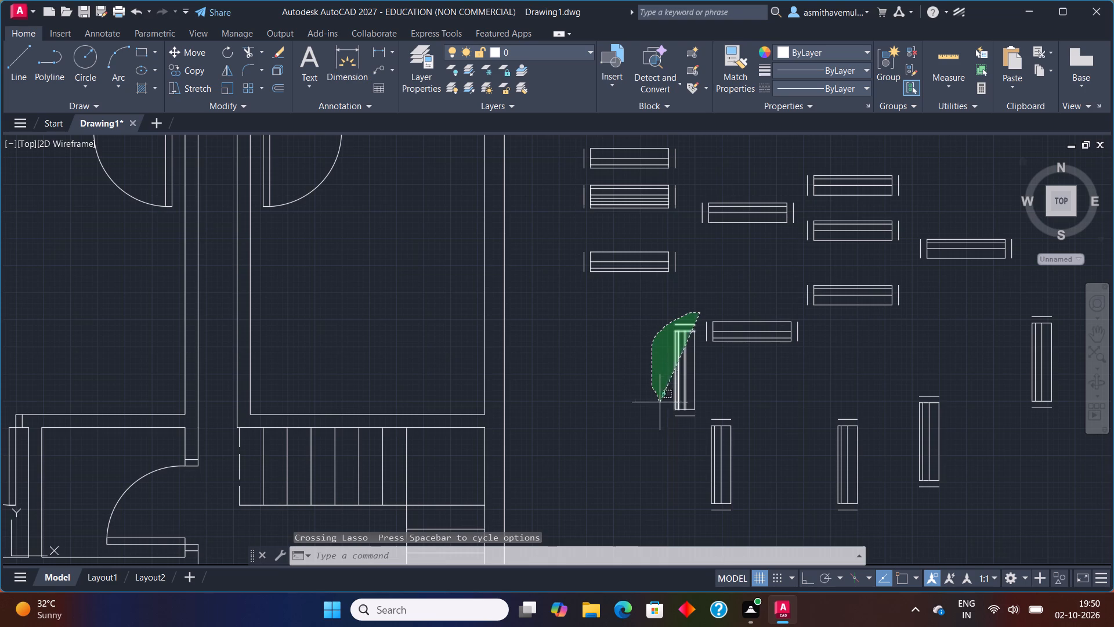
pyautogui.moveTo(666, 410); pyautogui.dragTo(712, 410)
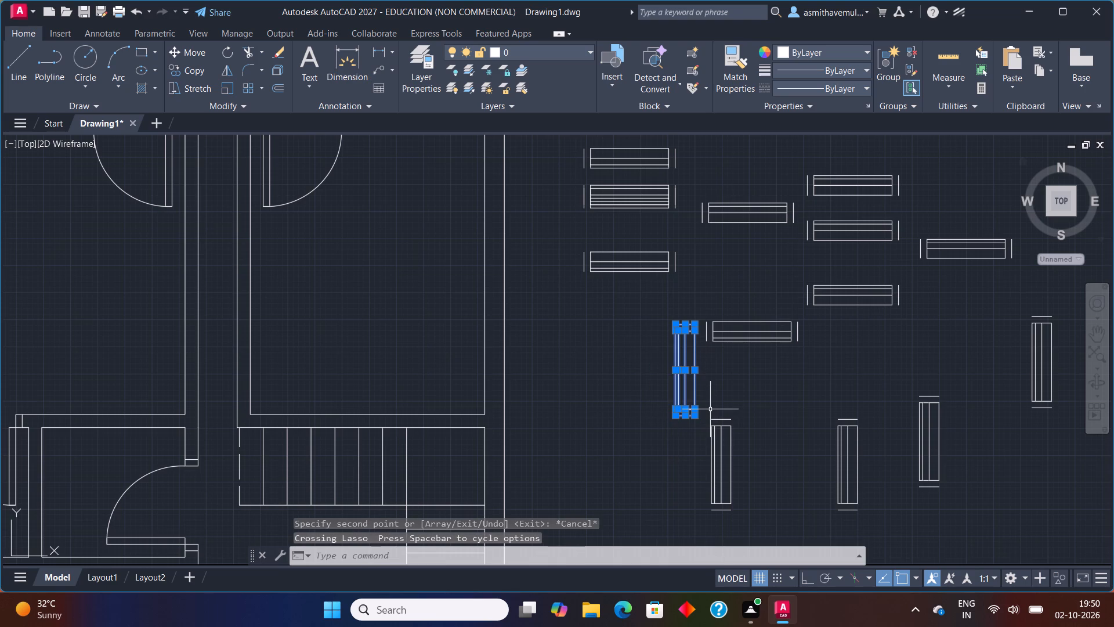
pyautogui.press('m')
pyautogui.press('Return')
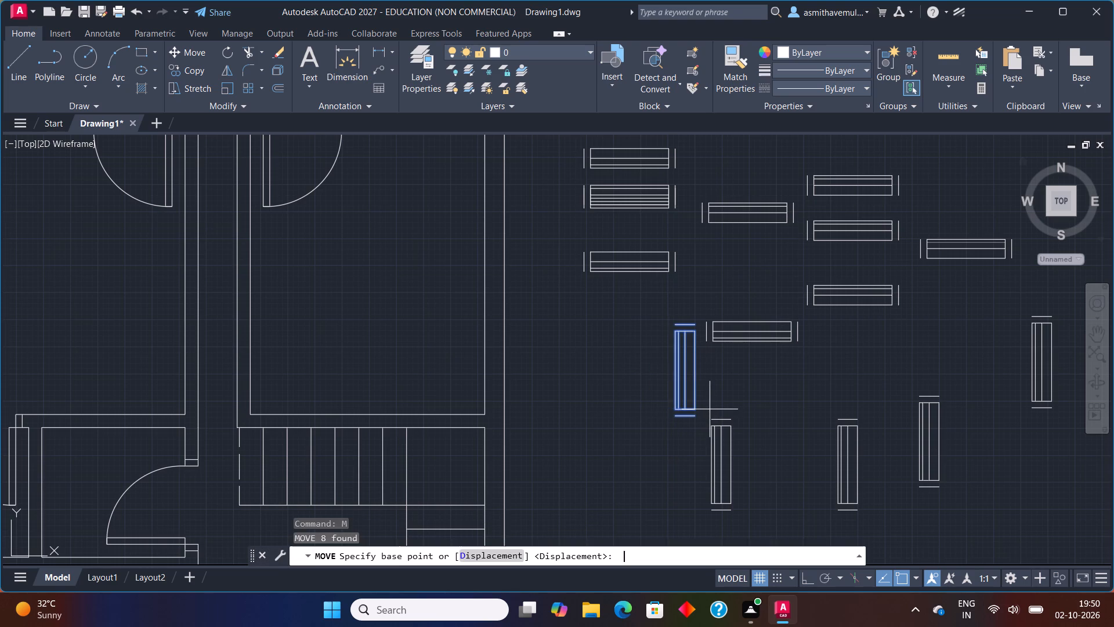
pyautogui.click(679, 323)
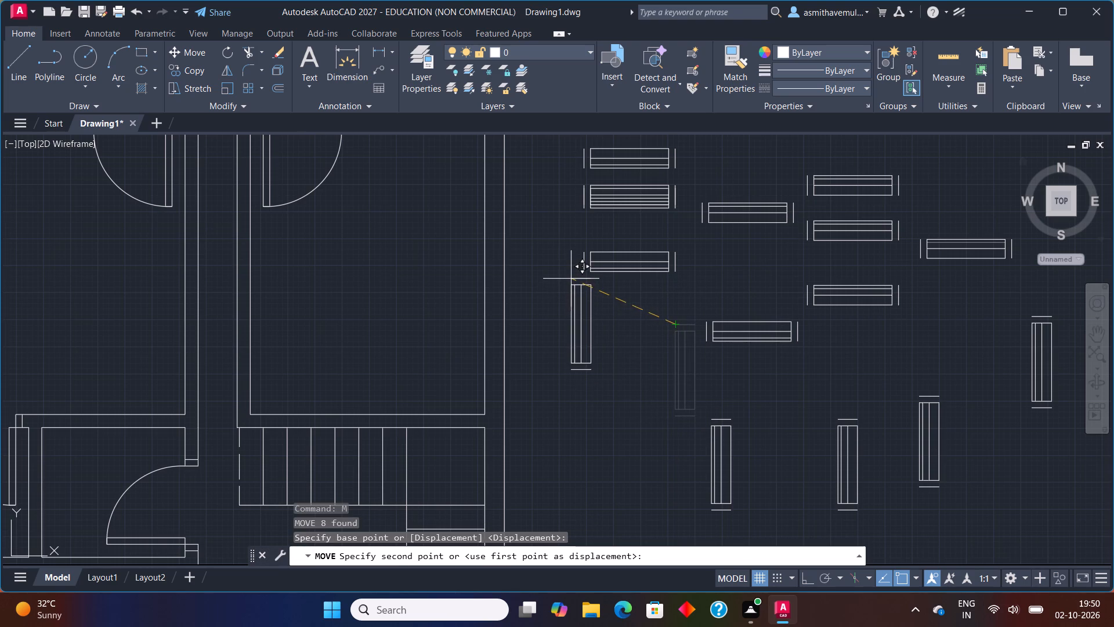
pyautogui.moveTo(575, 278); pyautogui.dragTo(603, 390, button='middle')
pyautogui.scroll(1, 505, 323)
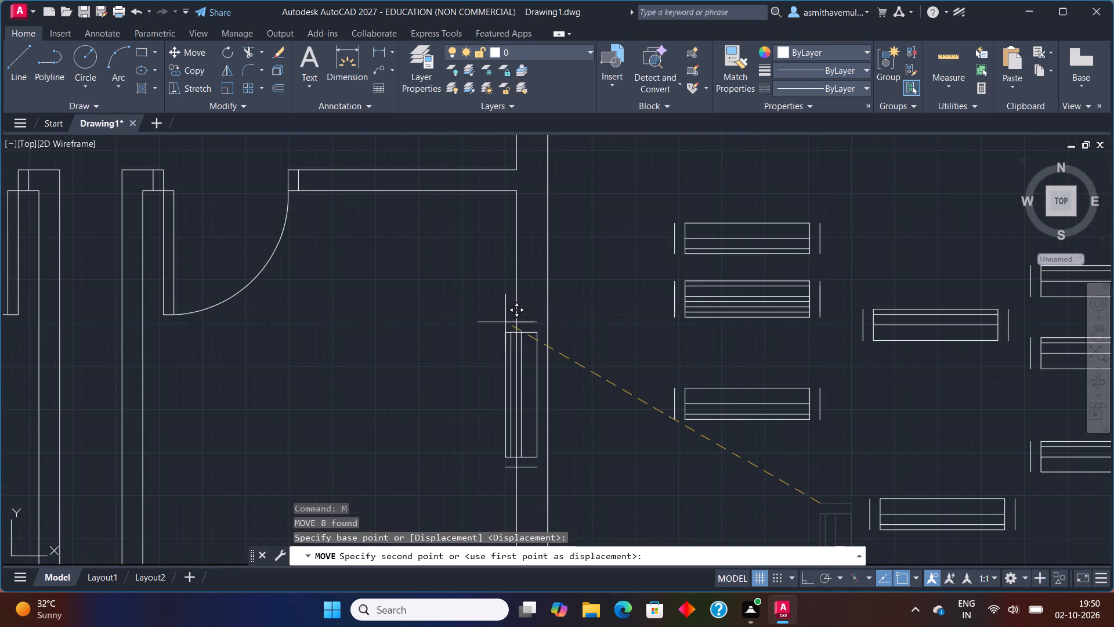
pyautogui.moveTo(519, 329); pyautogui.dragTo(556, 281, button='middle')
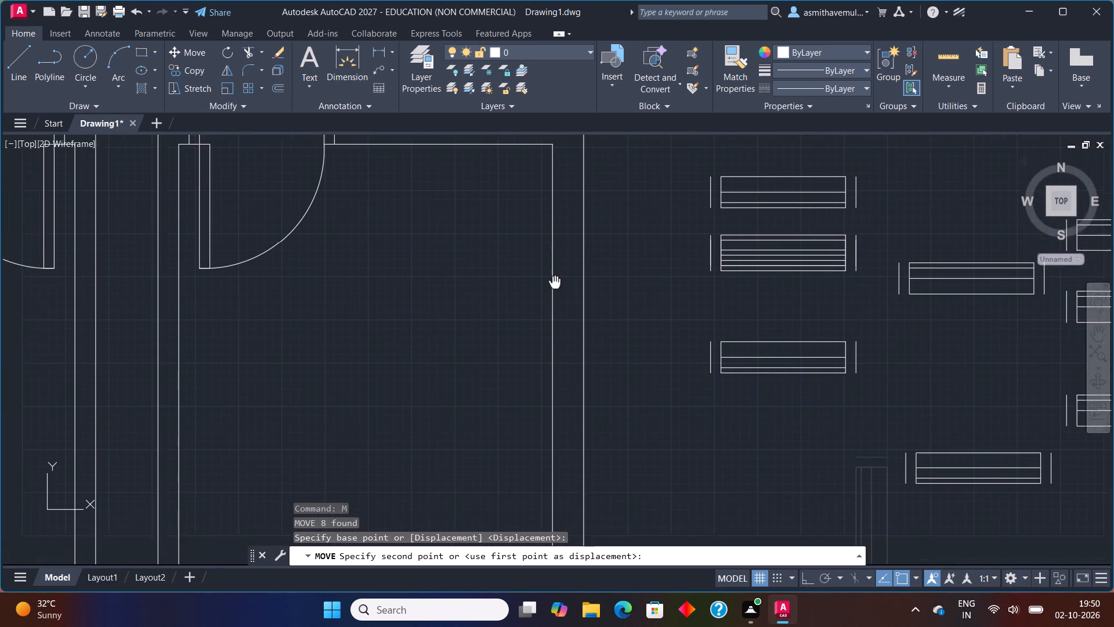
pyautogui.moveTo(556, 281); pyautogui.dragTo(563, 265, button='middle')
pyautogui.scroll(-1, 563, 258)
pyautogui.scroll(2, 552, 285)
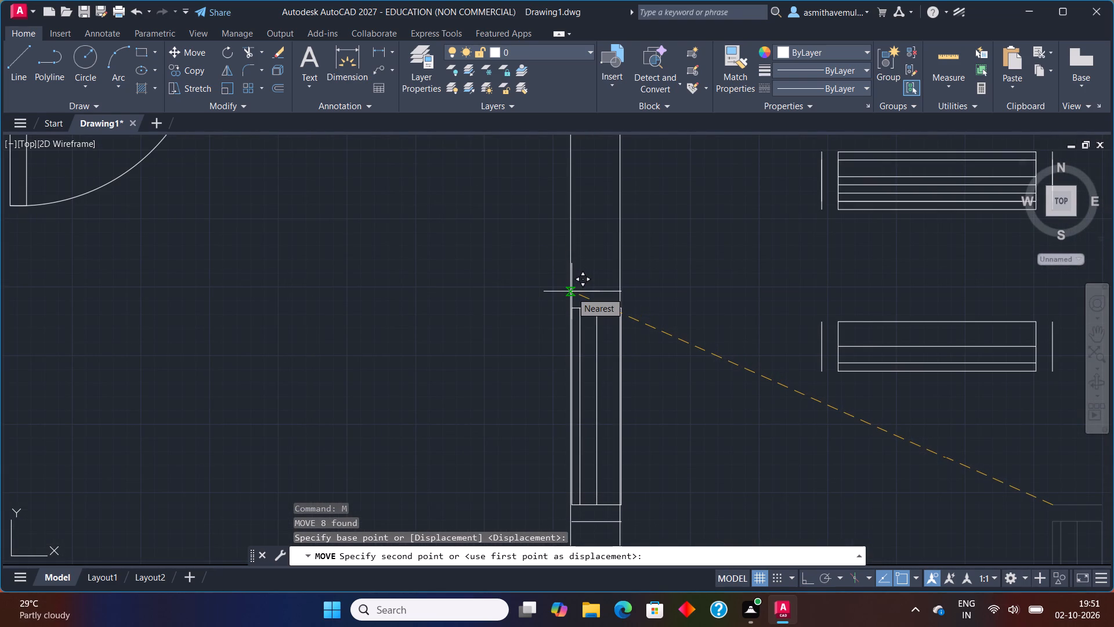
pyautogui.click(571, 292)
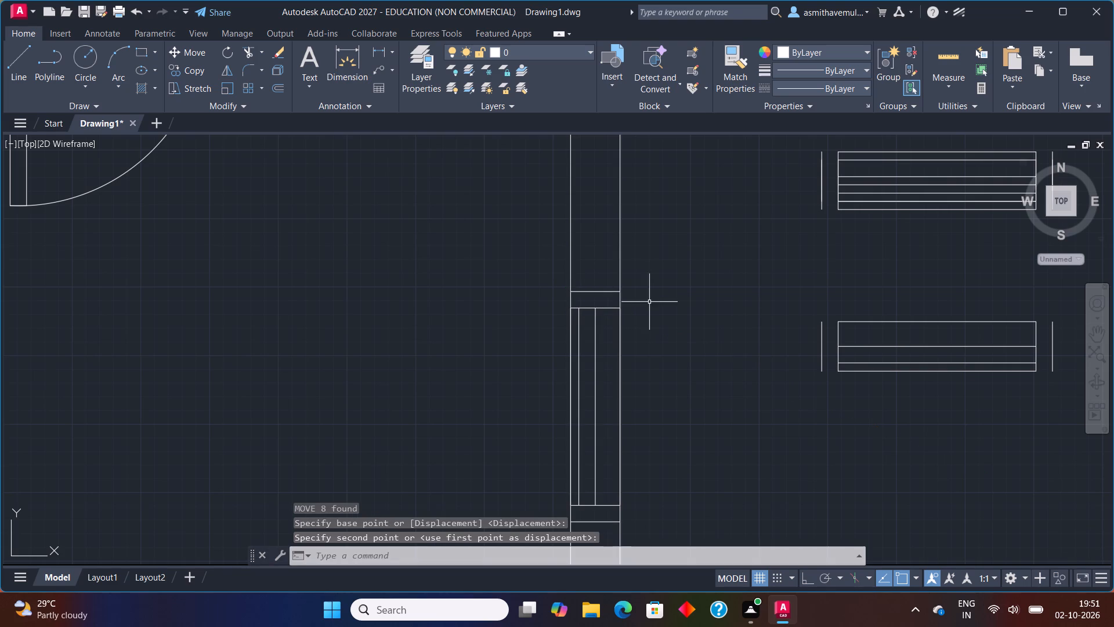
pyautogui.scroll(-1, 700, 317)
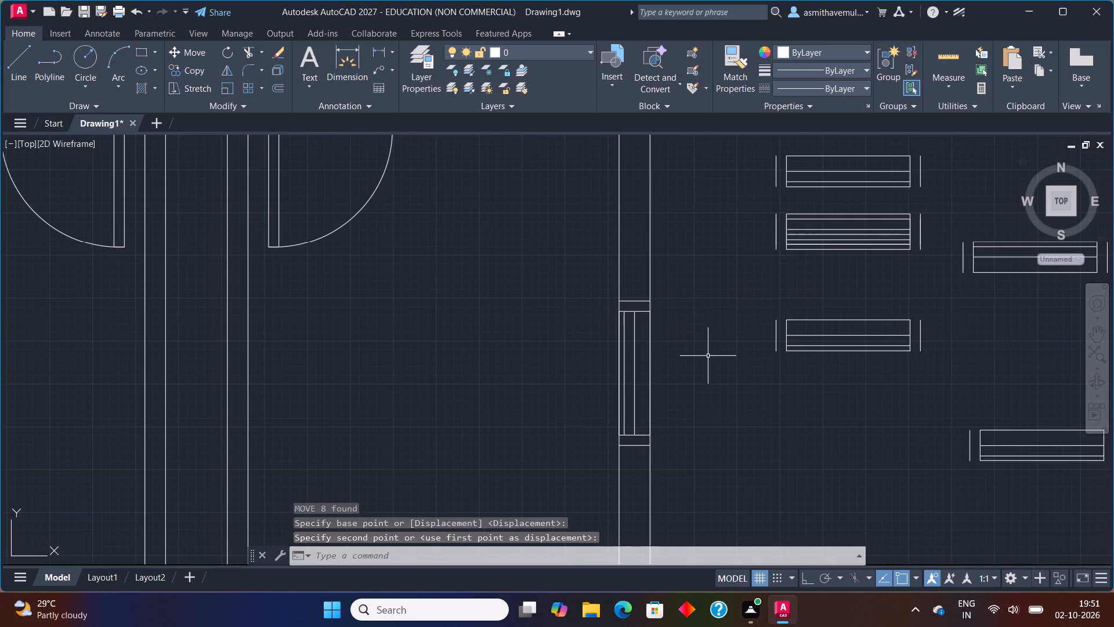
pyautogui.scroll(-2, 707, 362)
pyautogui.scroll(2, 698, 386)
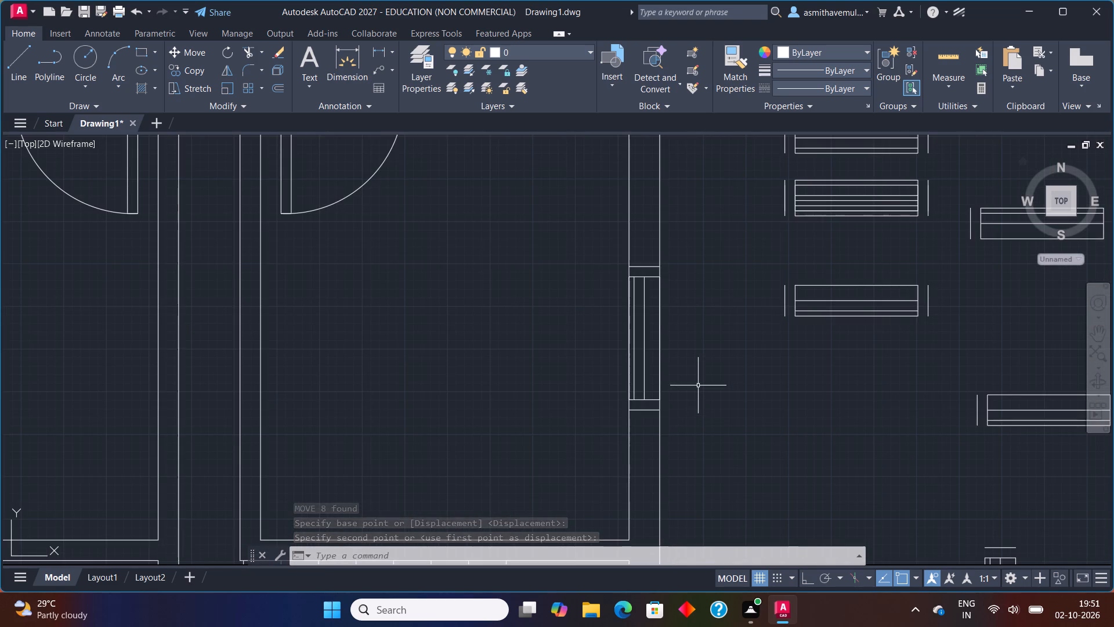
pyautogui.scroll(-1, 698, 386)
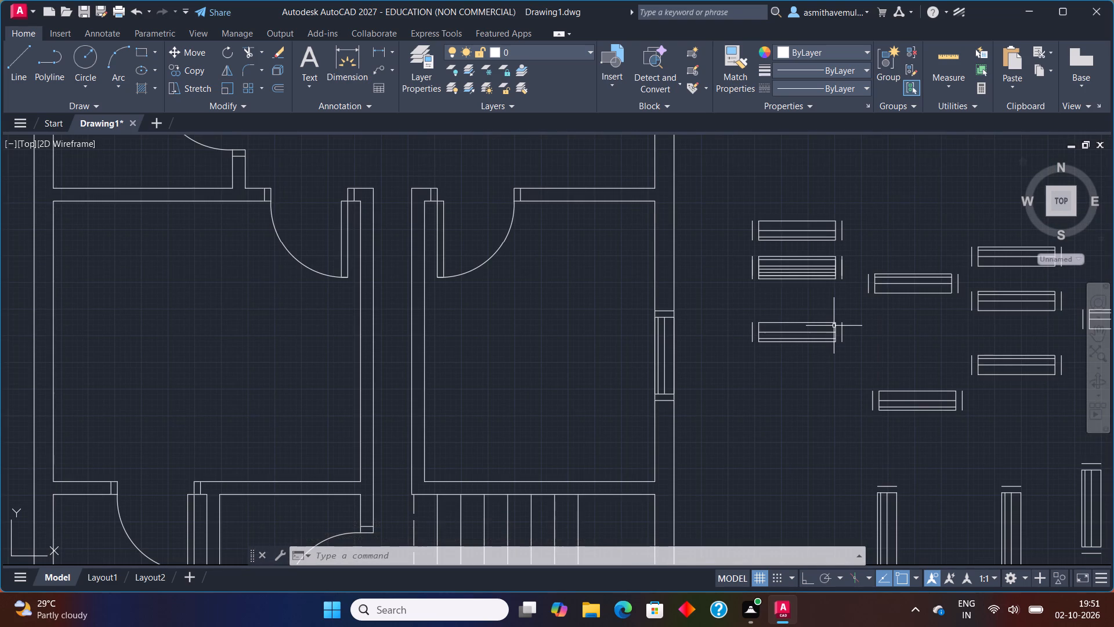
# Move the nearest free vertical window symbol by its lower west corner onto the inner line of the east exterior wall, beside the stairs.
pyautogui.scroll(-1, 853, 363)
pyautogui.moveTo(856, 378); pyautogui.dragTo(838, 225, button='middle')
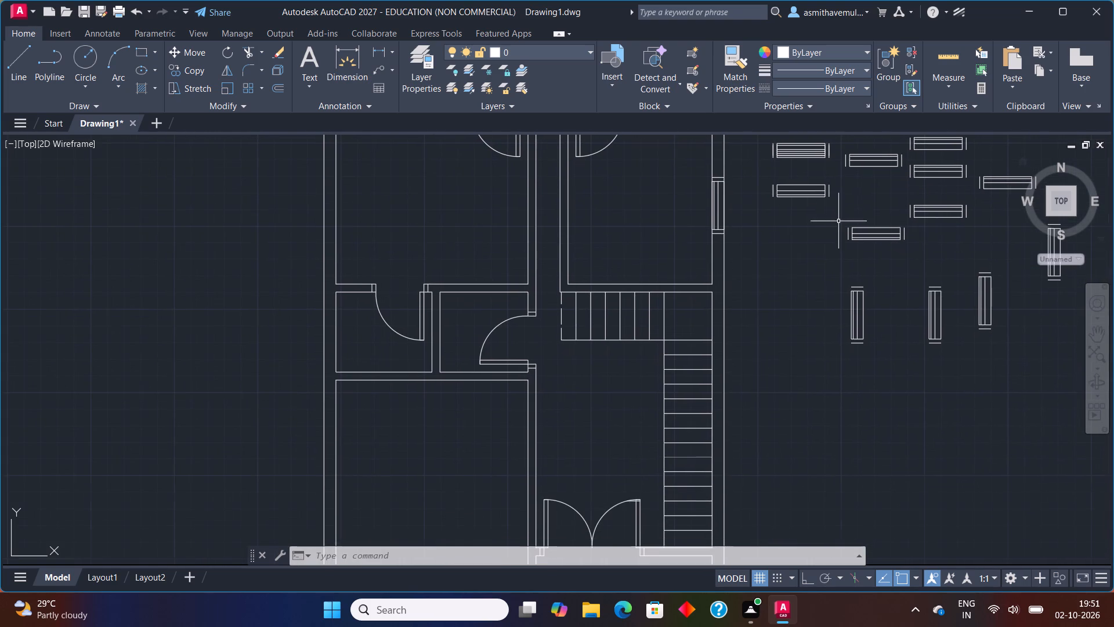
pyautogui.moveTo(885, 296); pyautogui.dragTo(840, 412)
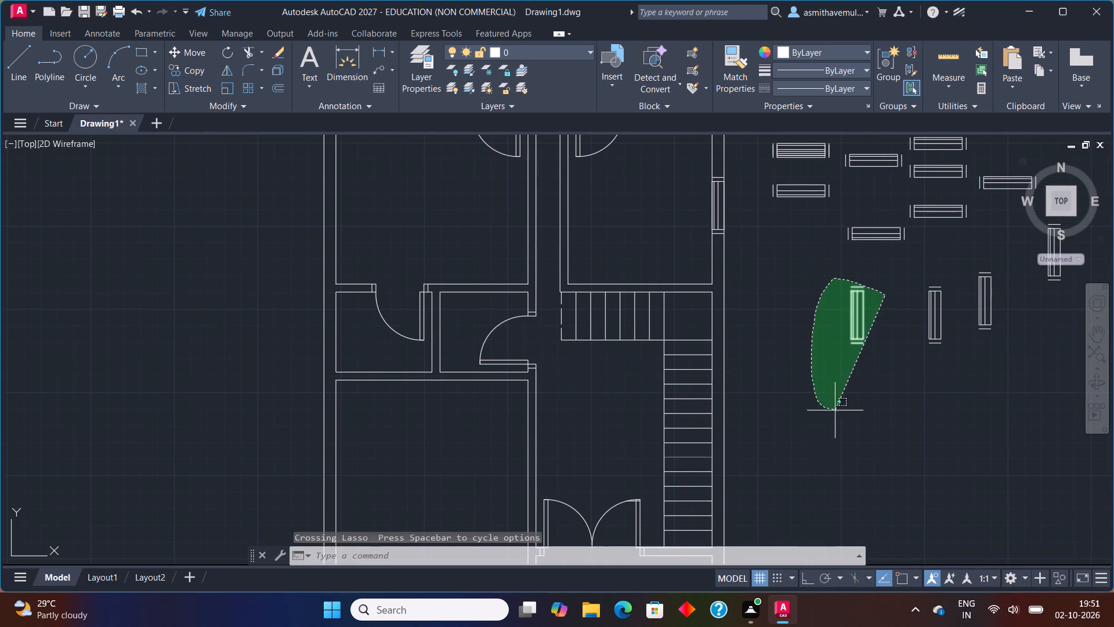
pyautogui.moveTo(840, 412); pyautogui.dragTo(842, 412)
pyautogui.press('m')
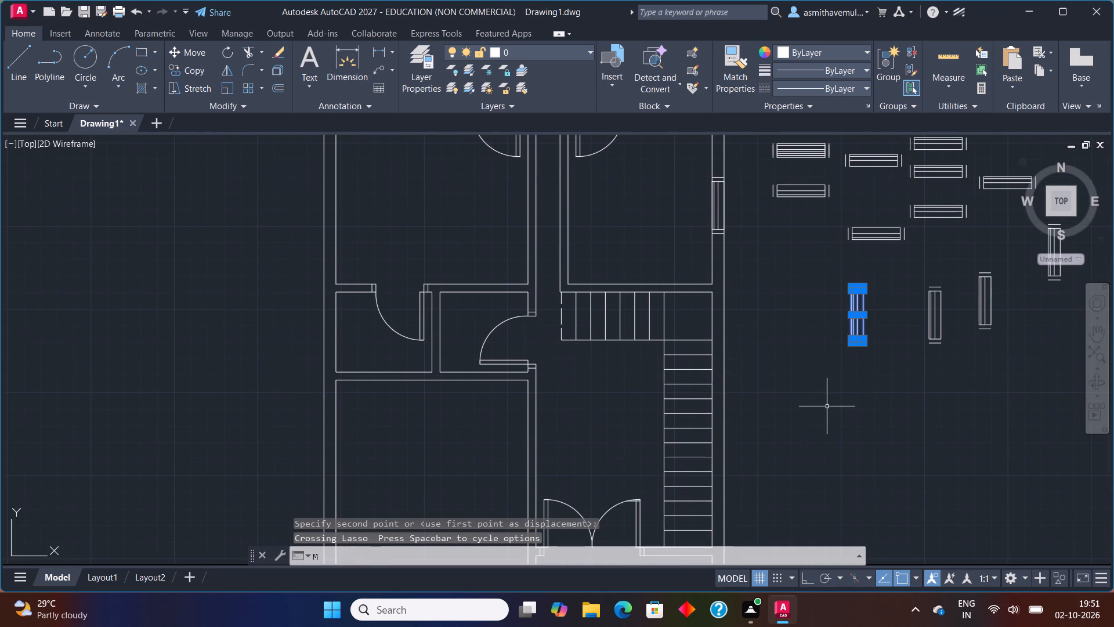
pyautogui.press('Return')
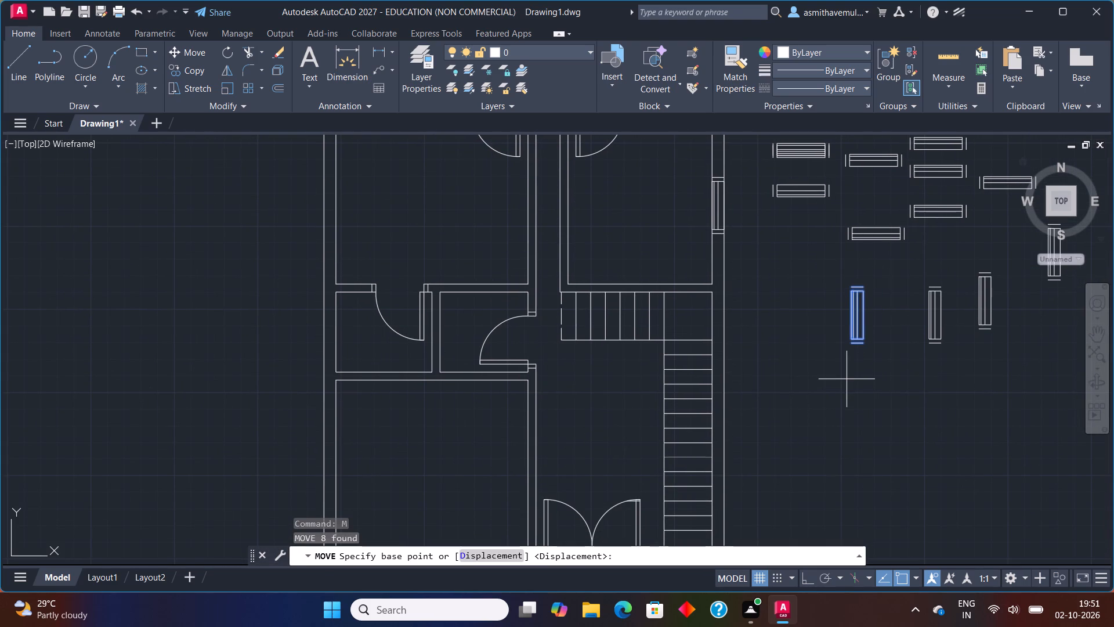
pyautogui.click(853, 347)
pyautogui.moveTo(802, 442); pyautogui.dragTo(841, 318, button='middle')
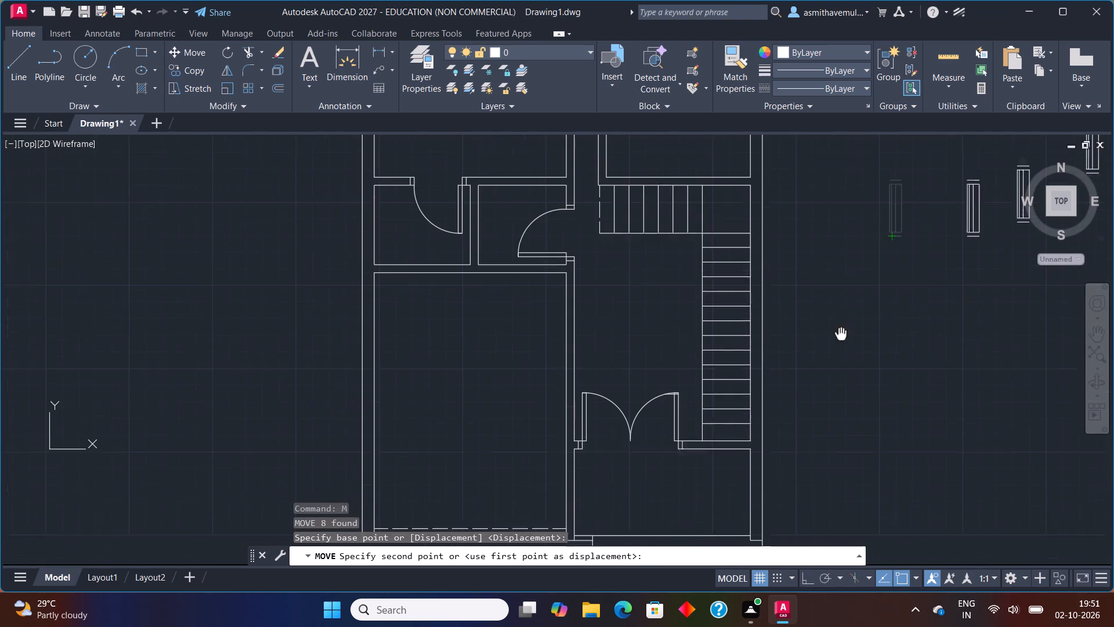
pyautogui.moveTo(841, 318); pyautogui.dragTo(840, 314, button='middle')
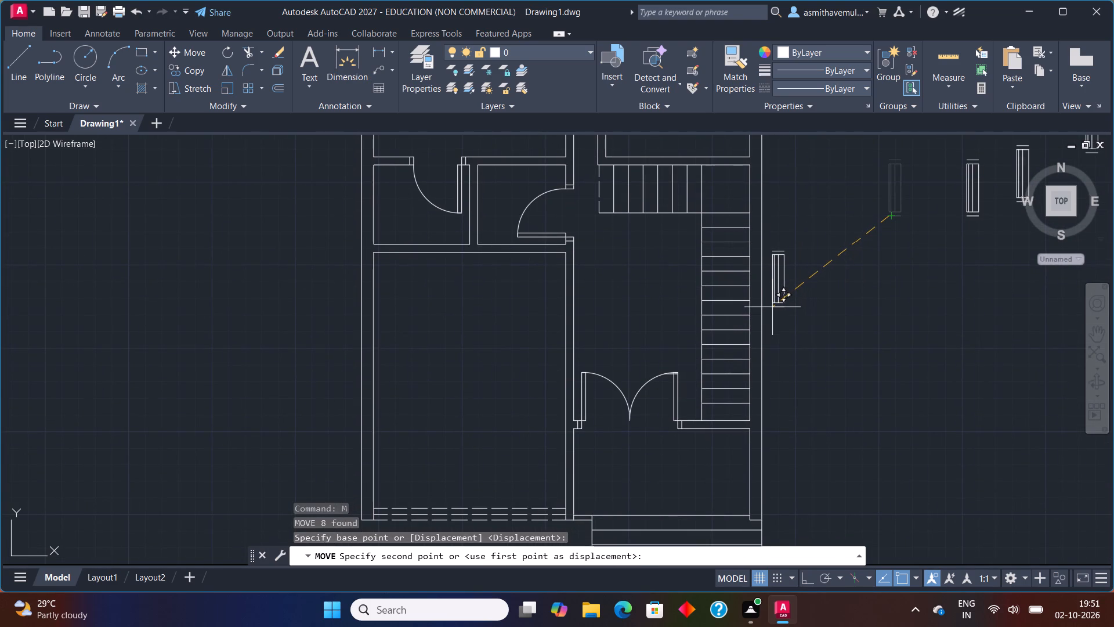
pyautogui.scroll(1, 771, 298)
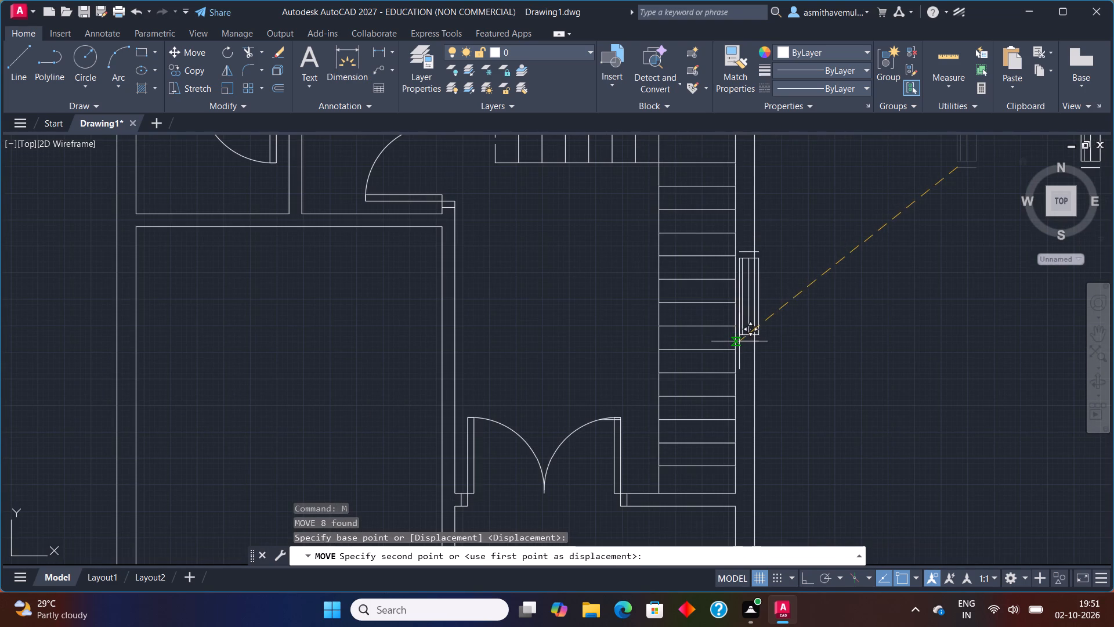
pyautogui.scroll(2, 739, 342)
pyautogui.click(729, 363)
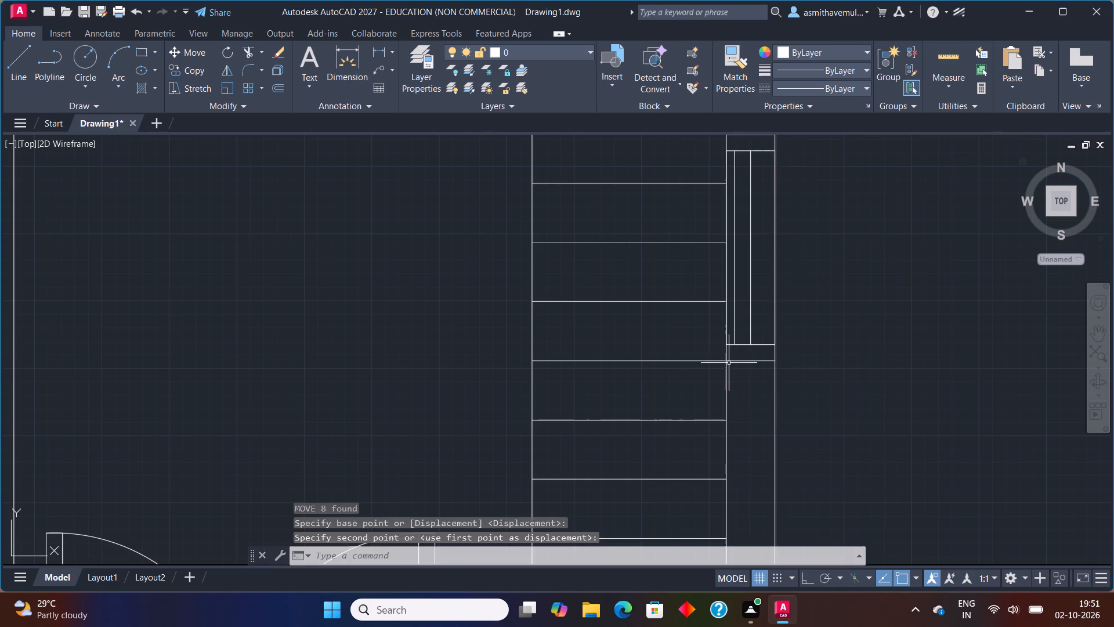
# Move the nearest remaining vertical window symbol by the midpoint of its upper line to just outside the east wall, beside the passage.
pyautogui.scroll(-3, 779, 365)
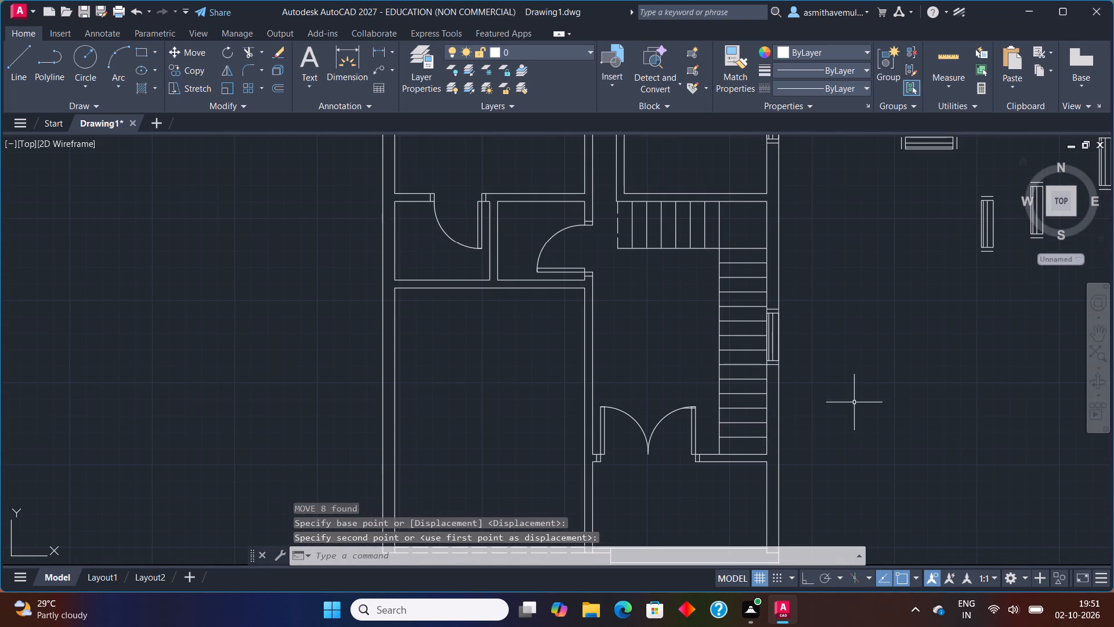
pyautogui.moveTo(865, 406); pyautogui.dragTo(840, 385, button='middle')
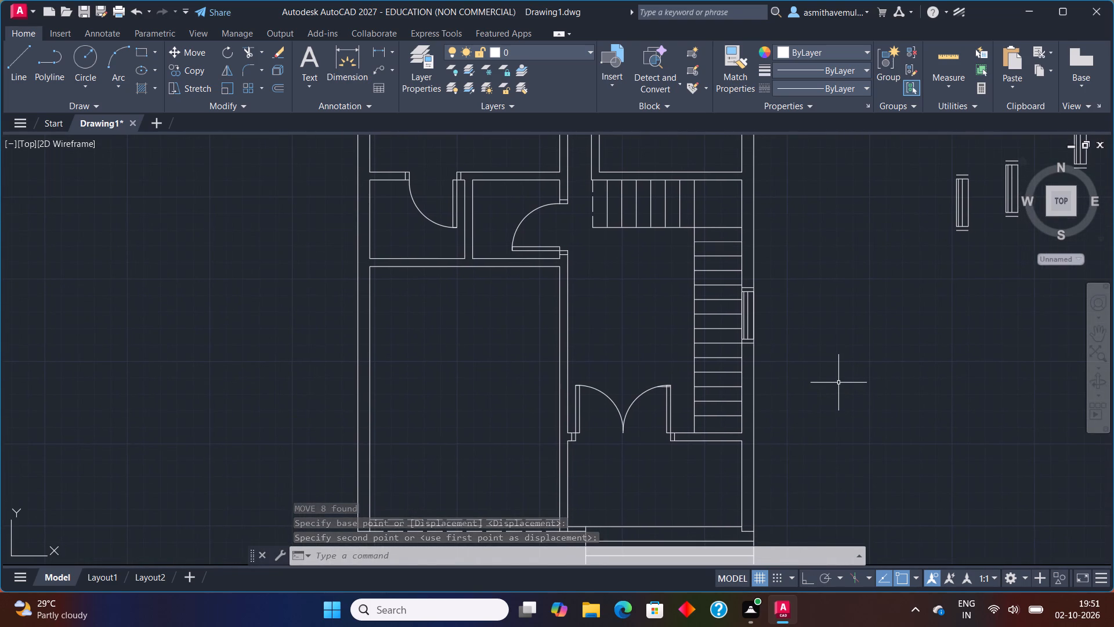
pyautogui.scroll(-1, 838, 383)
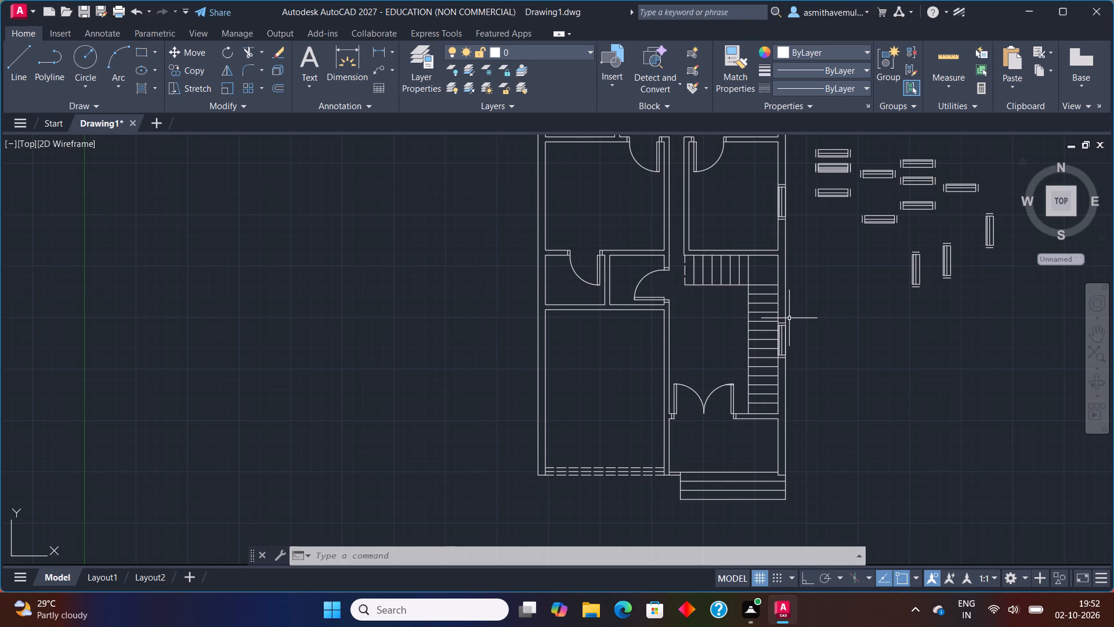
pyautogui.moveTo(835, 219); pyautogui.dragTo(581, 325, button='middle')
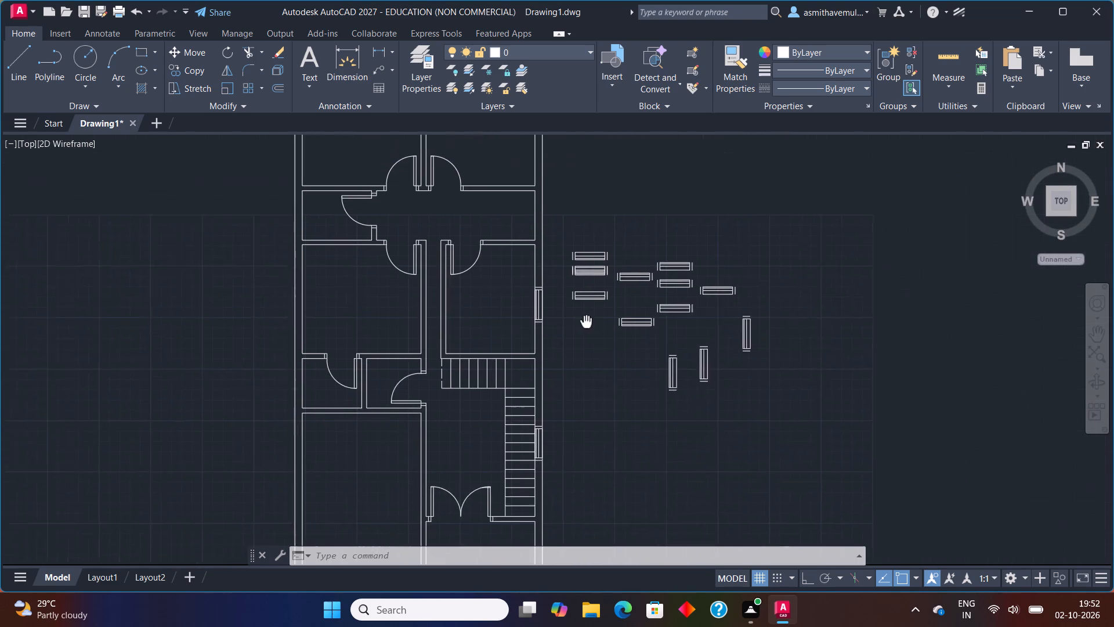
pyautogui.moveTo(581, 325); pyautogui.dragTo(561, 331, button='middle')
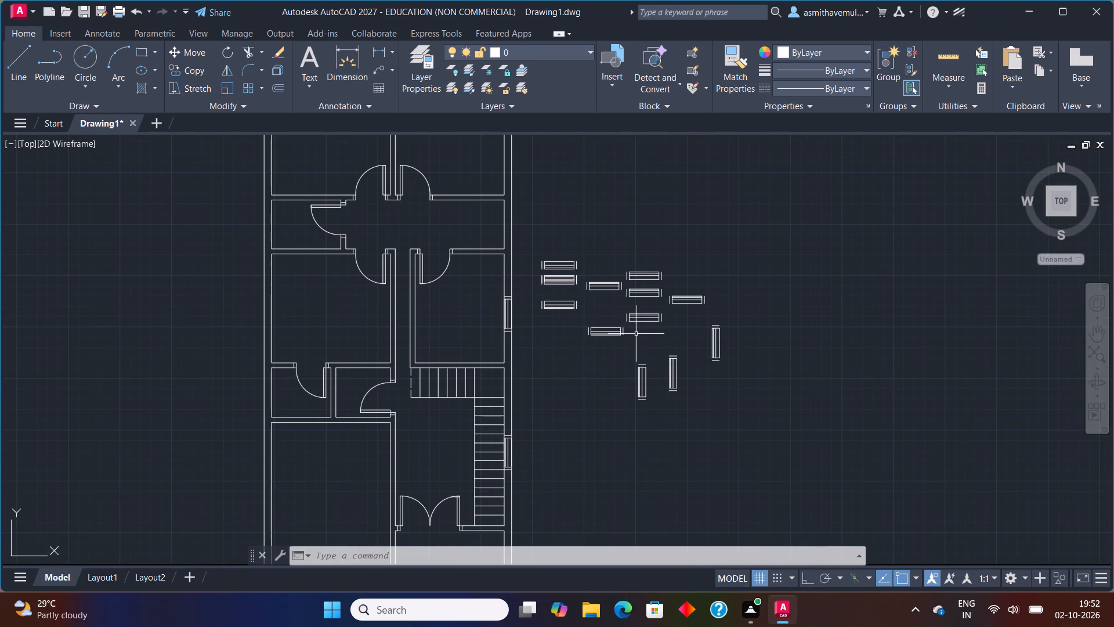
pyautogui.scroll(1, 635, 334)
pyautogui.moveTo(648, 358); pyautogui.dragTo(593, 416)
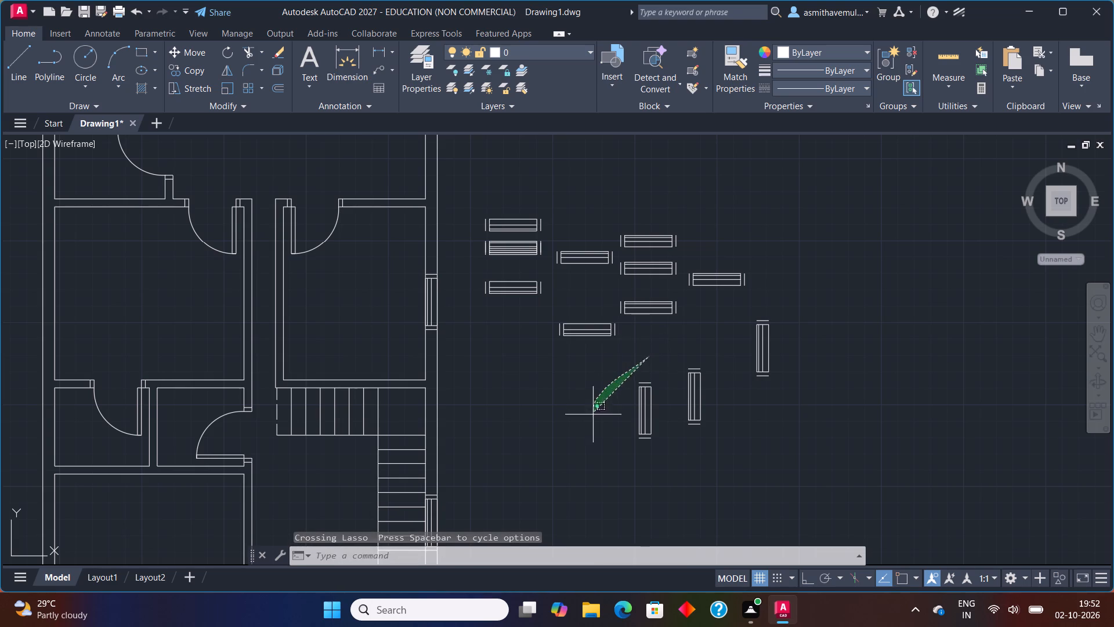
pyautogui.moveTo(593, 416); pyautogui.dragTo(679, 470)
pyautogui.press('m')
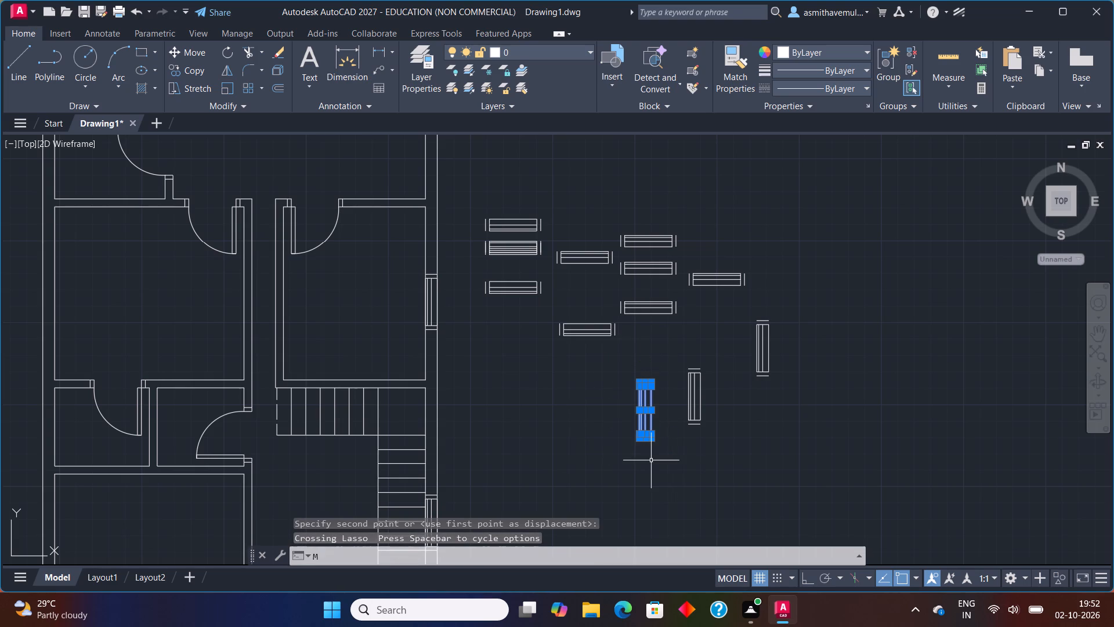
pyautogui.press('Return')
pyautogui.scroll(1, 668, 411)
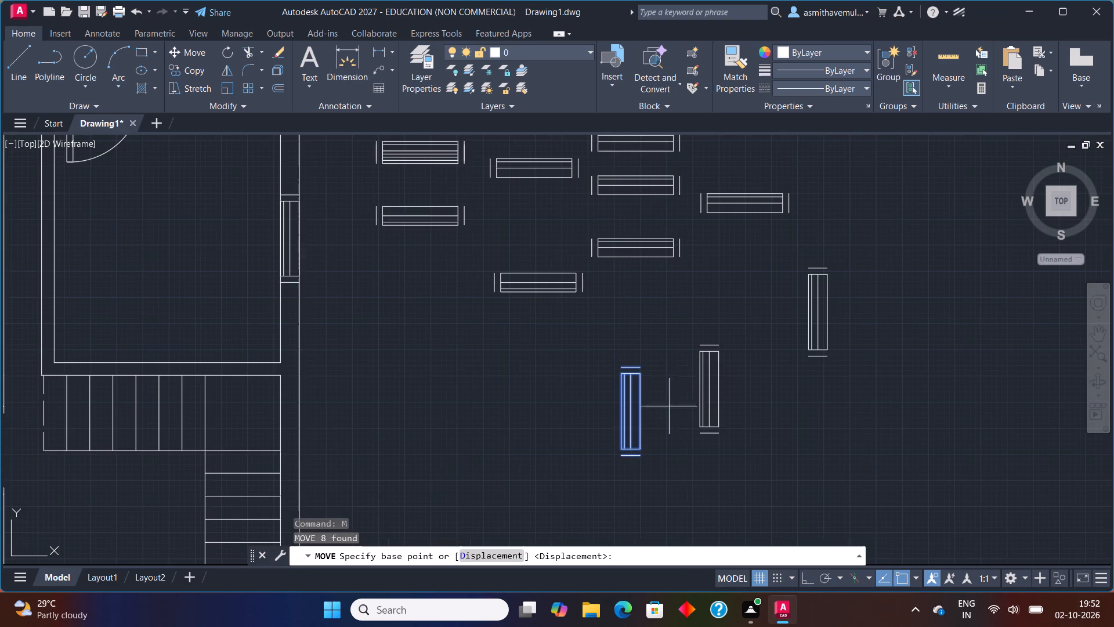
pyautogui.click(627, 363)
pyautogui.moveTo(462, 223); pyautogui.dragTo(743, 626, button='middle')
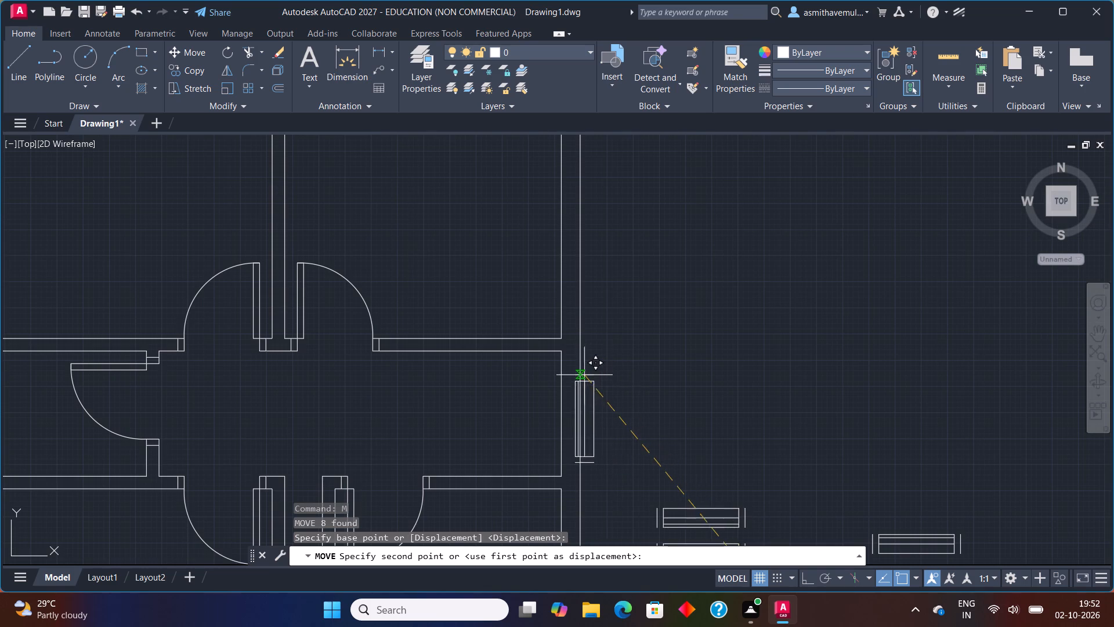
pyautogui.scroll(2, 584, 376)
pyautogui.moveTo(570, 364); pyautogui.dragTo(688, 193, button='middle')
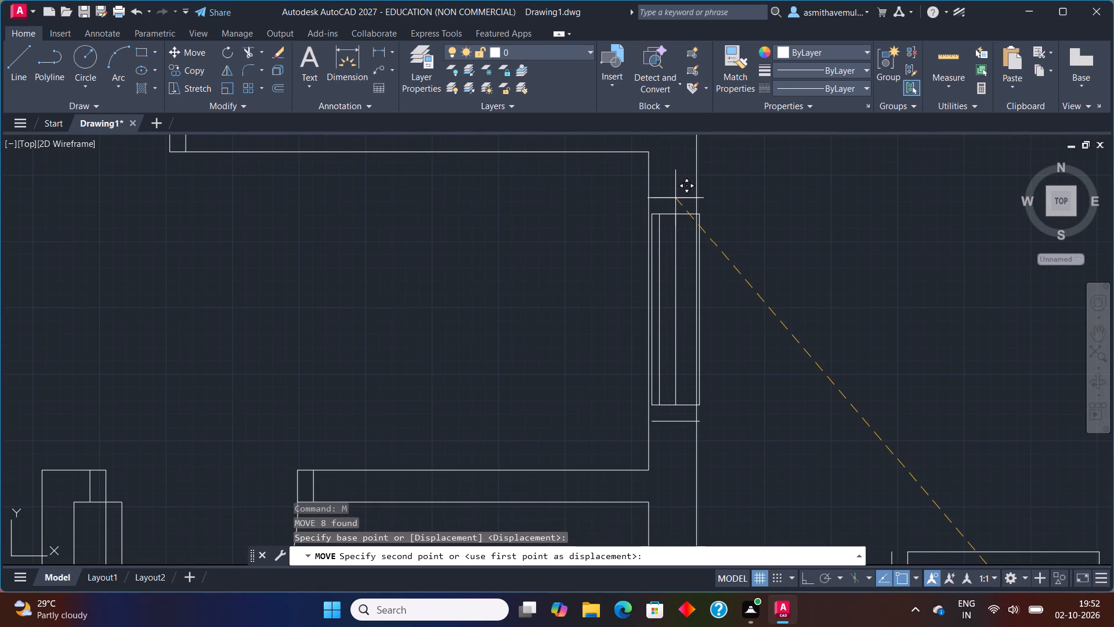
pyautogui.click(765, 225)
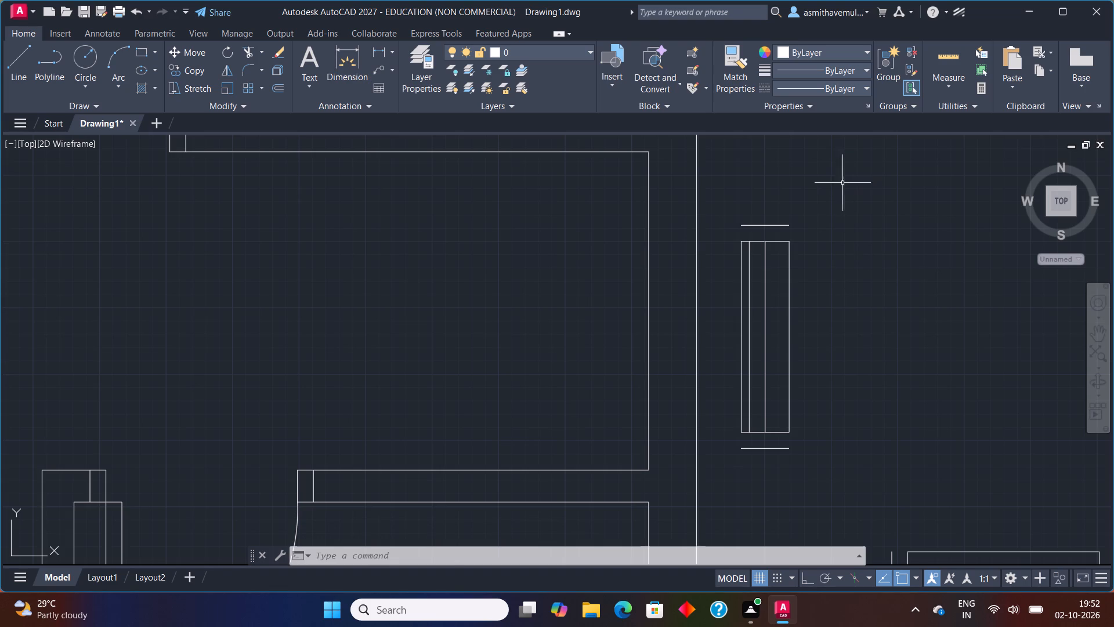
# Move that window symbol by its upper west corner onto the inner line of the east exterior wall, at the passage between the rooms.
pyautogui.moveTo(799, 183); pyautogui.dragTo(803, 476)
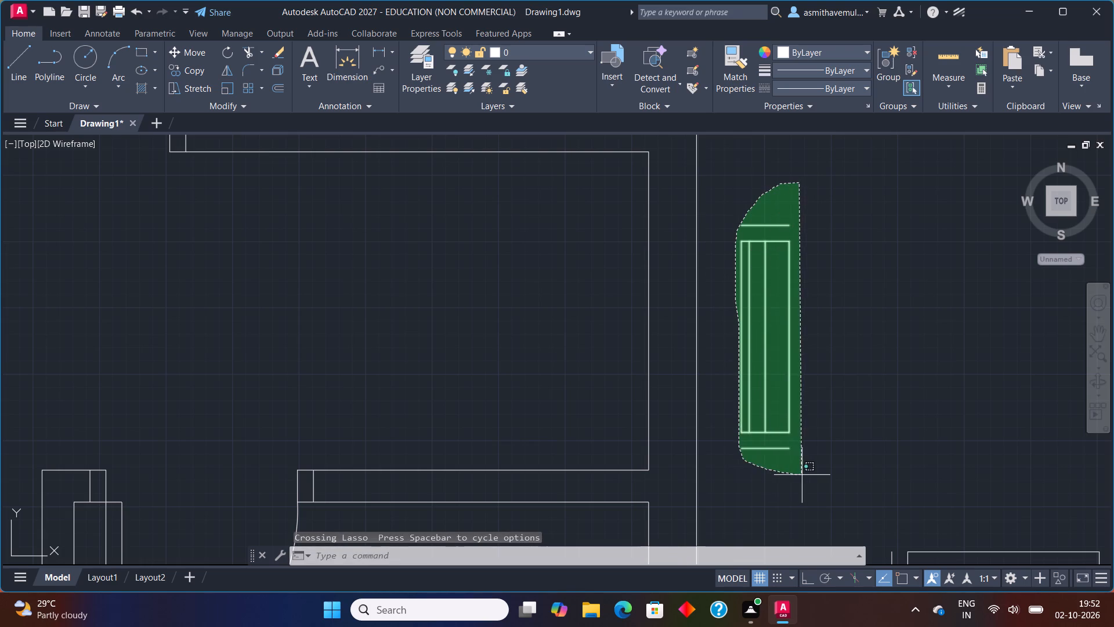
pyautogui.moveTo(803, 476); pyautogui.dragTo(804, 476)
pyautogui.press('m')
pyautogui.press('Return')
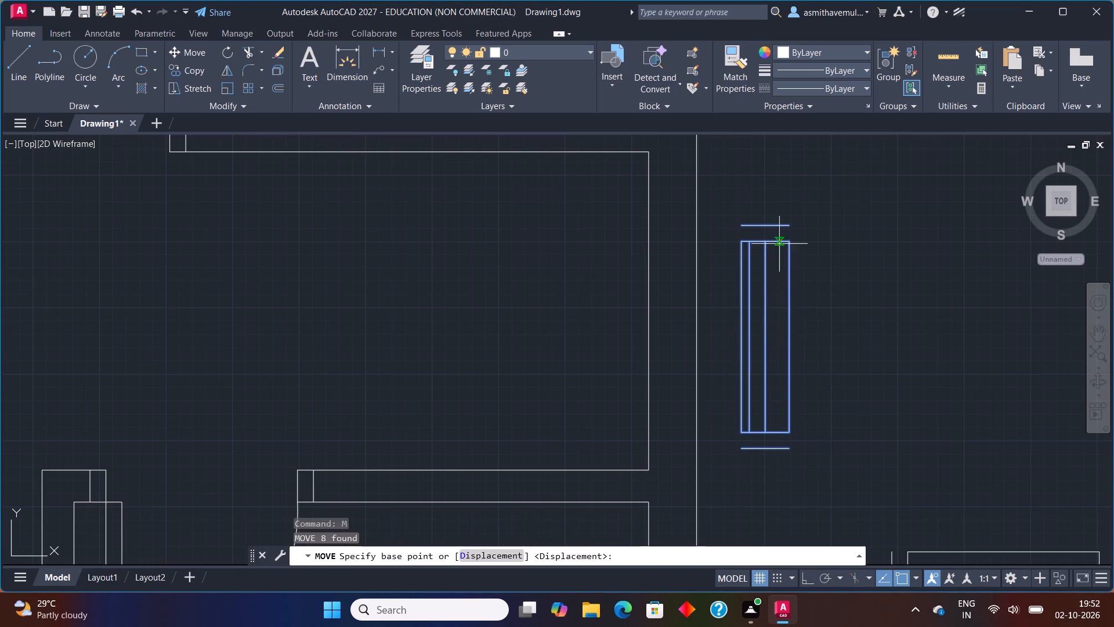
pyautogui.click(746, 223)
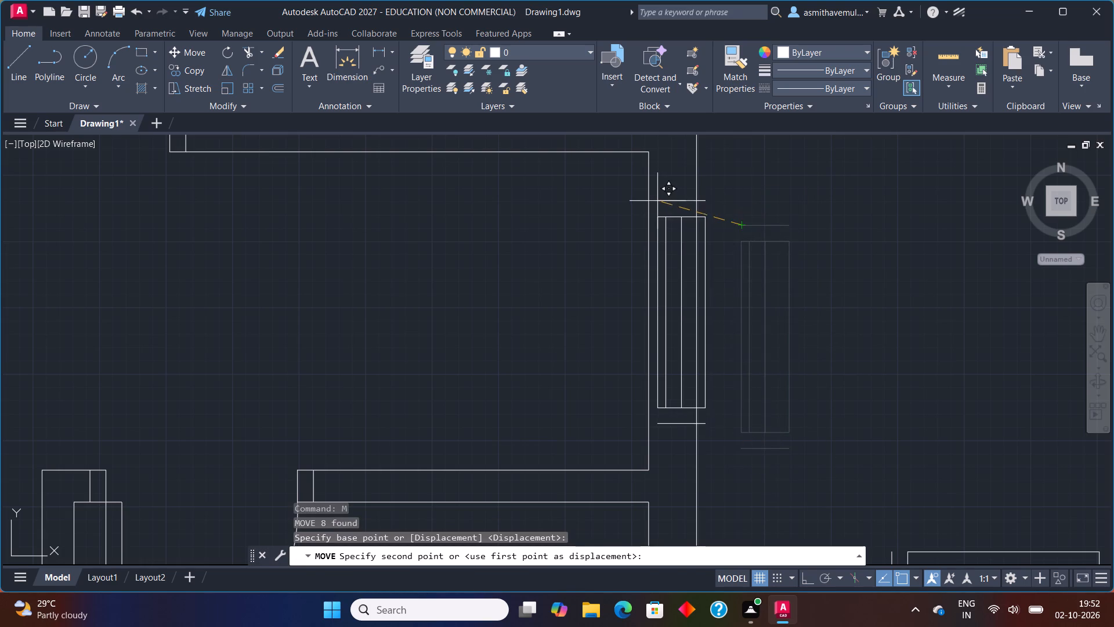
pyautogui.scroll(1, 657, 201)
pyautogui.click(642, 200)
# Move the next free vertical window symbol by its upper west corner onto the inner line of the east wall of the northeast room.
pyautogui.scroll(-1, 825, 247)
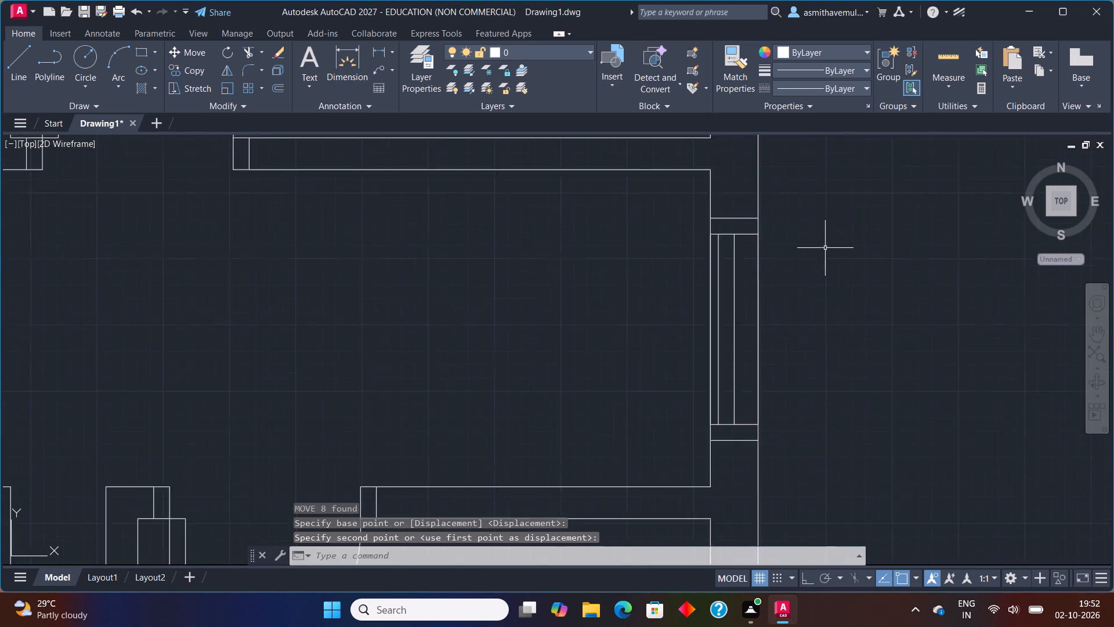
pyautogui.scroll(-2, 826, 251)
pyautogui.moveTo(820, 283); pyautogui.dragTo(733, 278, button='middle')
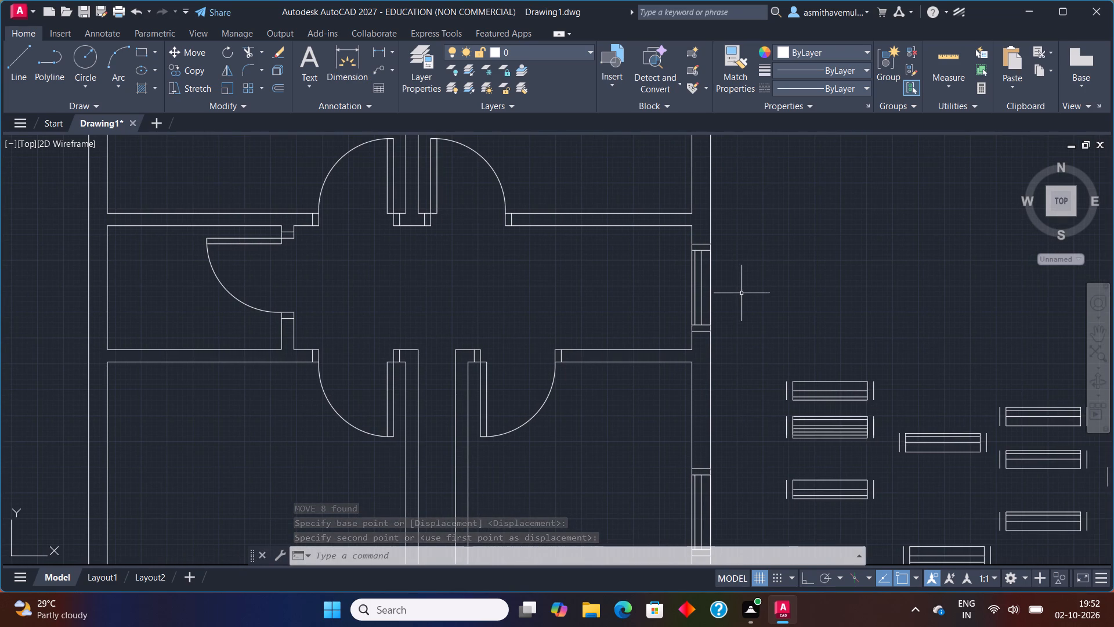
pyautogui.moveTo(754, 269); pyautogui.dragTo(660, 399, button='middle')
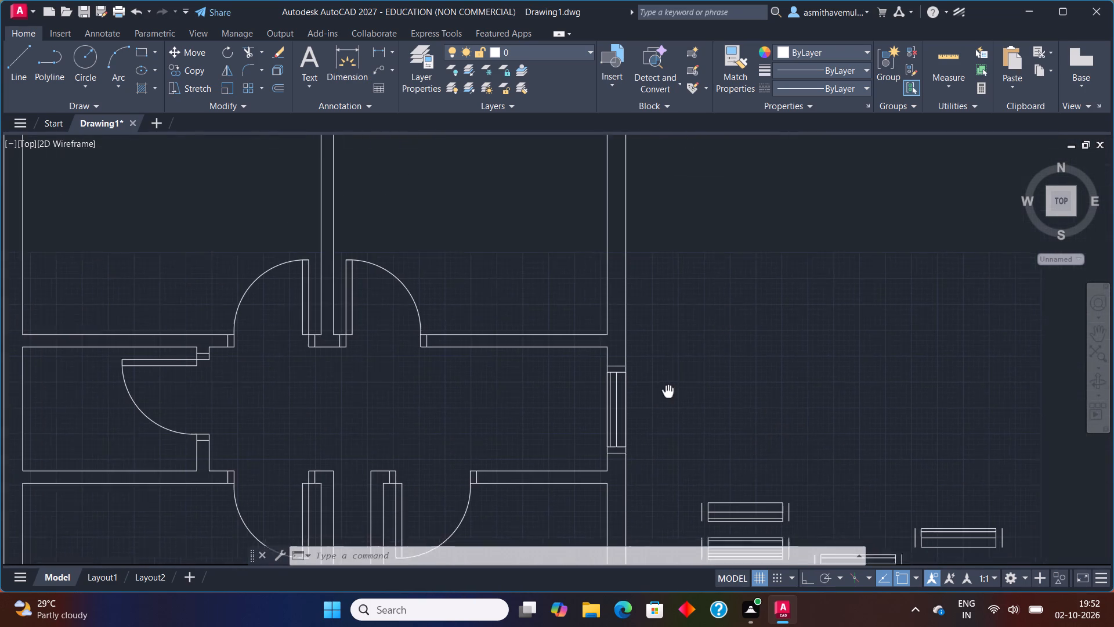
pyautogui.moveTo(660, 399); pyautogui.dragTo(660, 401, button='middle')
pyautogui.scroll(-1, 696, 316)
pyautogui.moveTo(697, 315); pyautogui.dragTo(657, 335, button='middle')
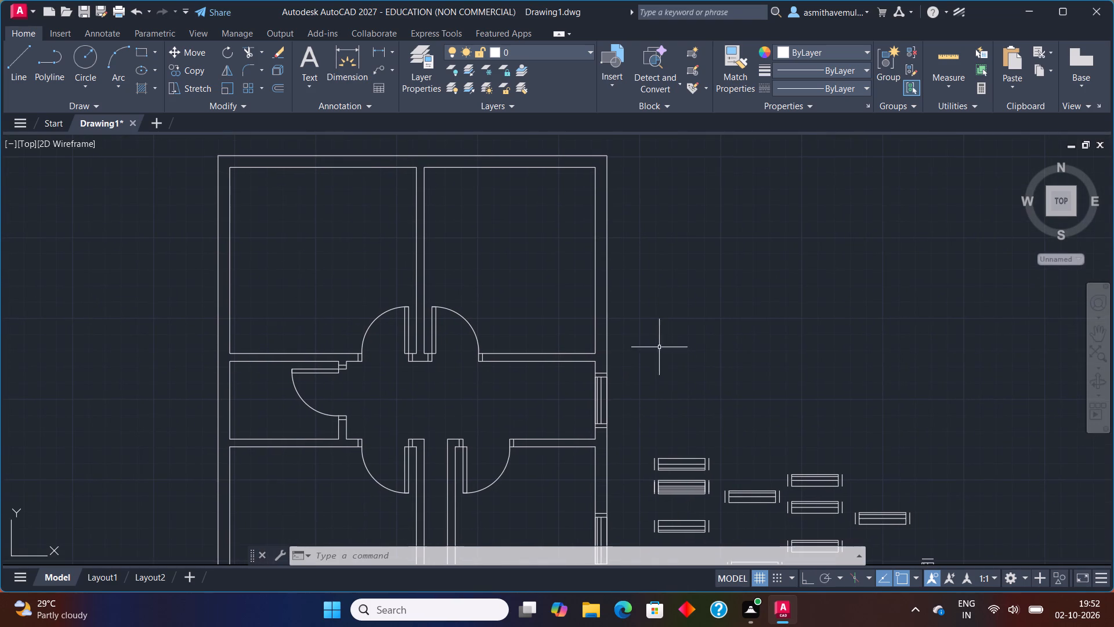
pyautogui.moveTo(674, 451); pyautogui.dragTo(705, 232, button='middle')
pyautogui.moveTo(895, 377); pyautogui.dragTo(990, 514)
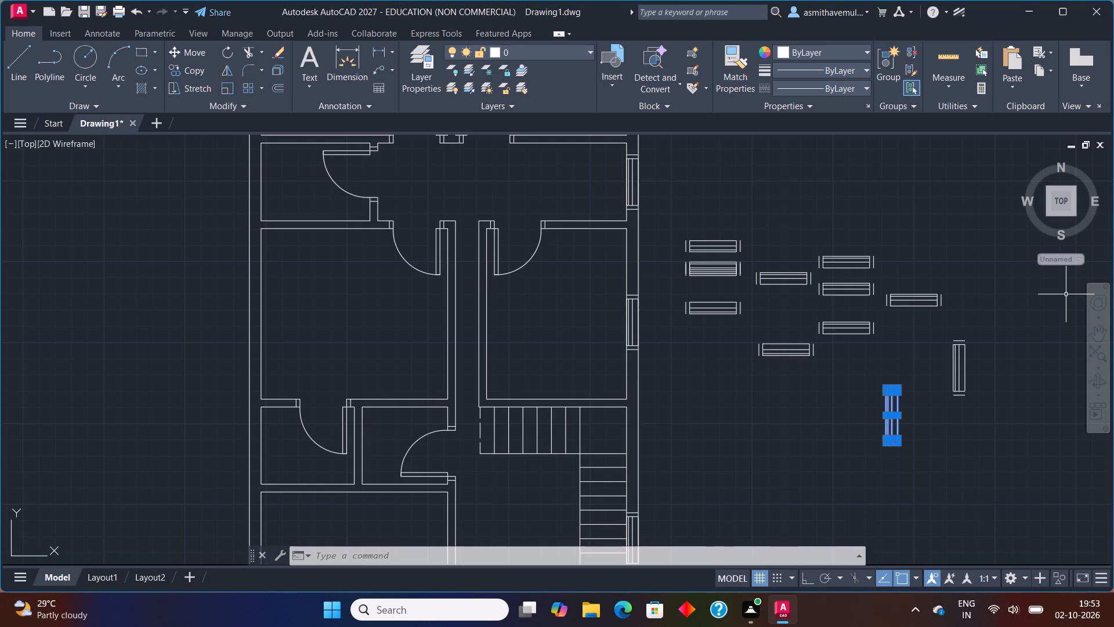
pyautogui.press('m')
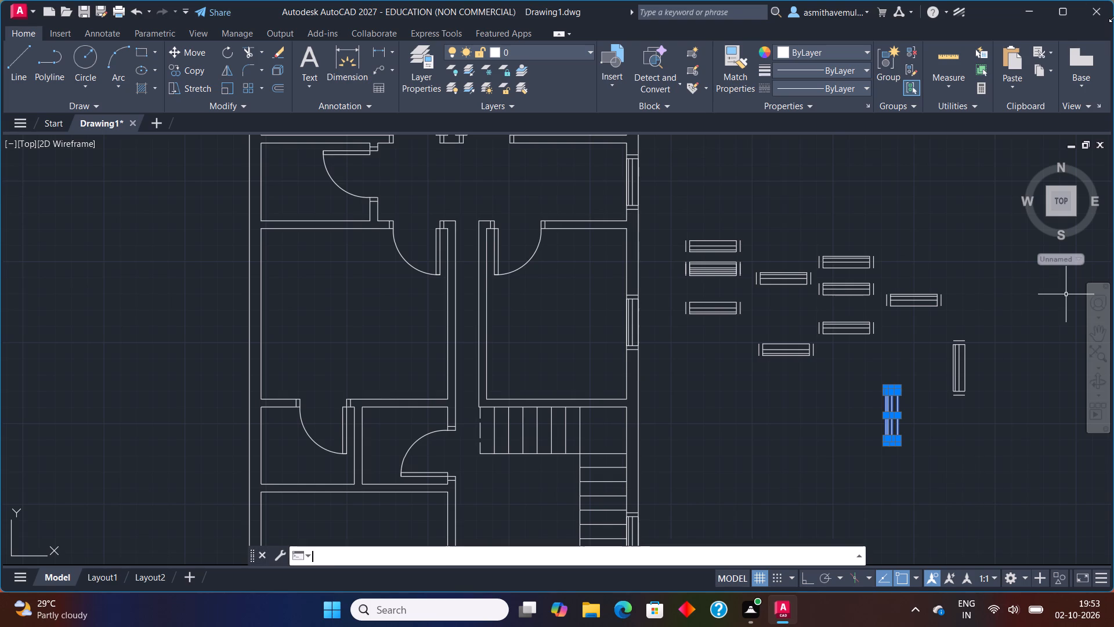
pyautogui.press('Return')
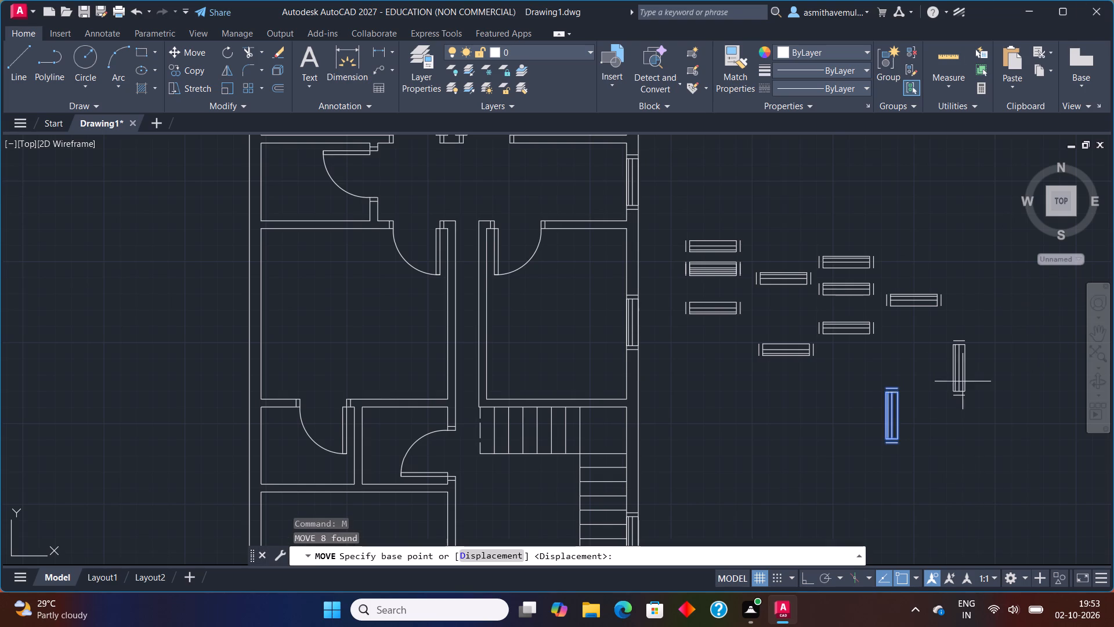
pyautogui.click(882, 389)
pyautogui.moveTo(624, 206); pyautogui.dragTo(889, 626, button='middle')
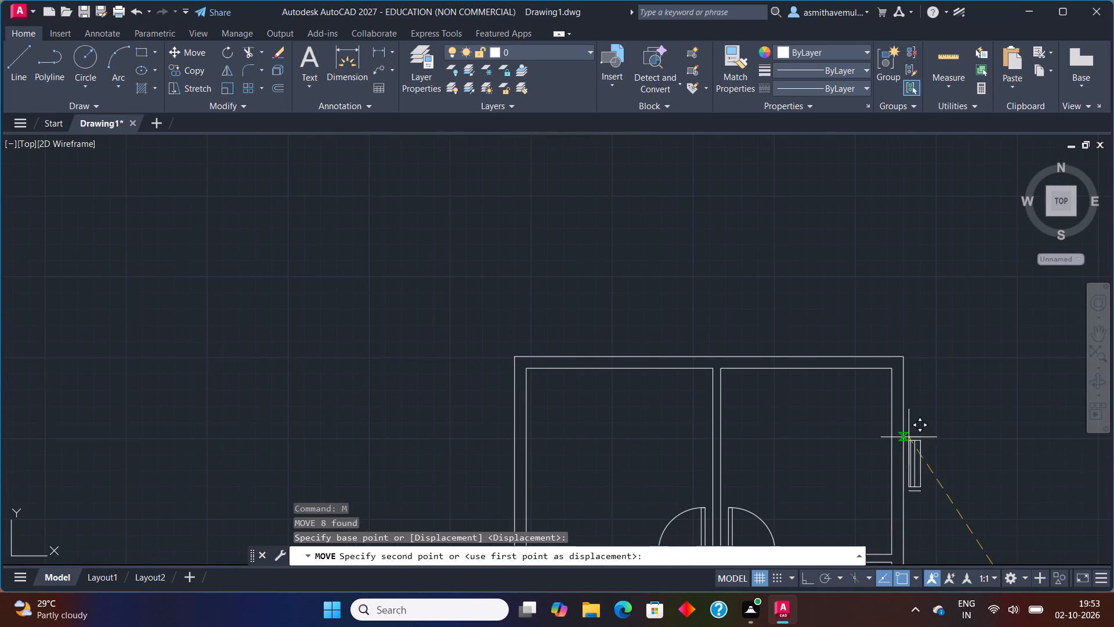
pyautogui.moveTo(911, 433); pyautogui.dragTo(805, 354, button='middle')
pyautogui.scroll(2, 805, 354)
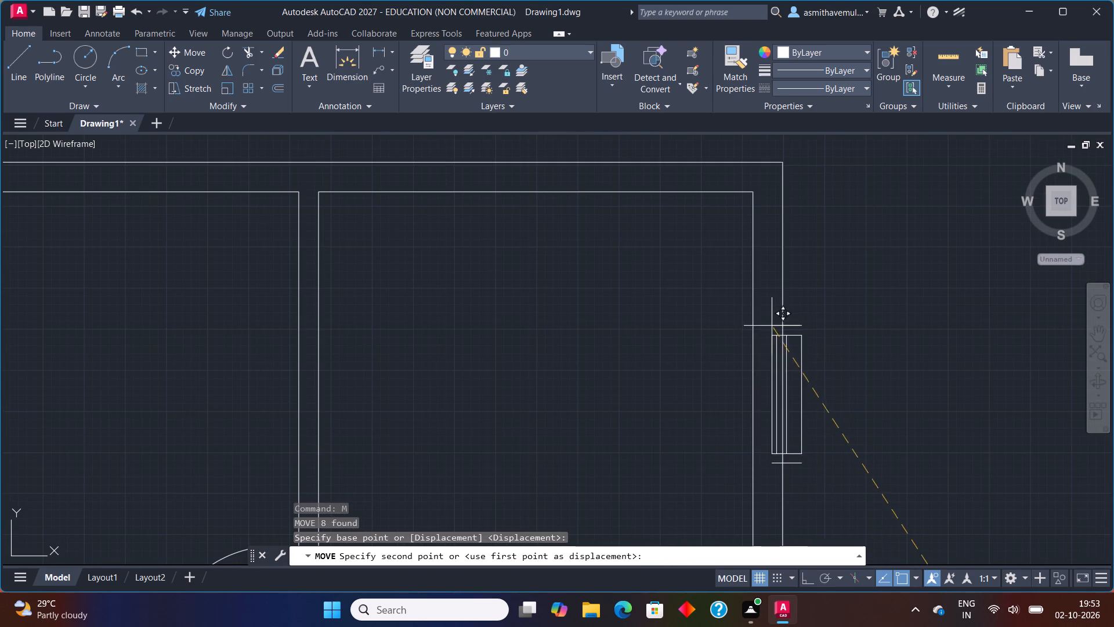
pyautogui.click(753, 347)
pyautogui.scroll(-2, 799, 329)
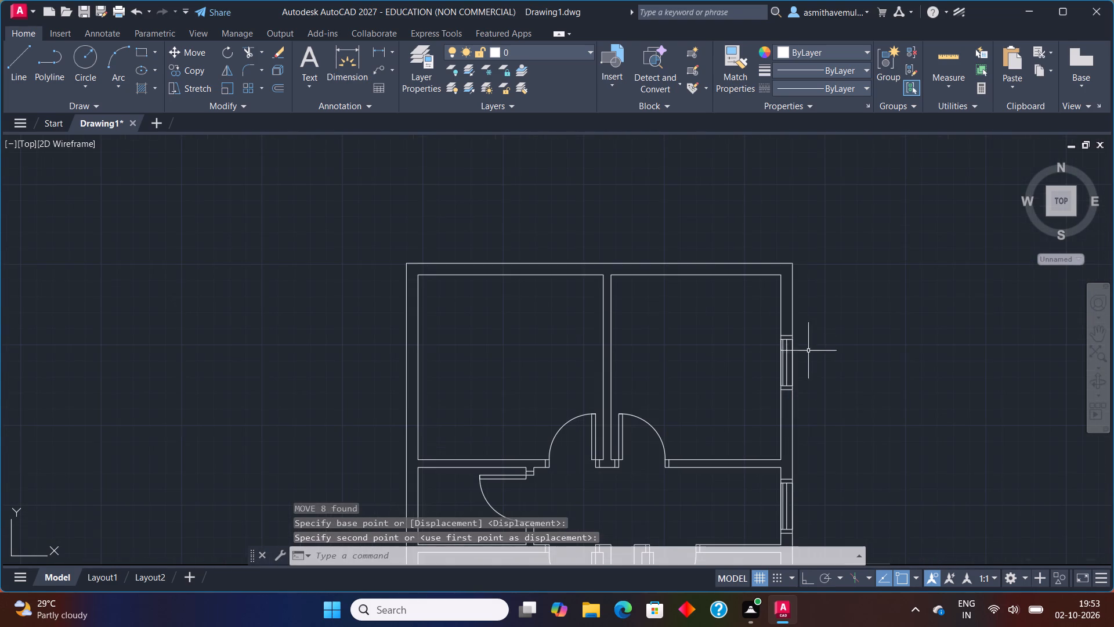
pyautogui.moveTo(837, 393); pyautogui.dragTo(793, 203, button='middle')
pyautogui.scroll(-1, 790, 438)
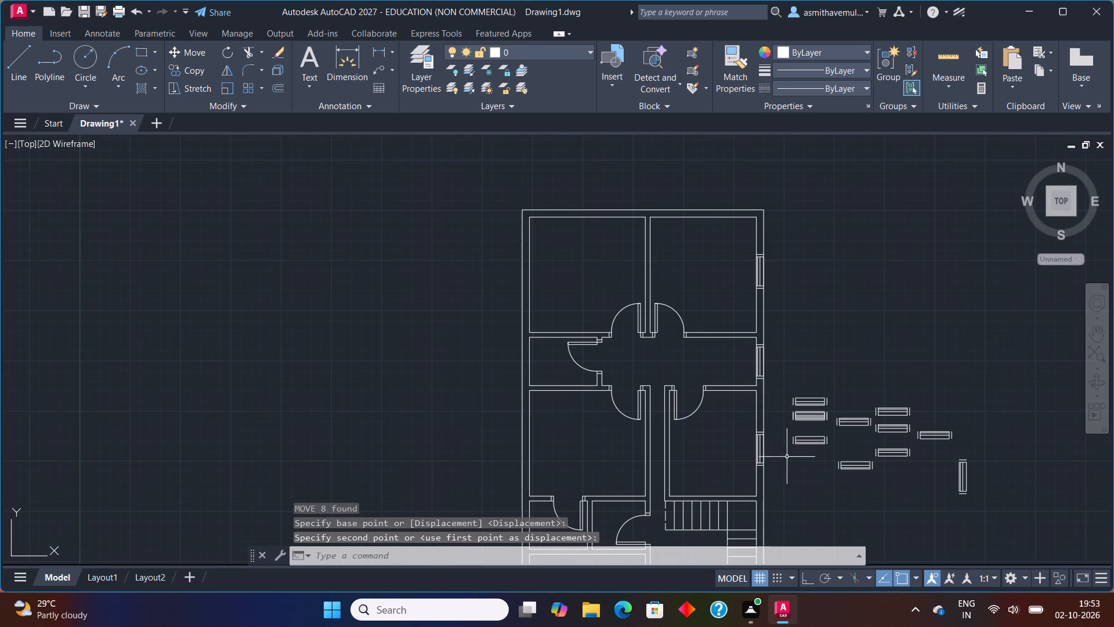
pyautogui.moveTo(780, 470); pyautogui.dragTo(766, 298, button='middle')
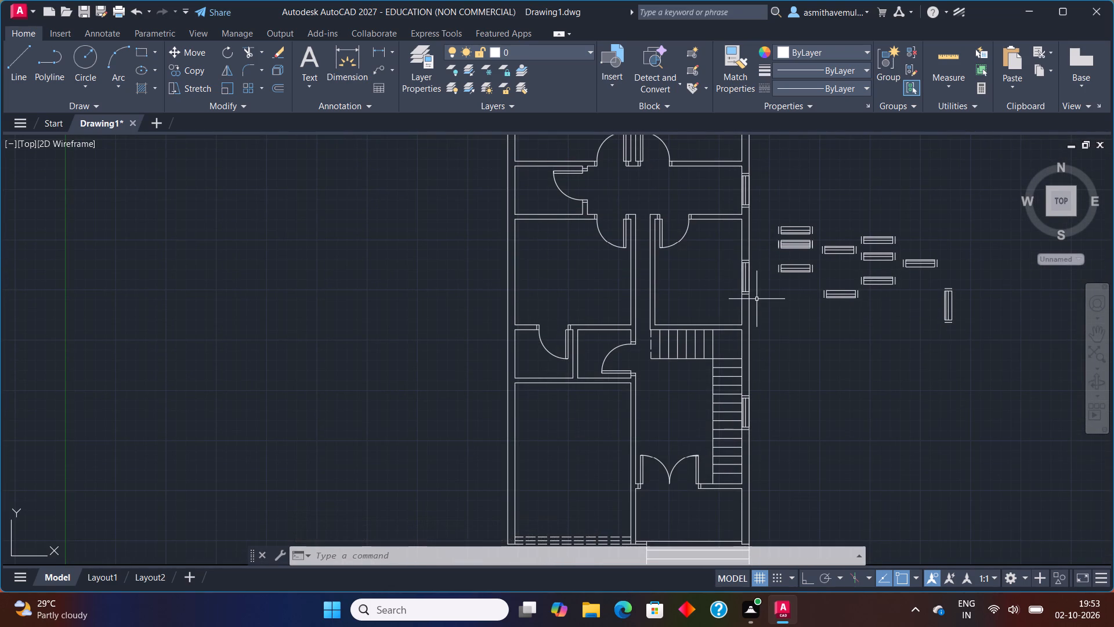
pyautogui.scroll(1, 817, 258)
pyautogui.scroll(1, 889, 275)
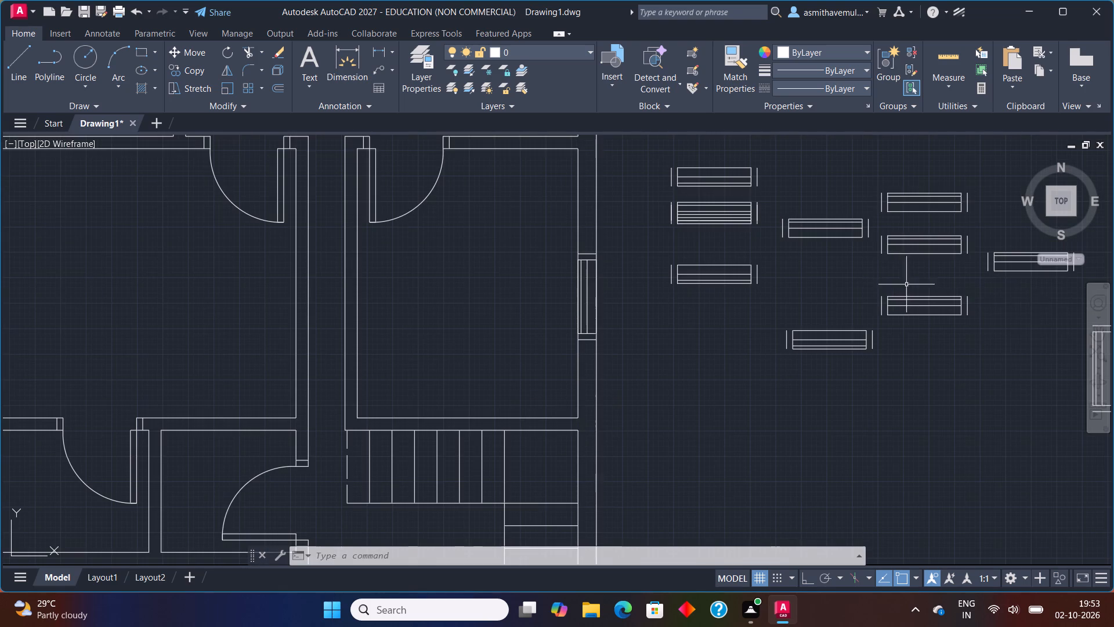
# Copy the southernmost free horizontal window symbol by its lower west corner onto the inner line of the northeast room's north wall.
pyautogui.moveTo(899, 334); pyautogui.dragTo(893, 331)
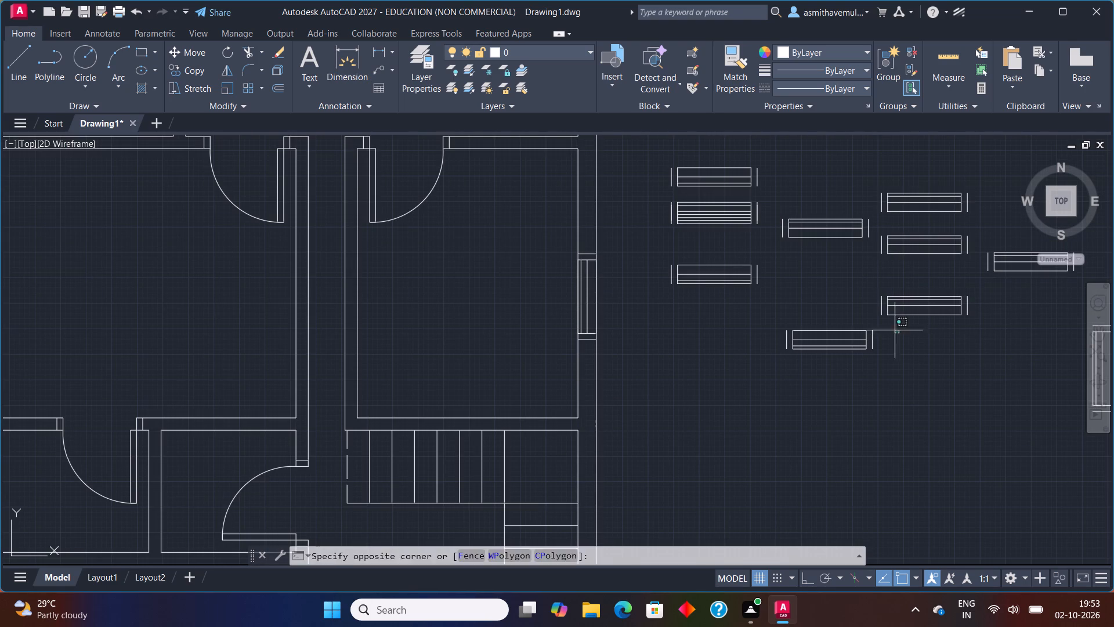
pyautogui.moveTo(893, 331); pyautogui.dragTo(832, 396)
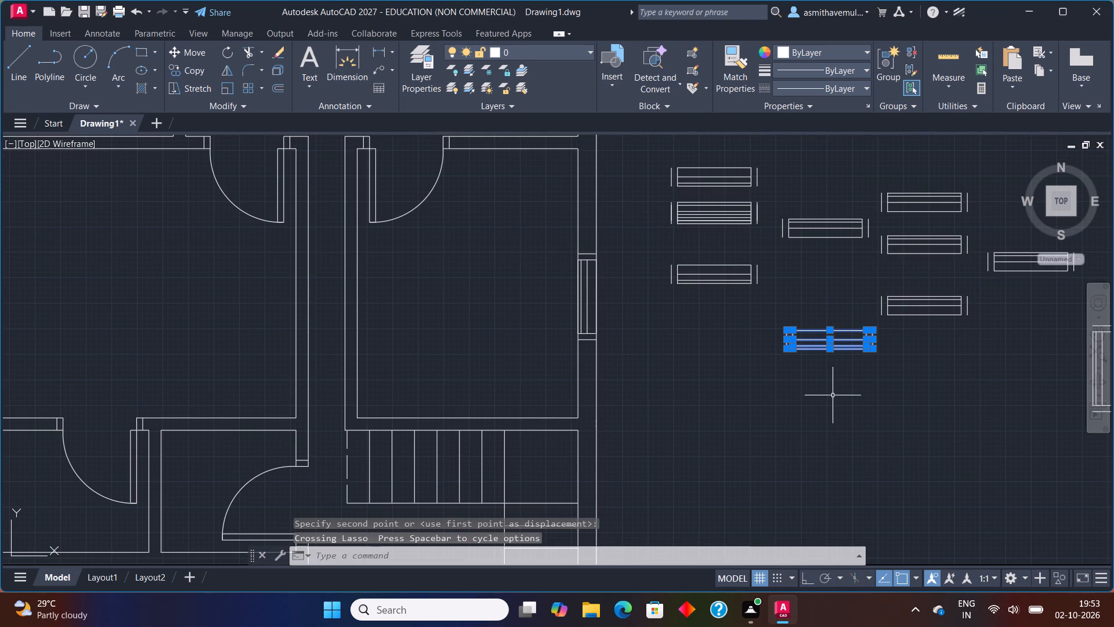
pyautogui.write('COPY')
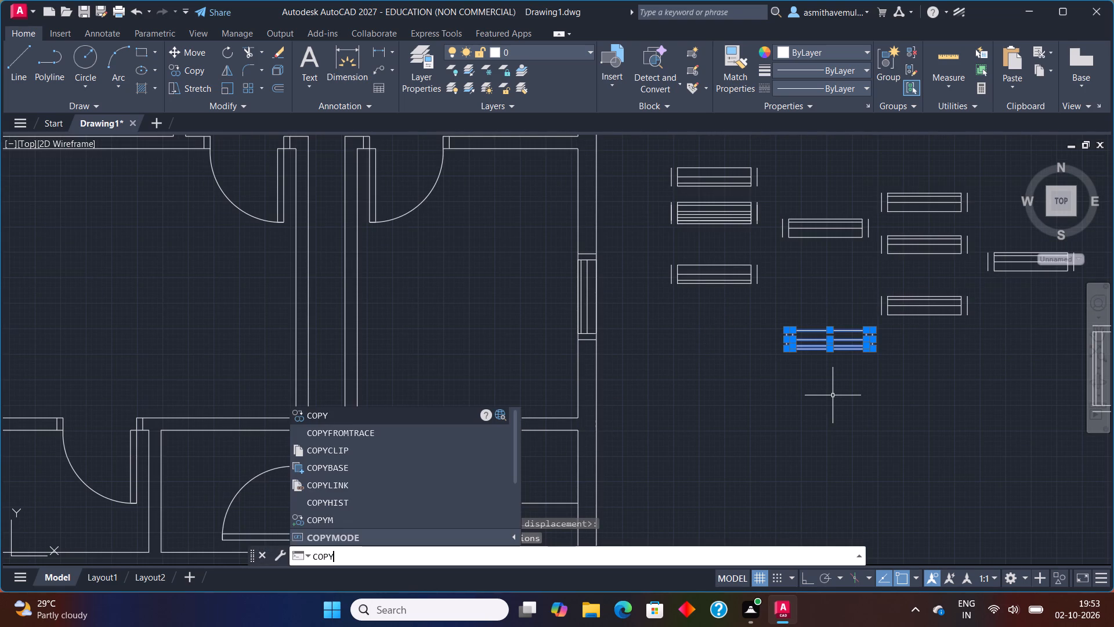
pyautogui.press('Return')
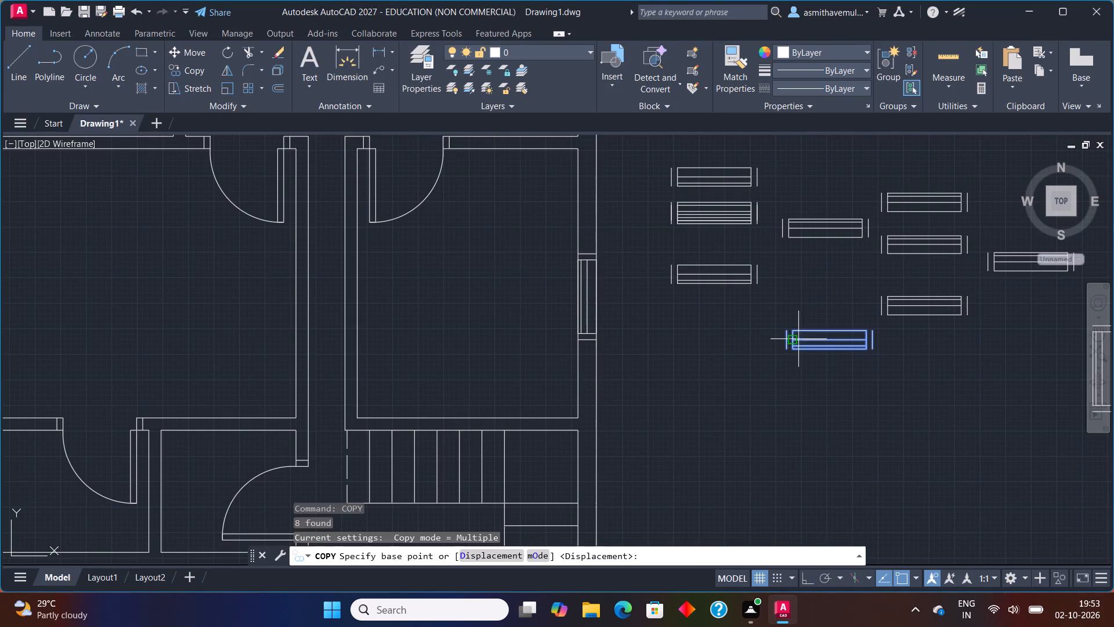
pyautogui.moveTo(782, 351); pyautogui.dragTo(782, 349)
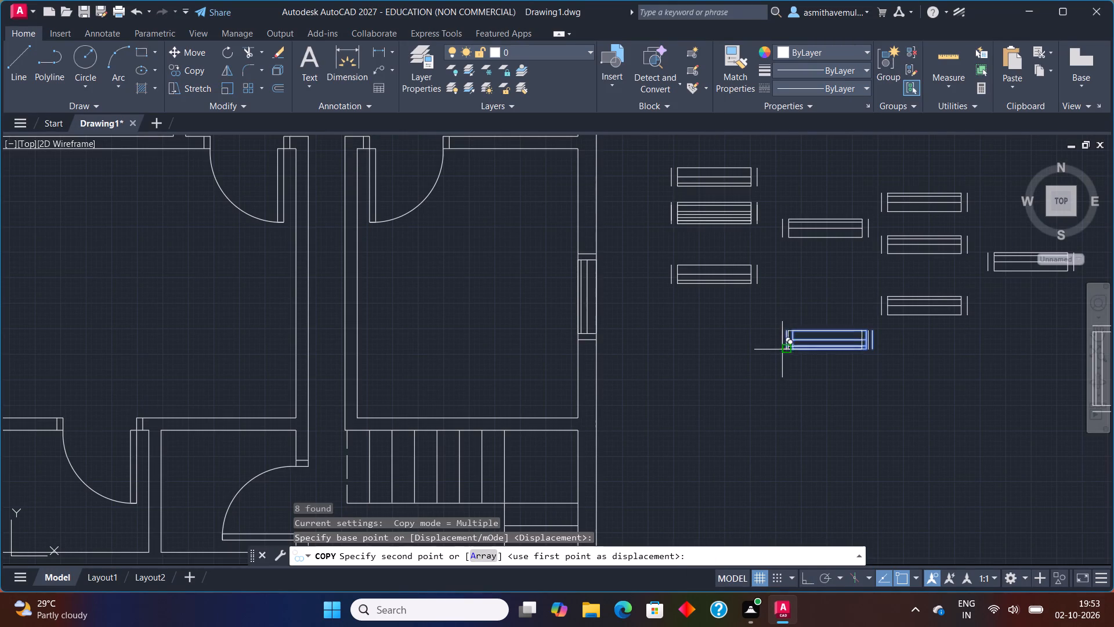
pyautogui.moveTo(782, 349); pyautogui.dragTo(778, 340)
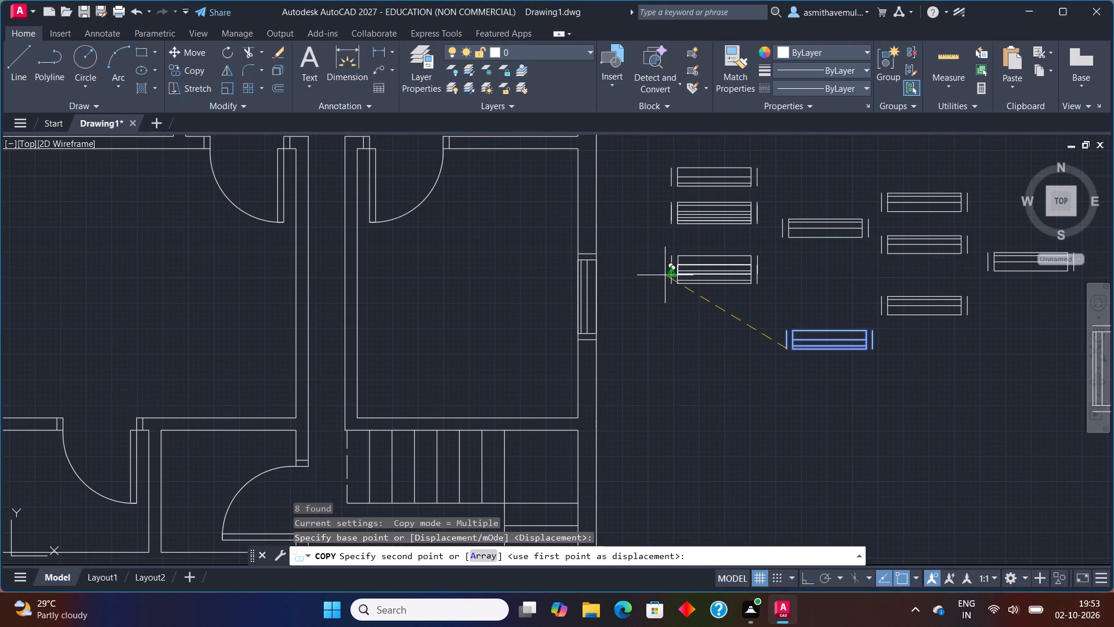
pyautogui.moveTo(628, 253); pyautogui.dragTo(737, 361, button='middle')
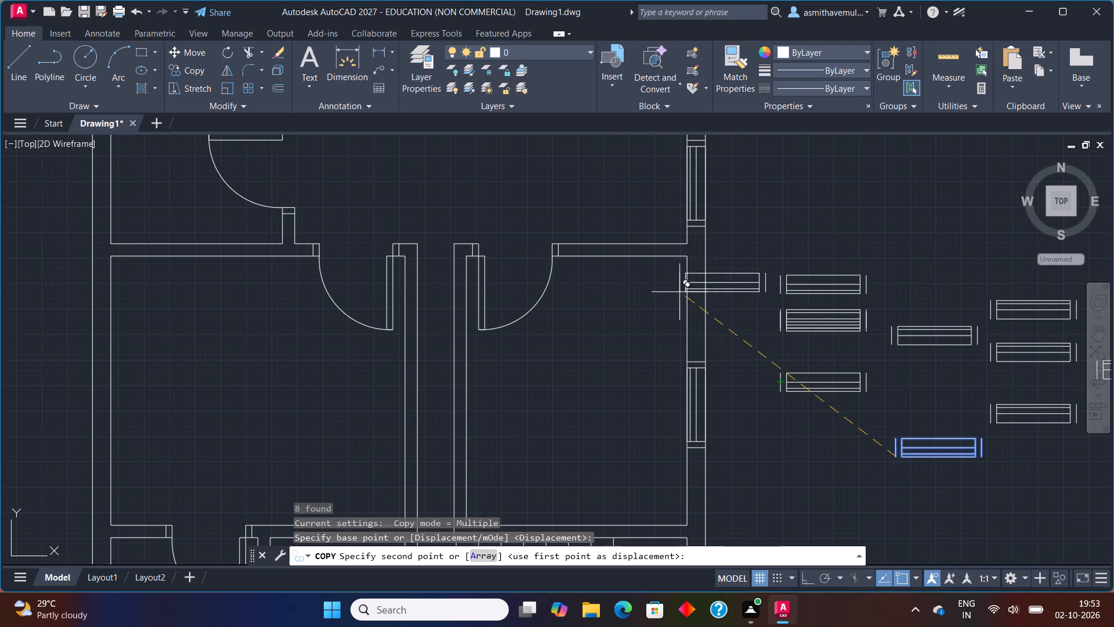
pyautogui.moveTo(666, 278); pyautogui.dragTo(726, 355, button='middle')
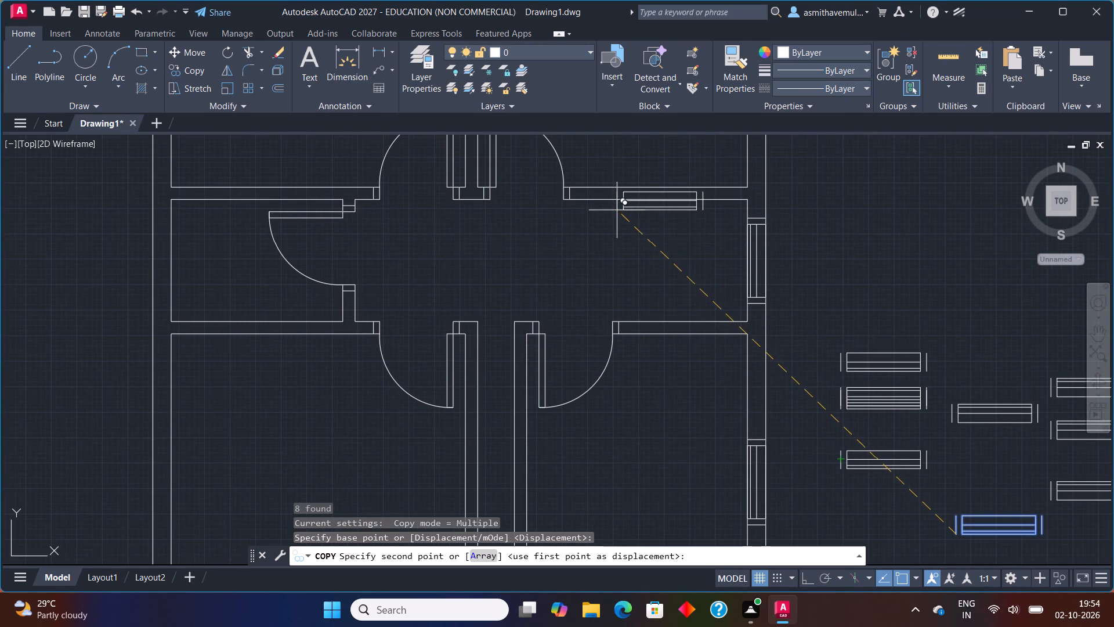
pyautogui.moveTo(617, 210); pyautogui.dragTo(609, 380, button='middle')
pyautogui.scroll(1, 627, 230)
pyautogui.moveTo(603, 245); pyautogui.dragTo(569, 323, button='middle')
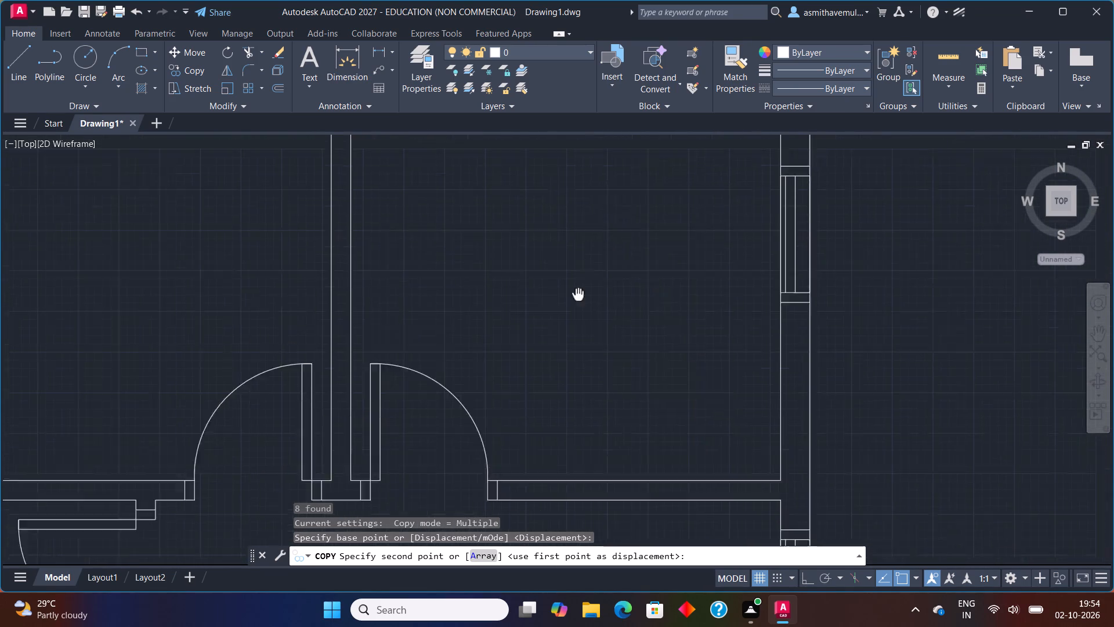
pyautogui.moveTo(569, 323); pyautogui.dragTo(559, 367, button='middle')
pyautogui.moveTo(541, 258); pyautogui.dragTo(532, 404, button='middle')
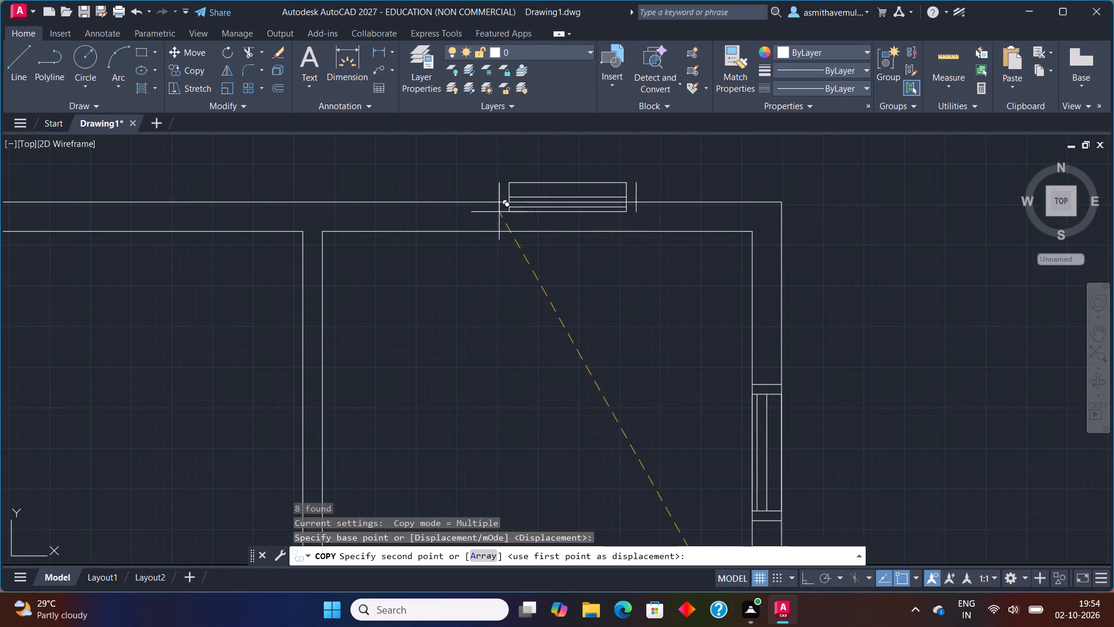
pyautogui.scroll(1, 494, 221)
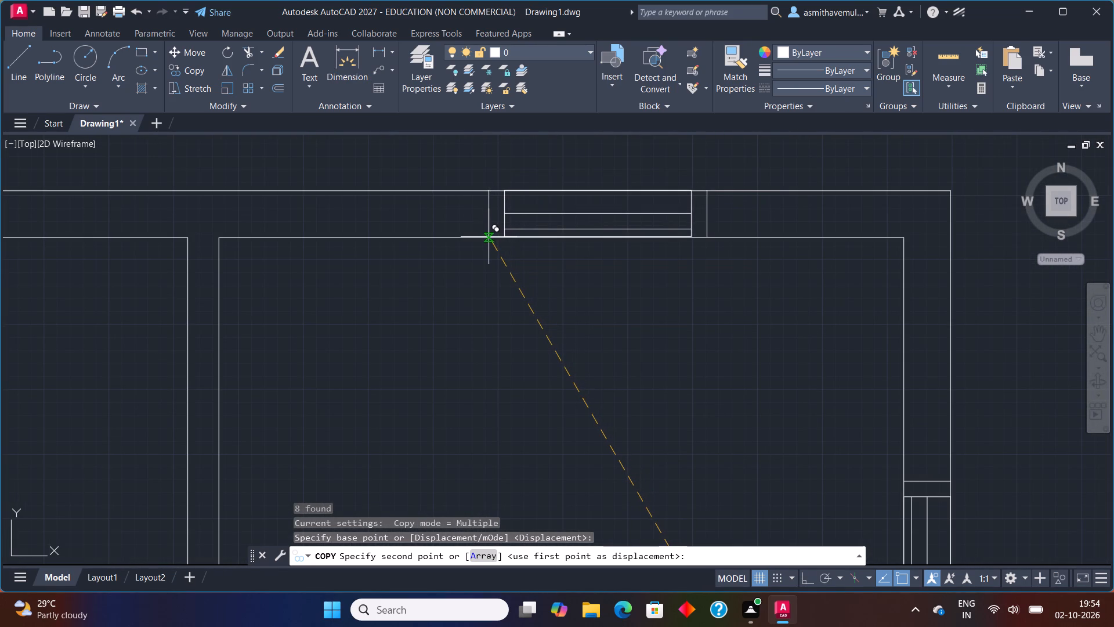
pyautogui.click(489, 236)
# Place another copy of the horizontal window symbol on the inner line of the northwest room's north exterior wall.
pyautogui.moveTo(291, 260); pyautogui.dragTo(441, 288, button='middle')
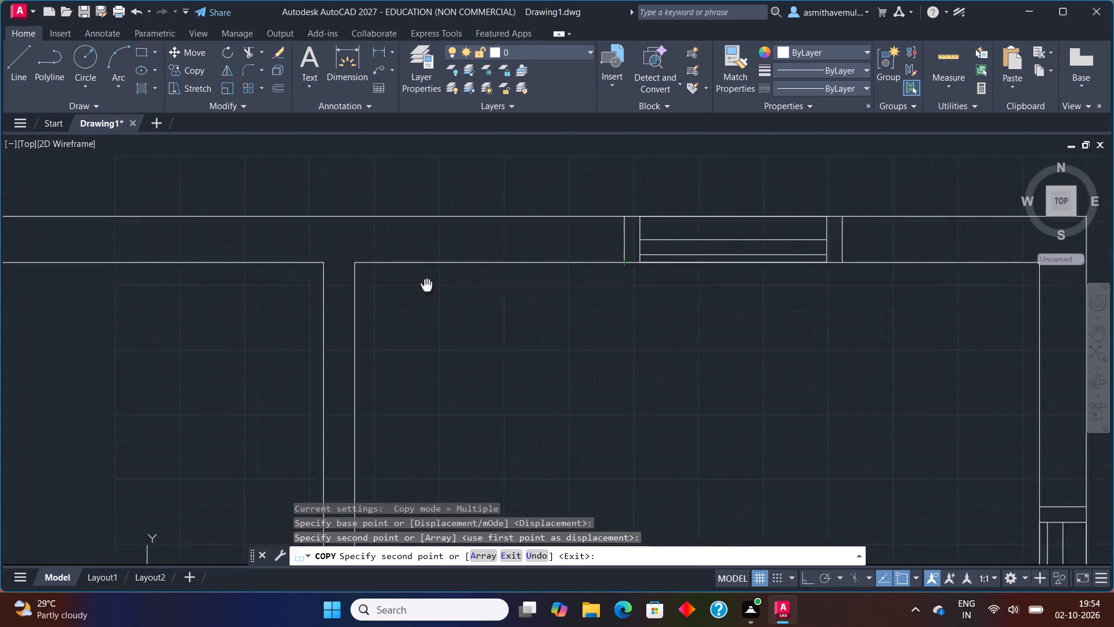
pyautogui.moveTo(441, 288); pyautogui.dragTo(707, 337, button='middle')
pyautogui.scroll(-3, 155, 268)
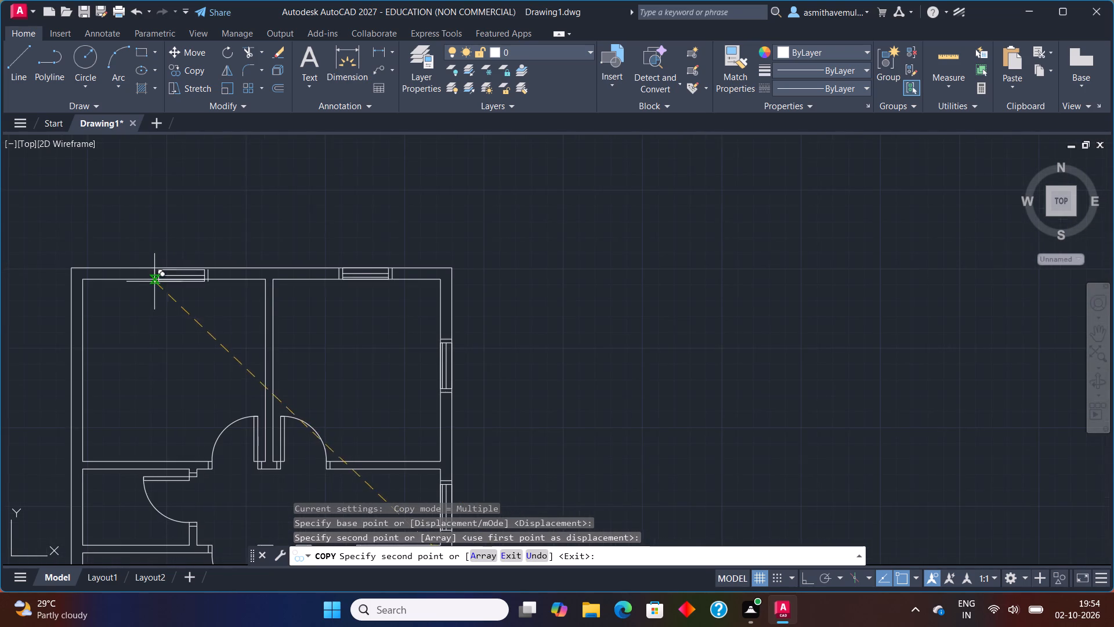
pyautogui.moveTo(156, 282); pyautogui.dragTo(341, 288, button='middle')
pyautogui.scroll(1, 339, 265)
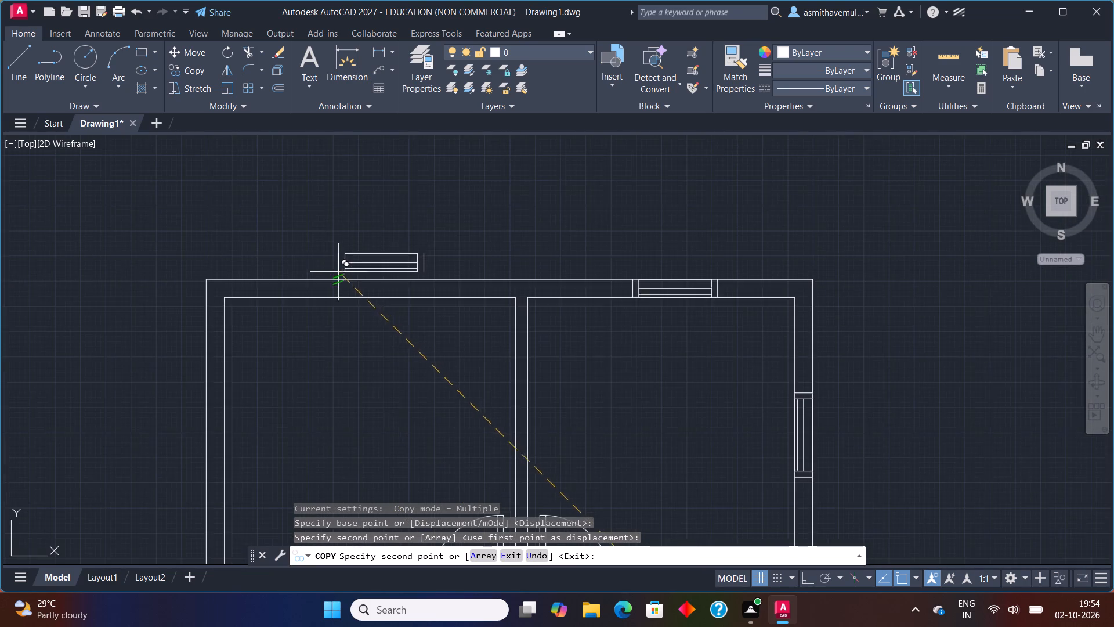
pyautogui.scroll(2, 338, 275)
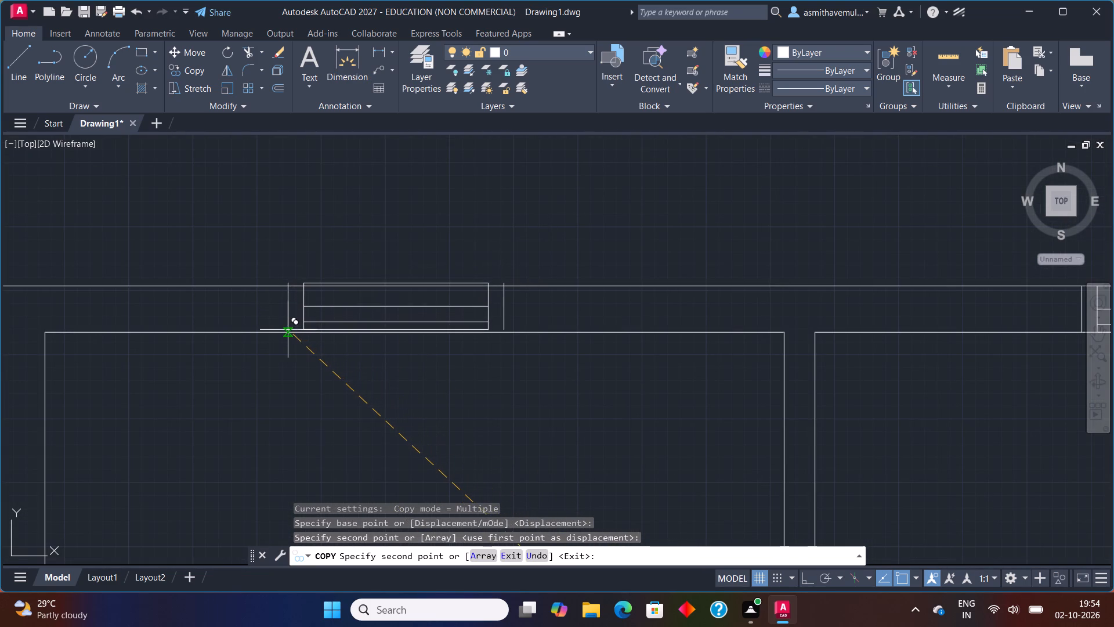
pyautogui.click(292, 332)
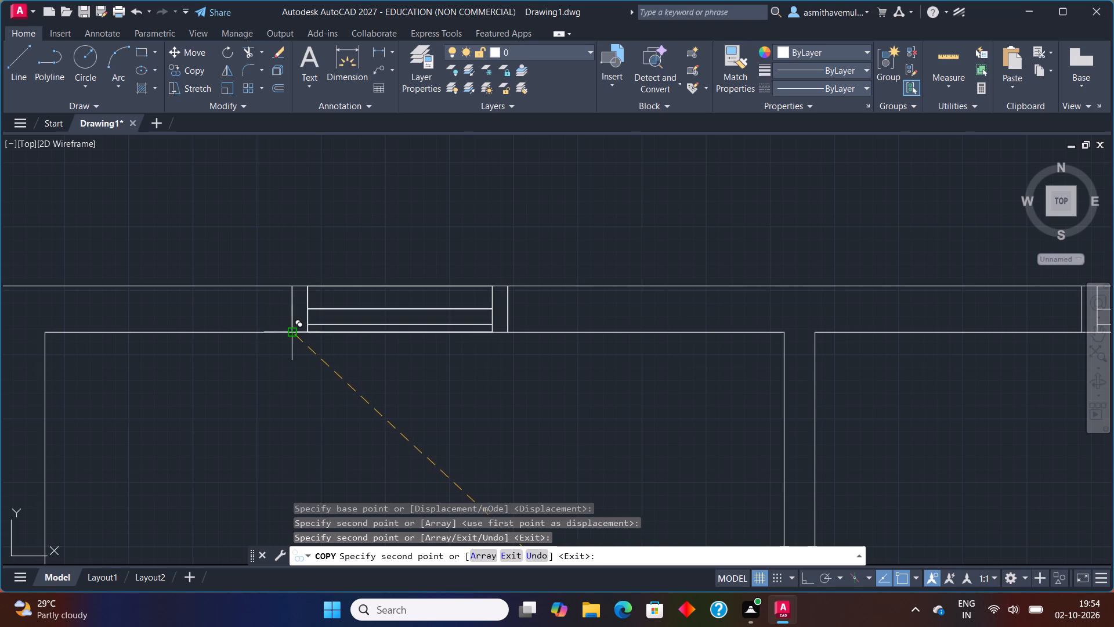
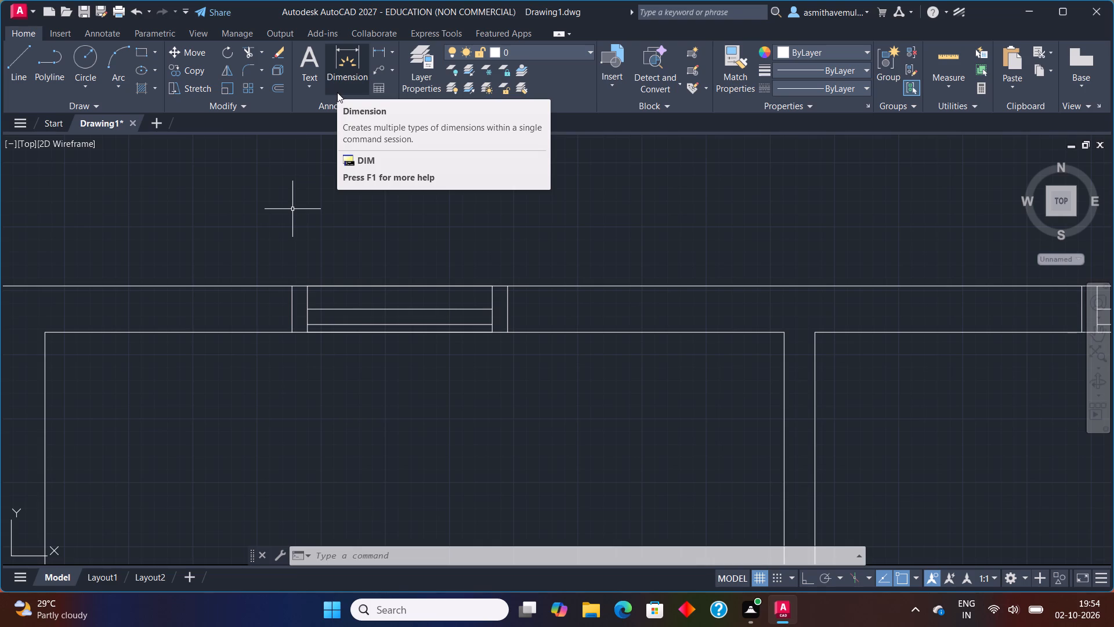
# Erase the two long window outline segments overlapping the wall lines at the northwest room's north window.
pyautogui.click(386, 286)
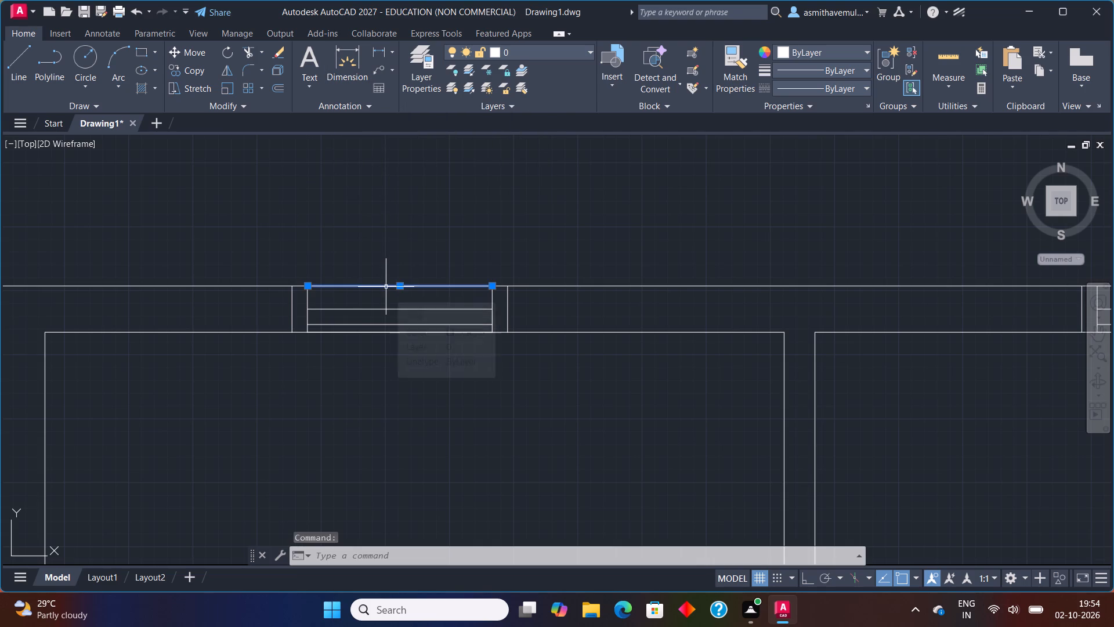
pyautogui.press('Delete')
pyautogui.scroll(1, 368, 331)
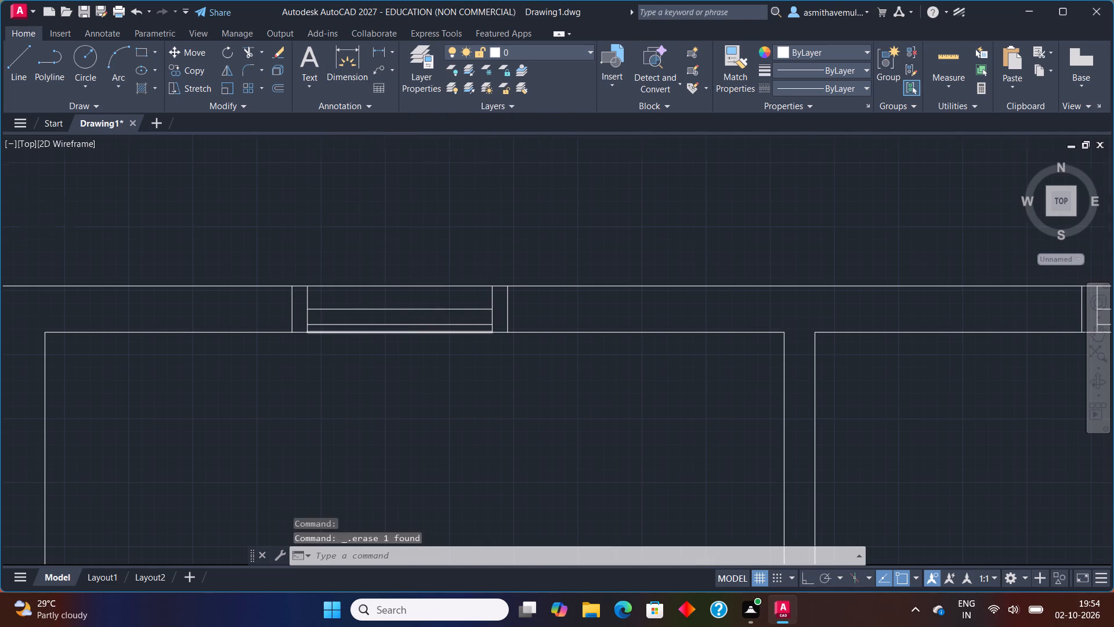
pyautogui.scroll(2, 368, 331)
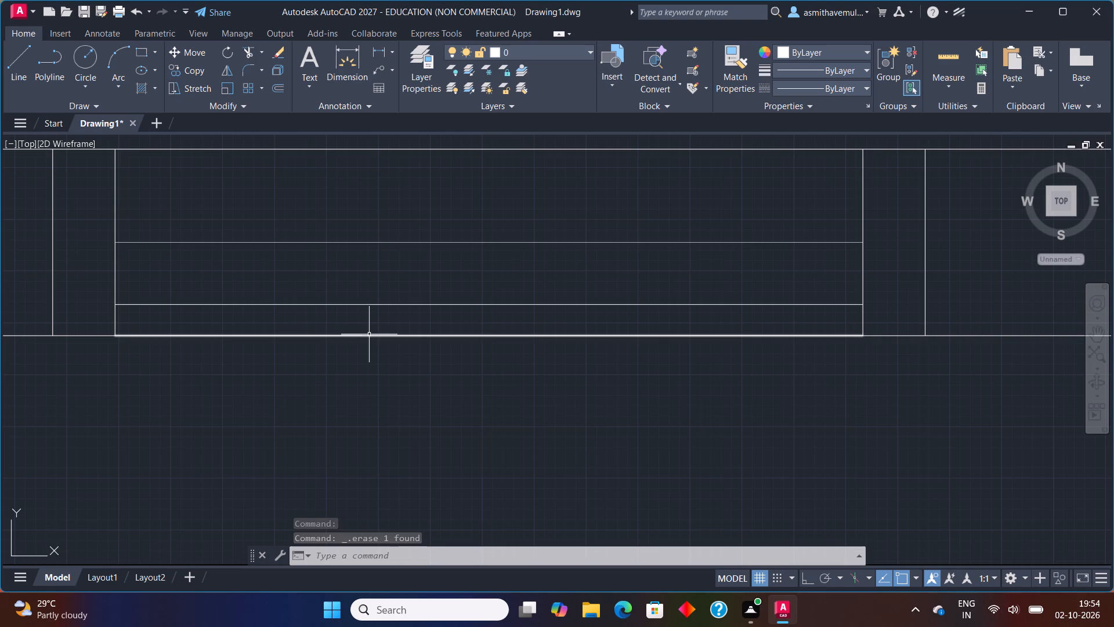
pyautogui.click(369, 337)
pyautogui.press('Delete')
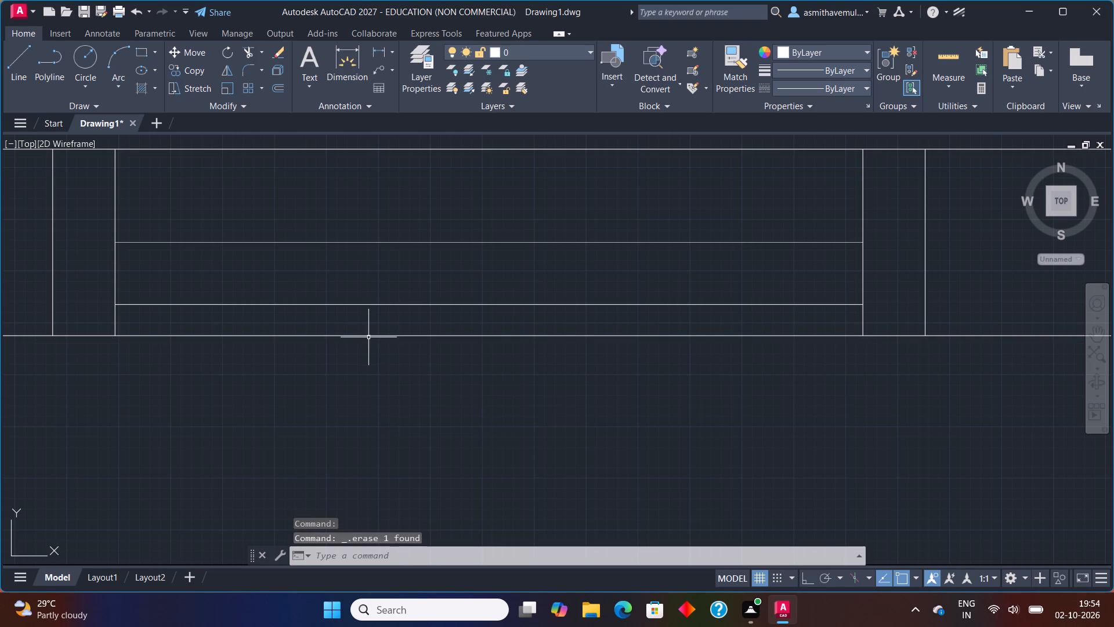
# Erase the two long window outline segments overlapping the wall lines at the northeast room's north window.
pyautogui.scroll(-2, 426, 326)
pyautogui.scroll(-2, 552, 345)
pyautogui.moveTo(839, 405); pyautogui.dragTo(822, 401, button='middle')
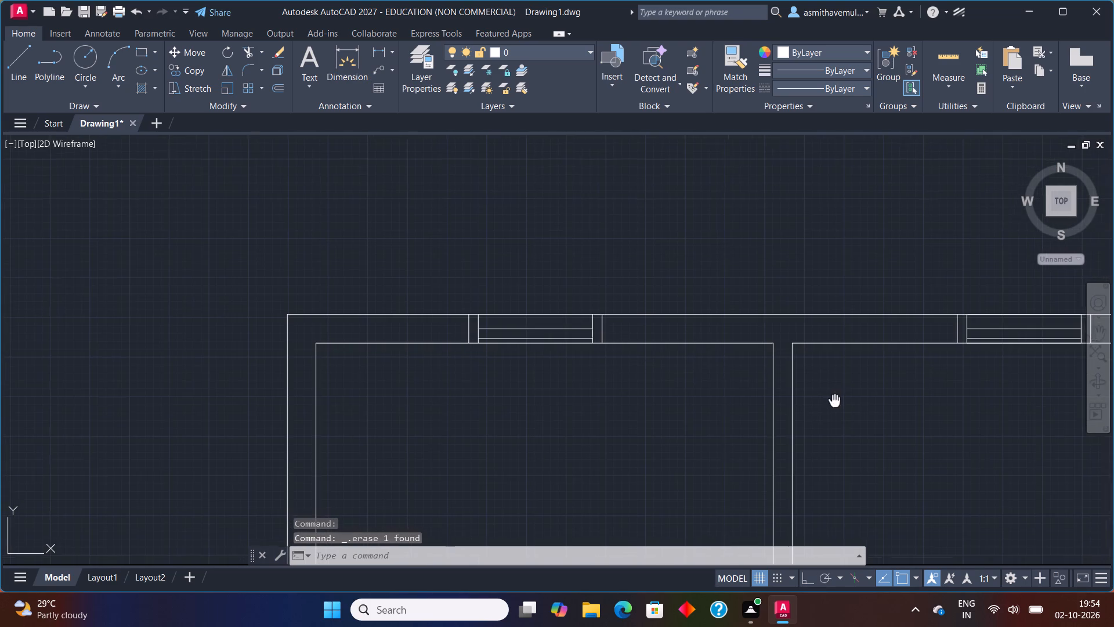
pyautogui.moveTo(822, 401); pyautogui.dragTo(526, 398, button='middle')
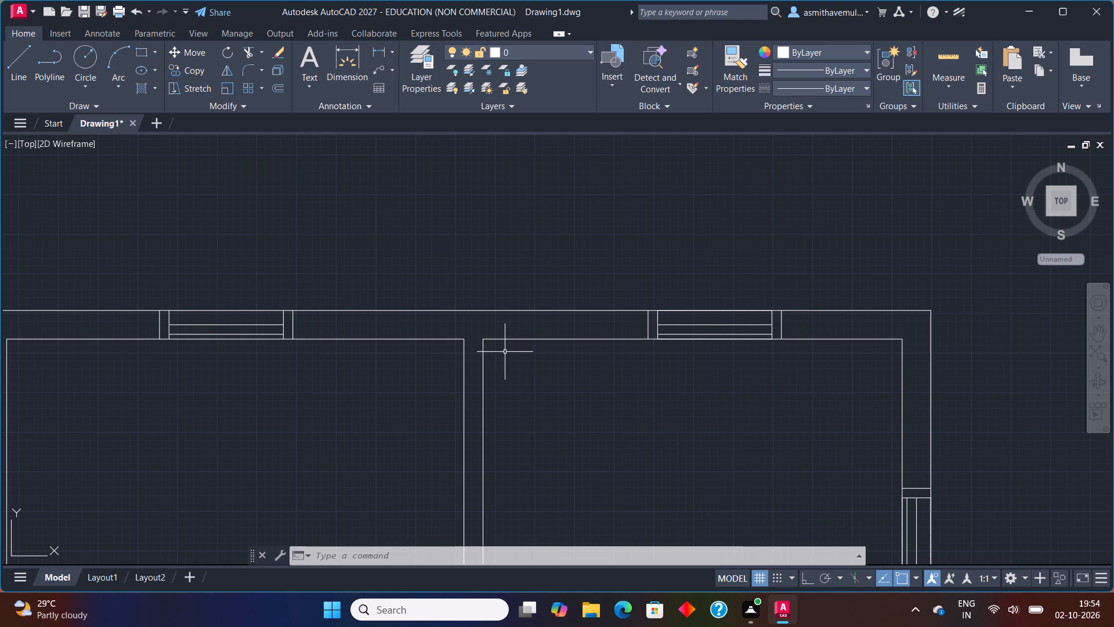
pyautogui.click(695, 311)
pyautogui.press('Delete')
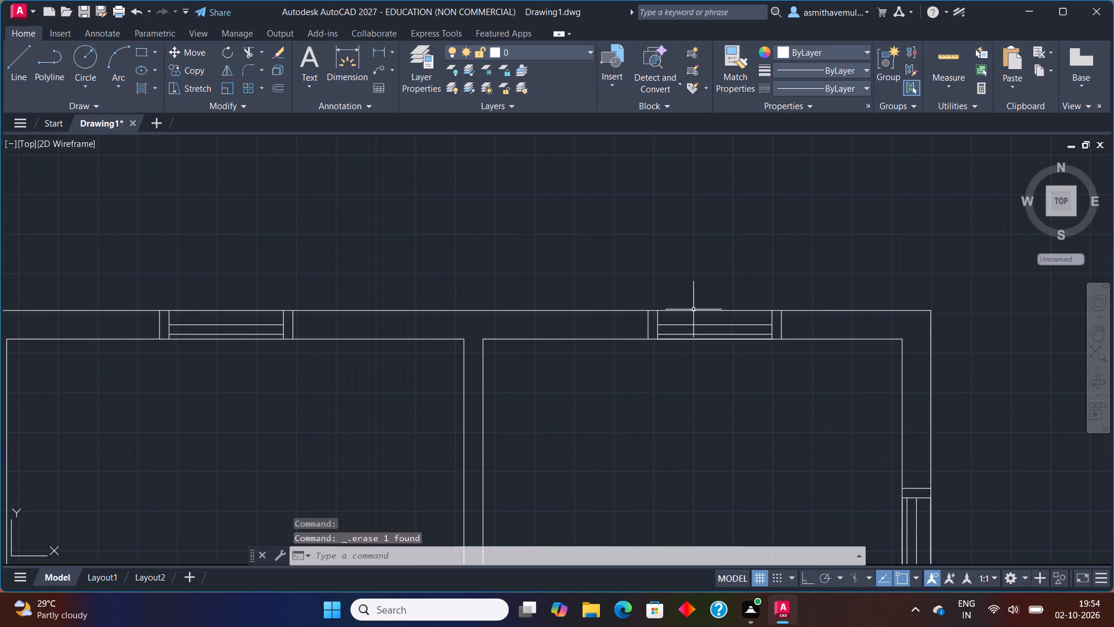
pyautogui.scroll(1, 698, 348)
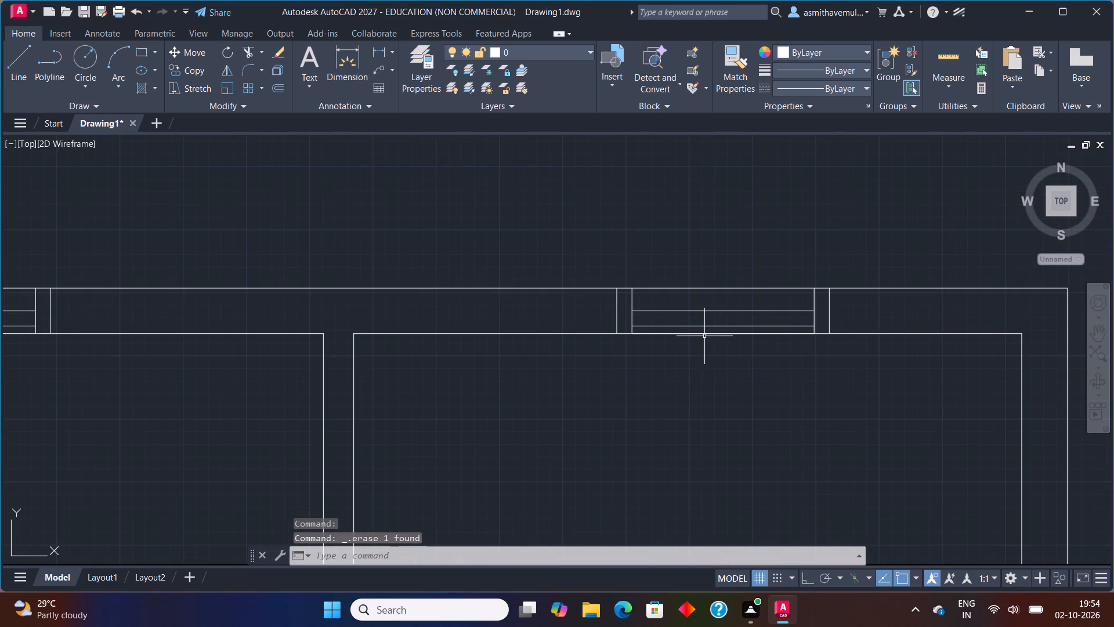
pyautogui.click(705, 333)
pyautogui.press('Delete')
# Erase the outer and inner window outline segments overlapping the wall lines at the northeast room's east window.
pyautogui.scroll(-2, 630, 296)
pyautogui.scroll(-1, 717, 376)
pyautogui.moveTo(722, 479); pyautogui.dragTo(721, 477, button='middle')
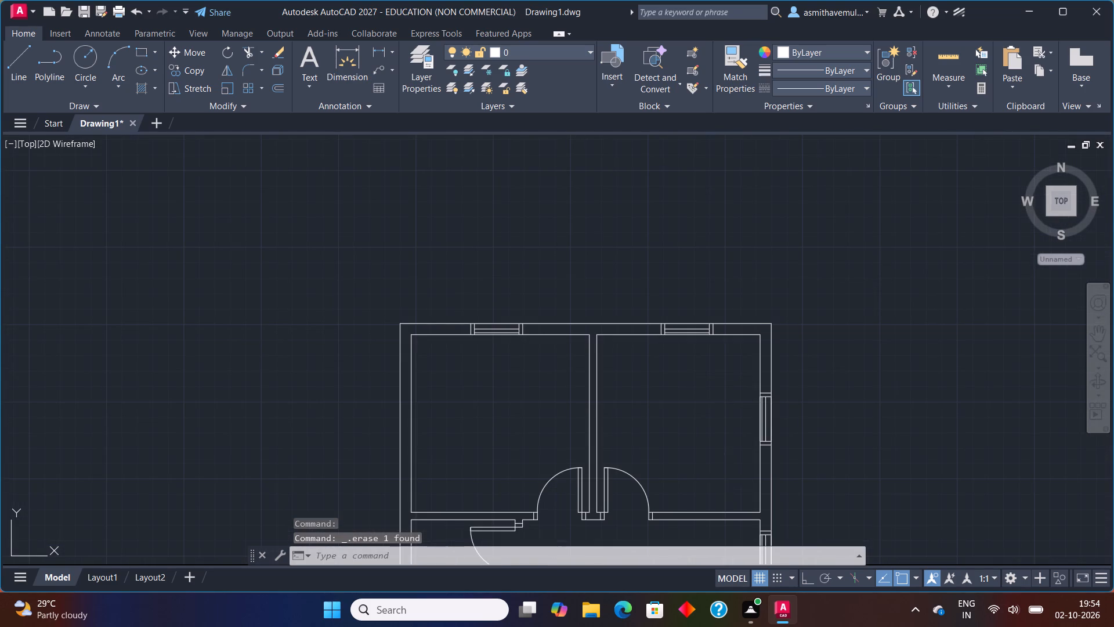
pyautogui.moveTo(721, 477); pyautogui.dragTo(559, 401, button='middle')
pyautogui.scroll(3, 599, 348)
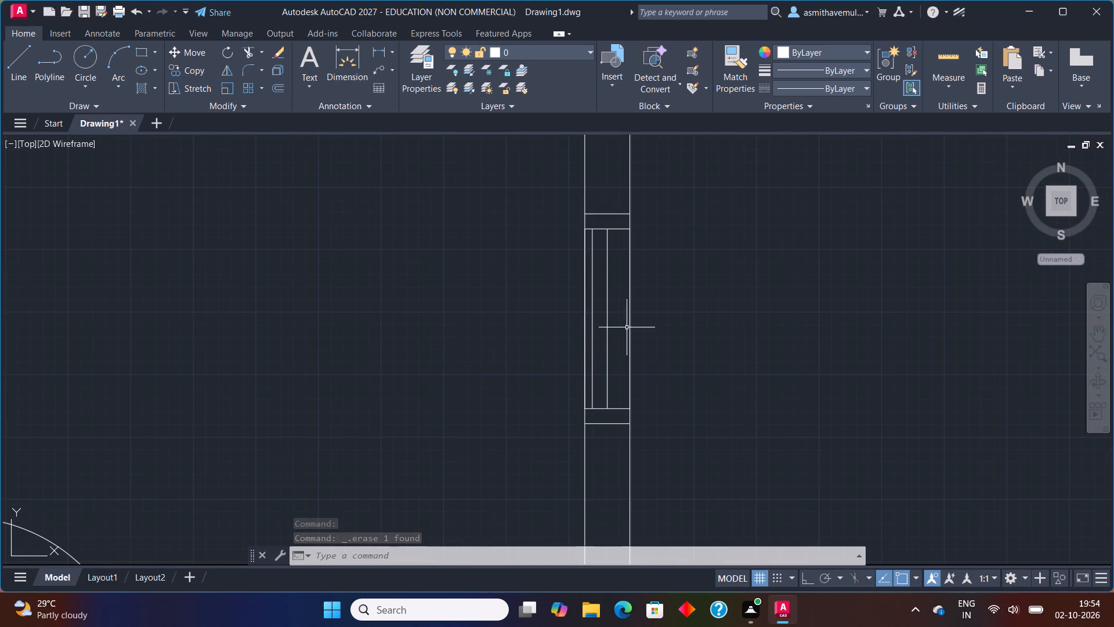
pyautogui.click(630, 327)
pyautogui.press('Delete')
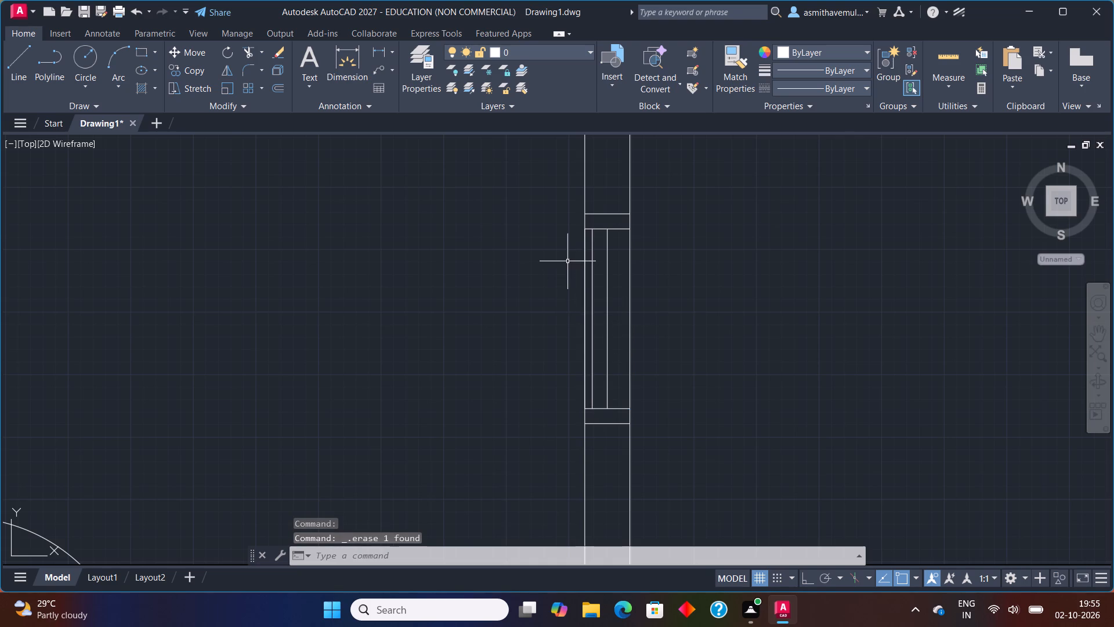
pyautogui.click(583, 300)
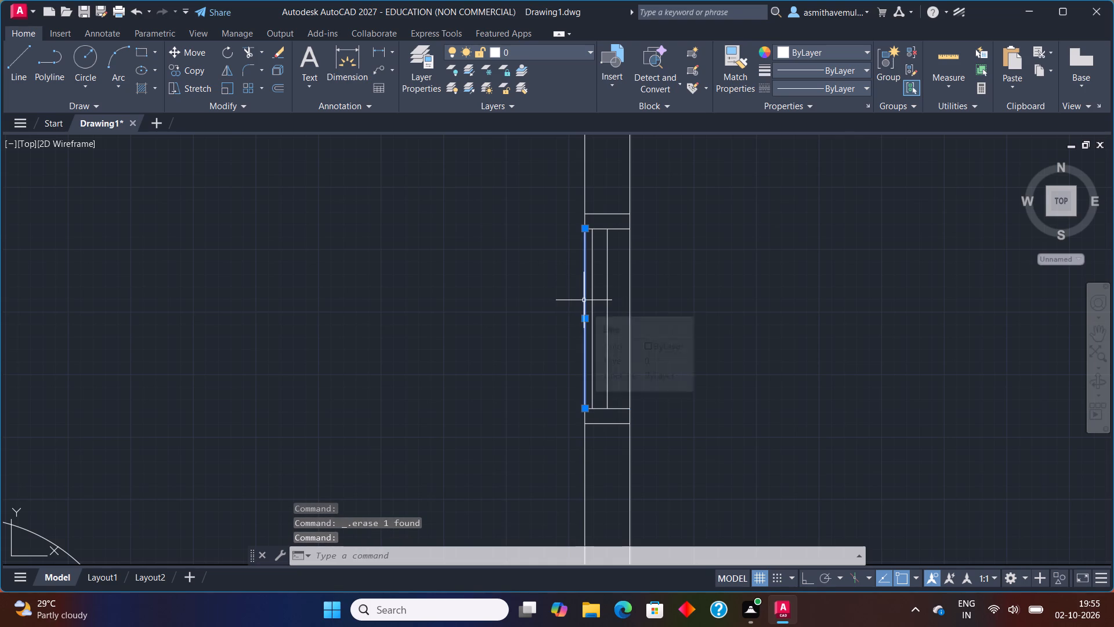
pyautogui.press('Delete')
# Erase the passage window's outer outline segment overlapping the outer line of the east exterior wall.
pyautogui.scroll(-2, 562, 307)
pyautogui.moveTo(682, 403); pyautogui.dragTo(693, 380, button='middle')
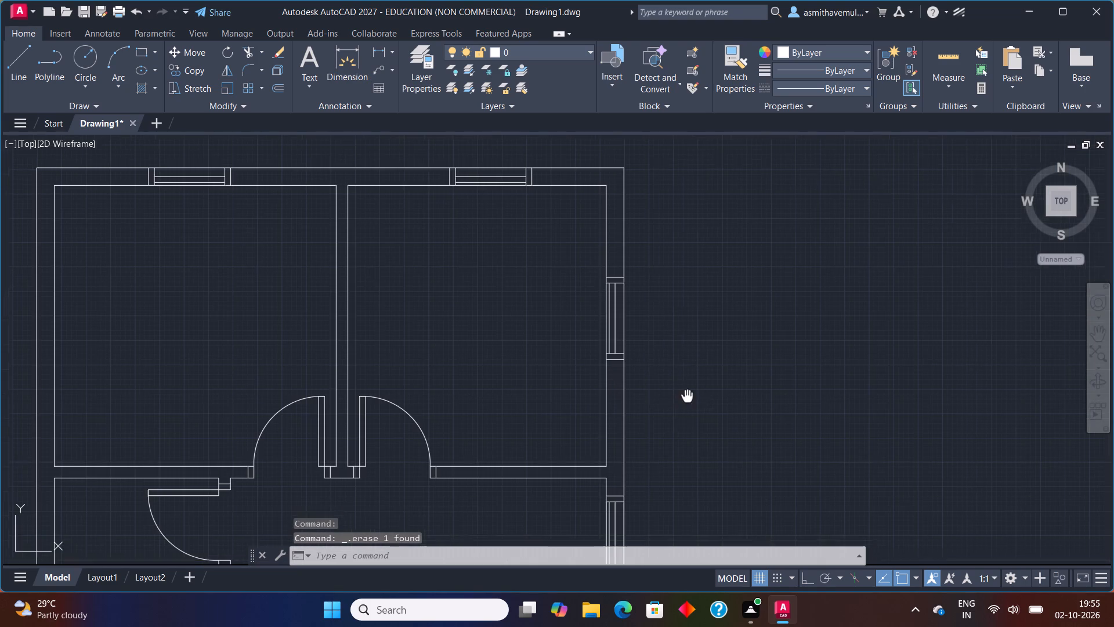
pyautogui.moveTo(693, 380); pyautogui.dragTo(723, 222, button='middle')
pyautogui.moveTo(687, 392); pyautogui.dragTo(695, 365, button='middle')
pyautogui.scroll(1, 687, 356)
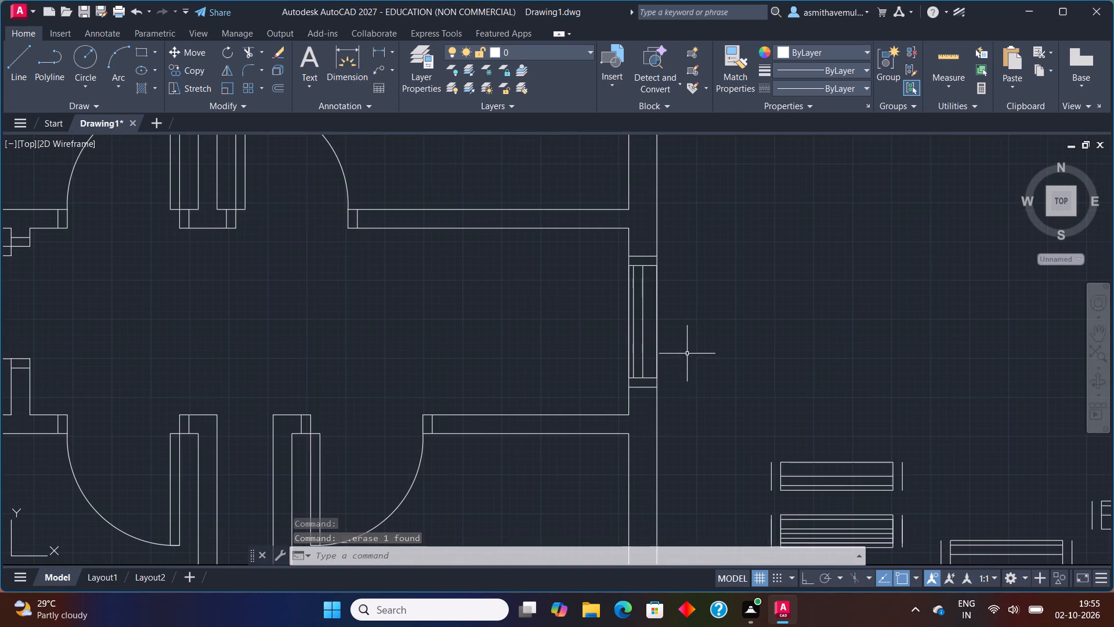
pyautogui.click(657, 326)
pyautogui.press('Delete')
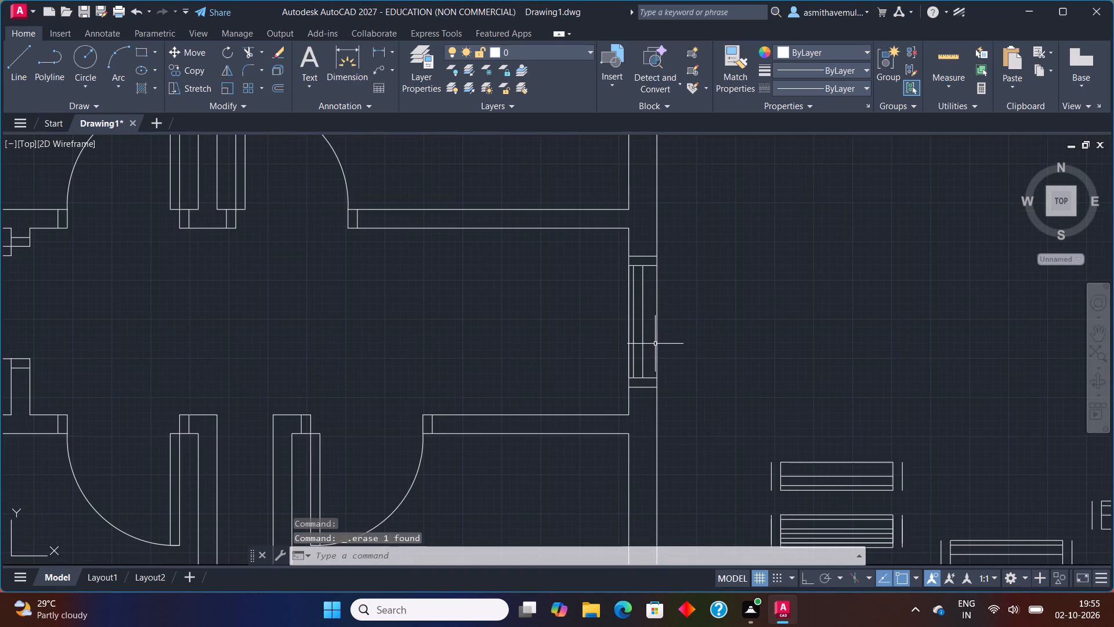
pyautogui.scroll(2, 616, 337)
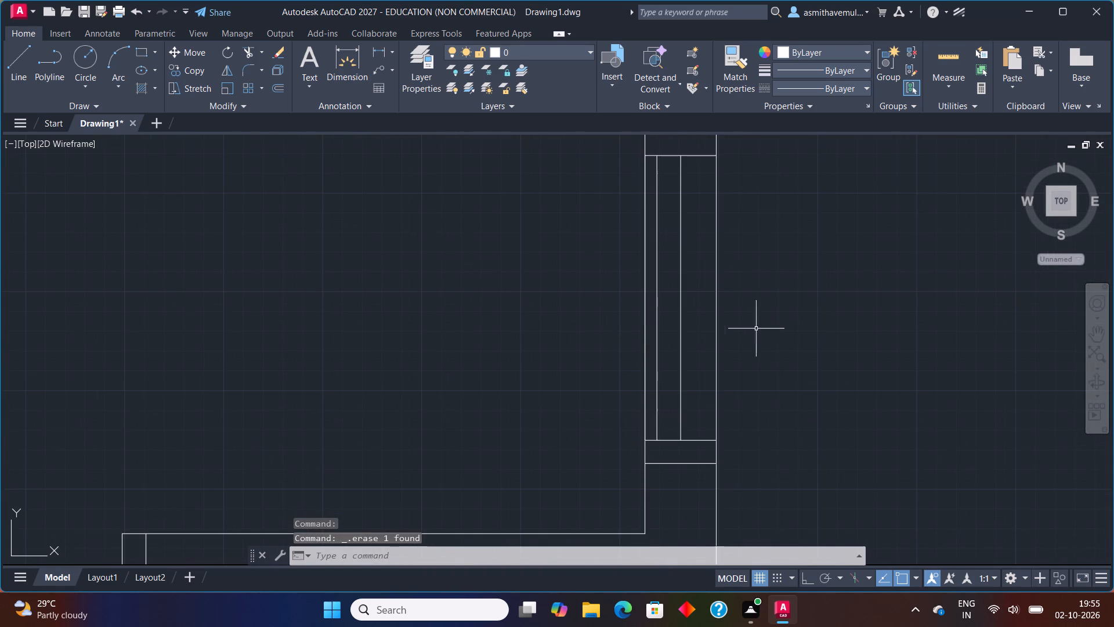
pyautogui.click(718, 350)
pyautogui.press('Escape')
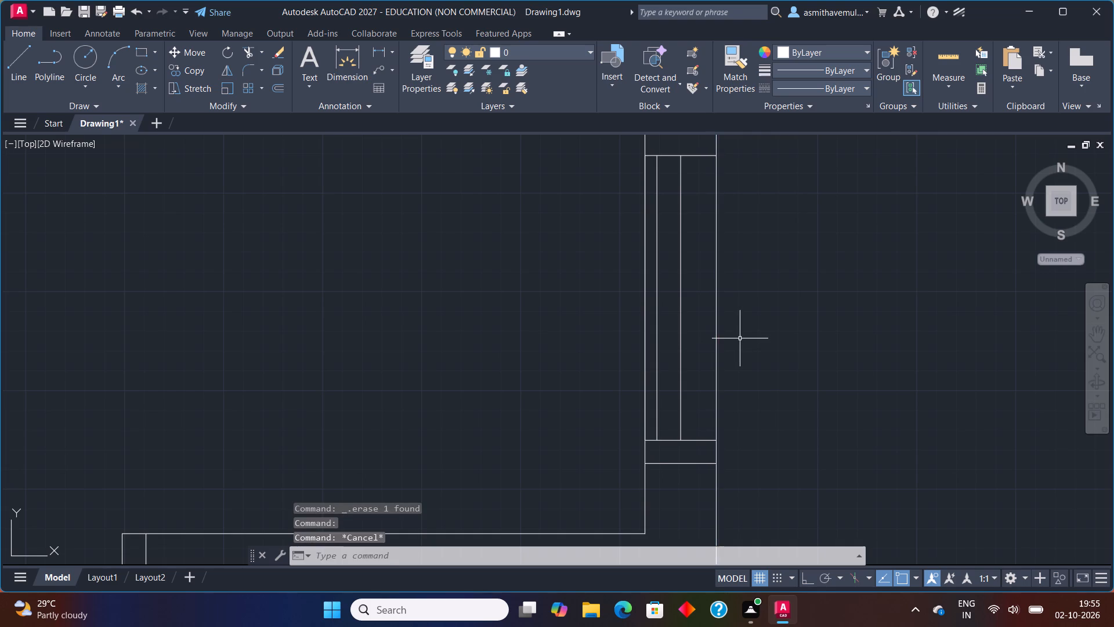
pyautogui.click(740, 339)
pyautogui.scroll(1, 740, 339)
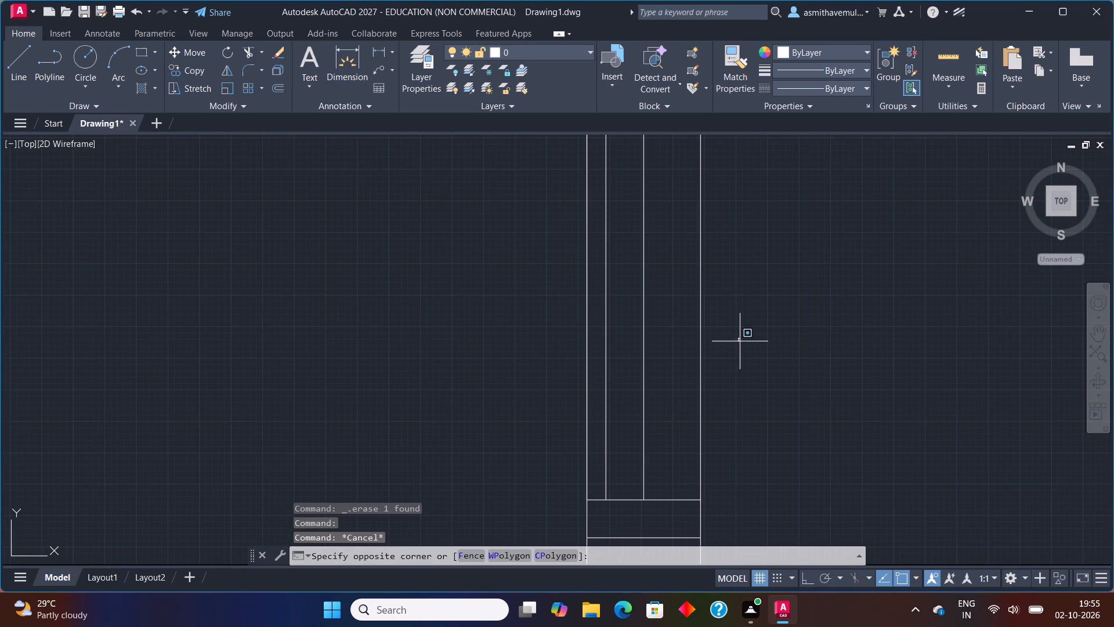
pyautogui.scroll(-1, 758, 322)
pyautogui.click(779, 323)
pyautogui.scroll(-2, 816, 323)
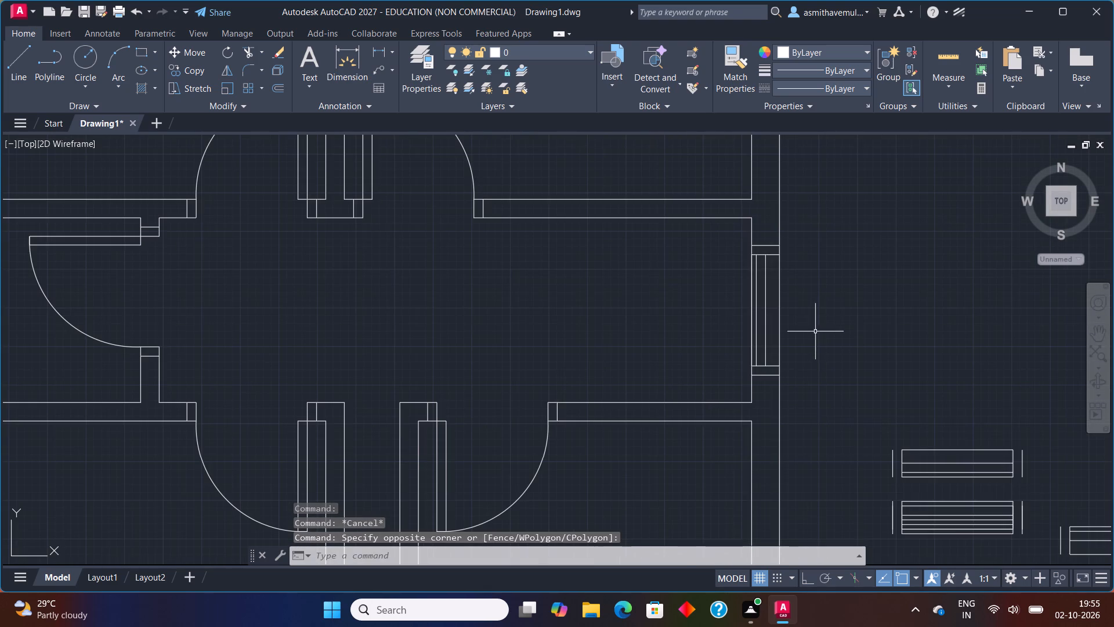
# Erase the passage window's inner outline segment overlapping the inner line of the east exterior wall.
pyautogui.scroll(2, 790, 340)
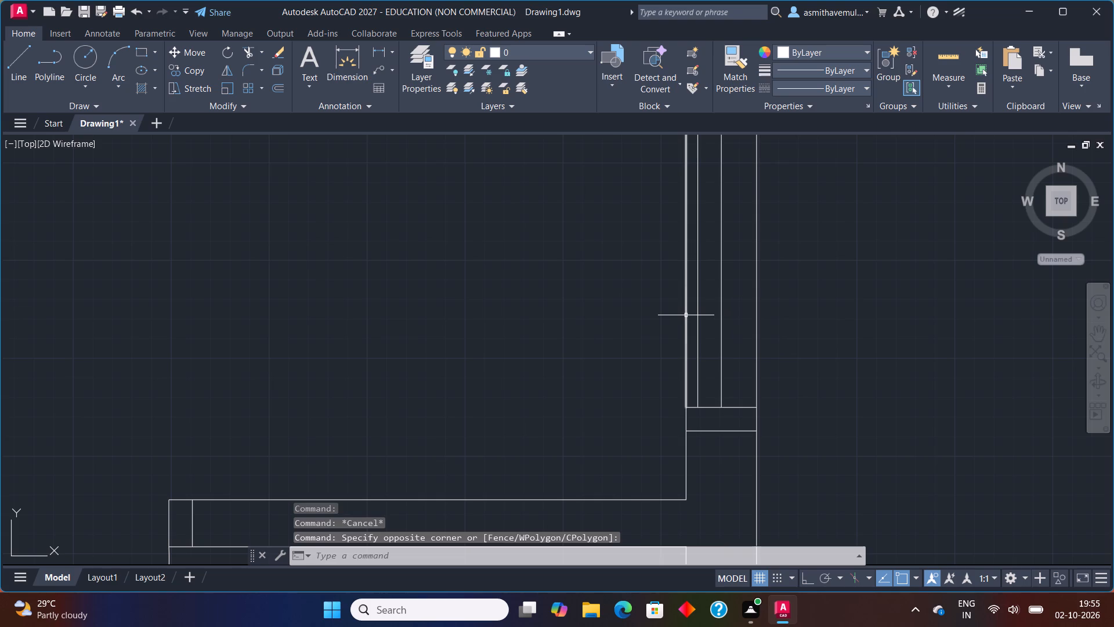
pyautogui.click(688, 316)
pyautogui.press('Delete')
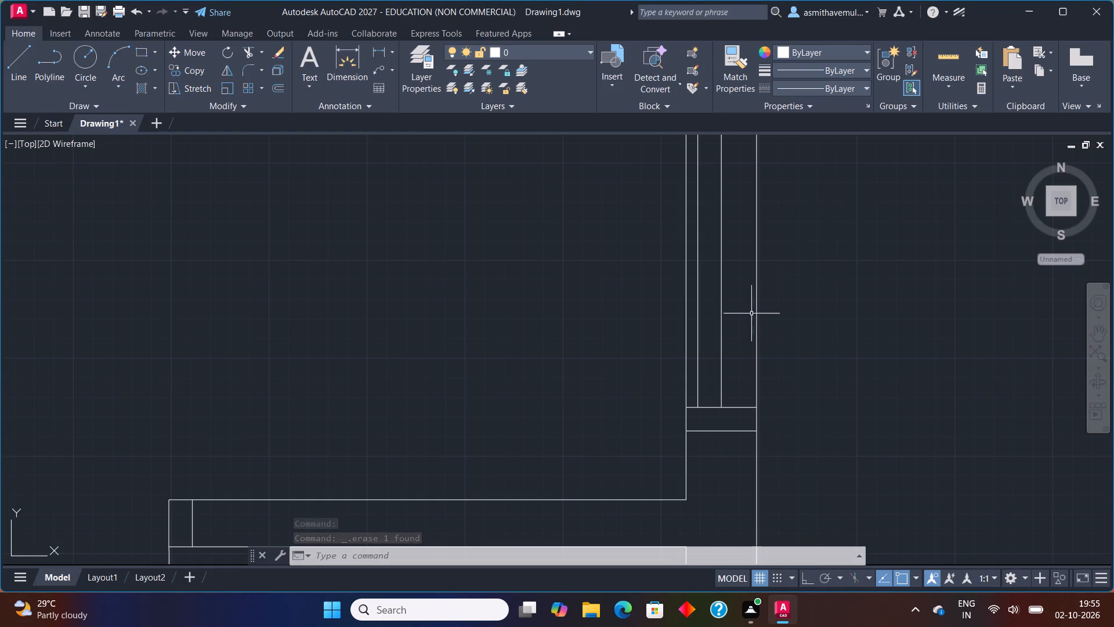
# Erase the outer and inner outline segments overlapping the wall lines at the east window of the room south of the passage.
pyautogui.scroll(-2, 748, 319)
pyautogui.moveTo(746, 435); pyautogui.dragTo(718, 242, button='middle')
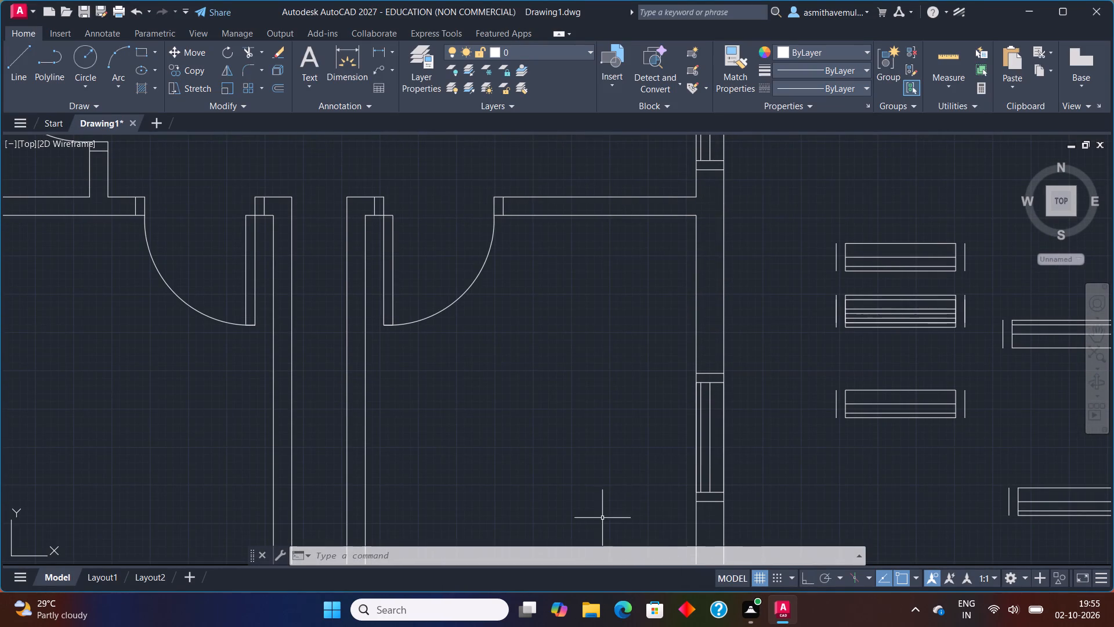
pyautogui.moveTo(661, 455); pyautogui.dragTo(606, 322, button='middle')
pyautogui.scroll(1, 638, 322)
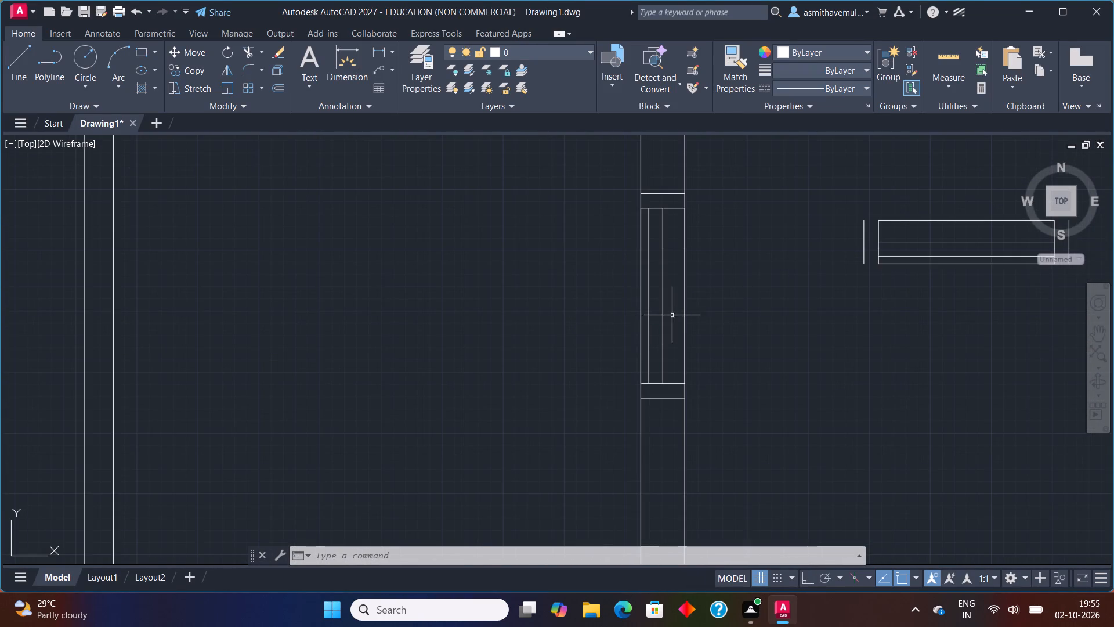
pyautogui.click(687, 313)
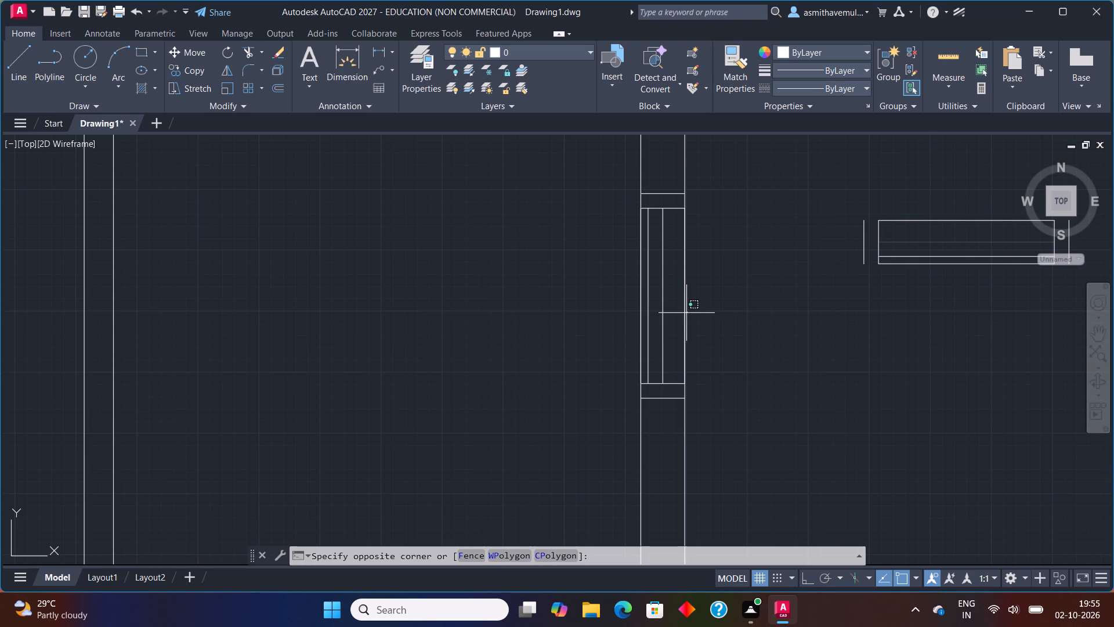
pyautogui.click(763, 328)
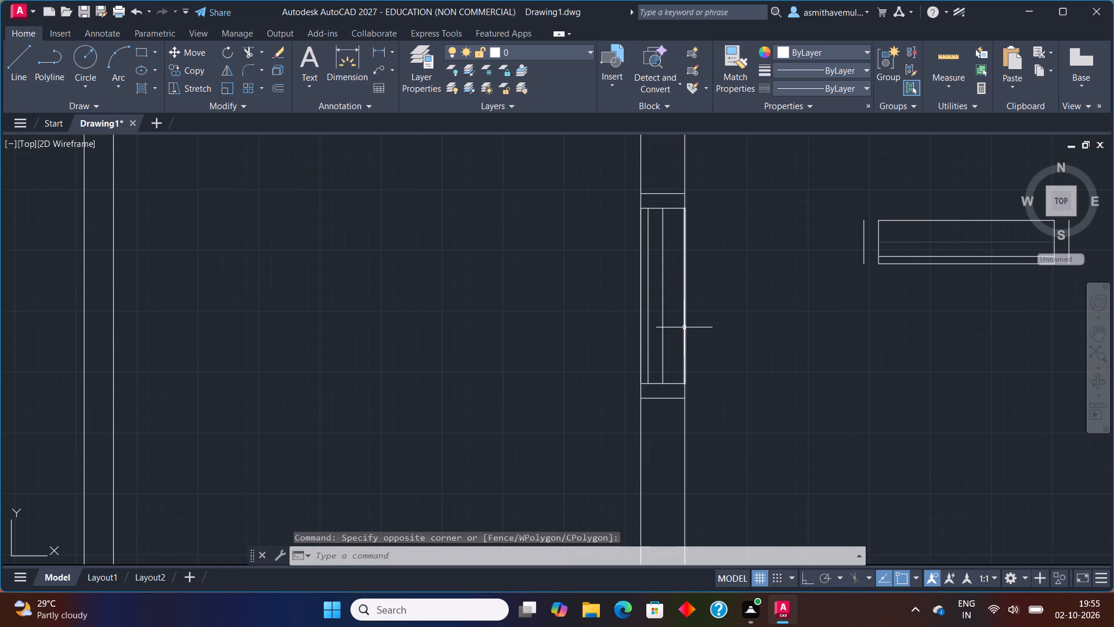
pyautogui.click(684, 328)
pyautogui.press('Delete')
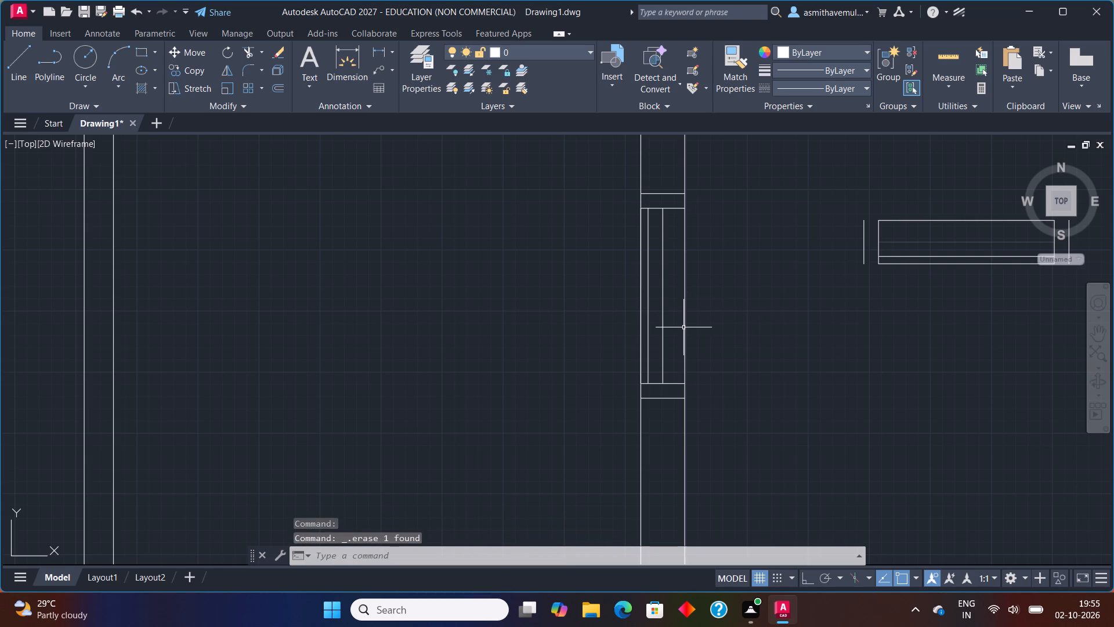
pyautogui.scroll(1, 616, 237)
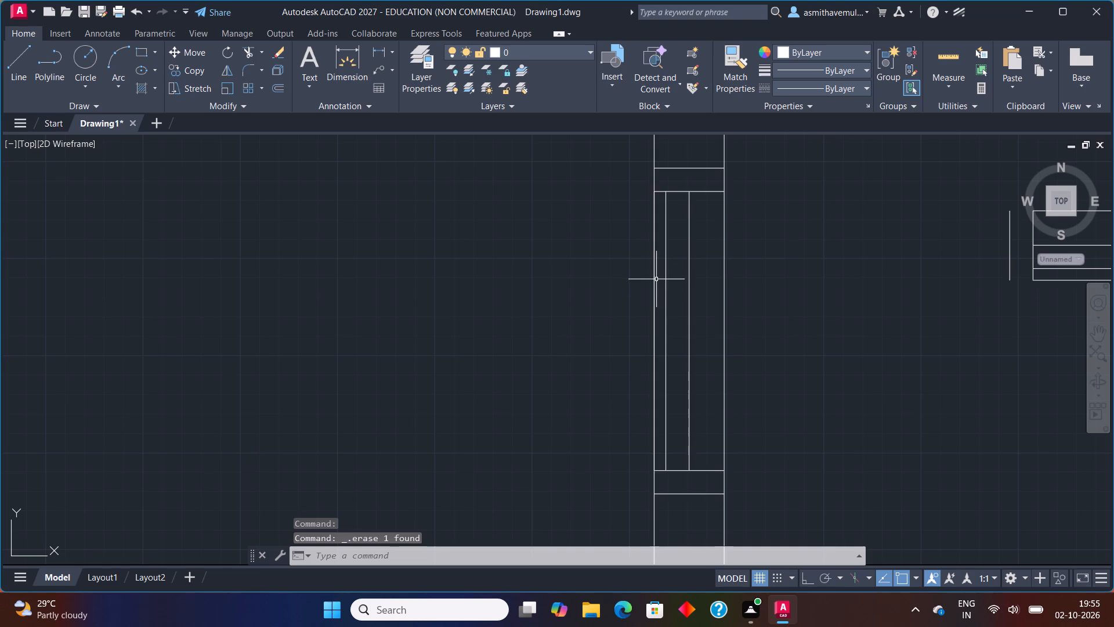
pyautogui.click(655, 283)
pyautogui.press('BackSpace')
pyautogui.press('Delete')
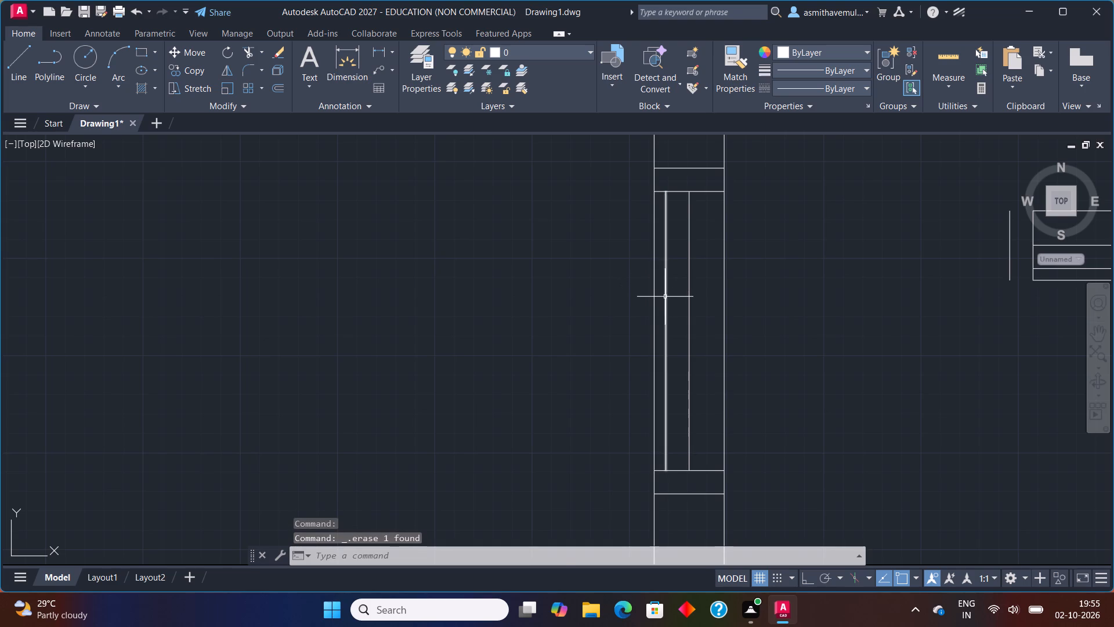
pyautogui.click(654, 285)
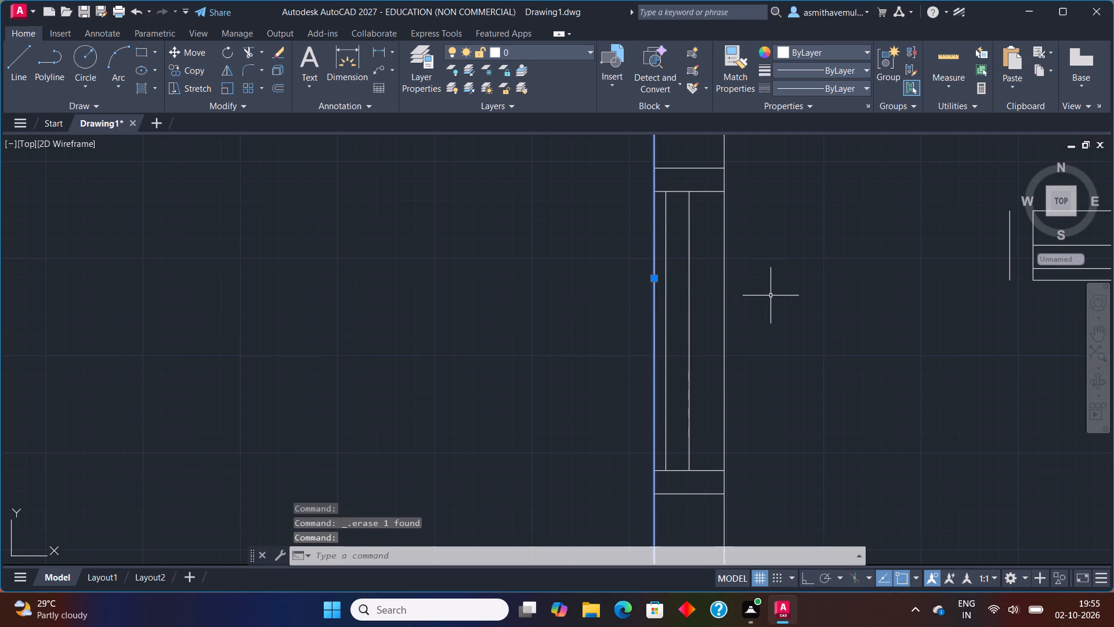
pyautogui.press('Escape')
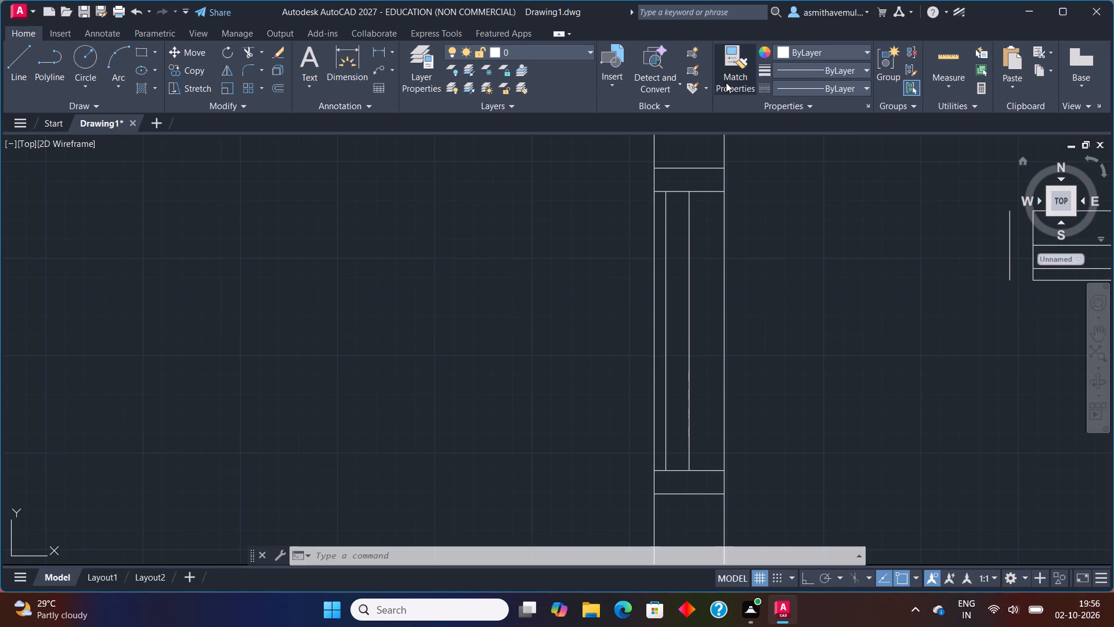
# Erase the outer and inner window outline segments overlapping the wall lines at the staircase's east window.
pyautogui.scroll(-3, 750, 272)
pyautogui.moveTo(759, 318); pyautogui.dragTo(720, 219, button='middle')
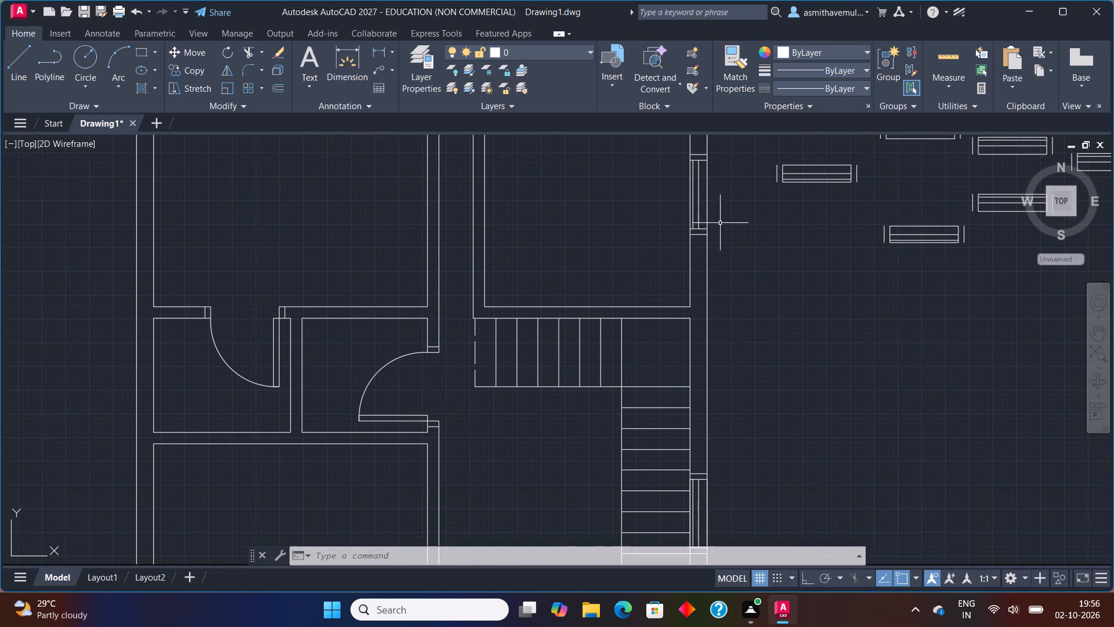
pyautogui.moveTo(722, 404); pyautogui.dragTo(652, 239, button='middle')
pyautogui.scroll(1, 661, 352)
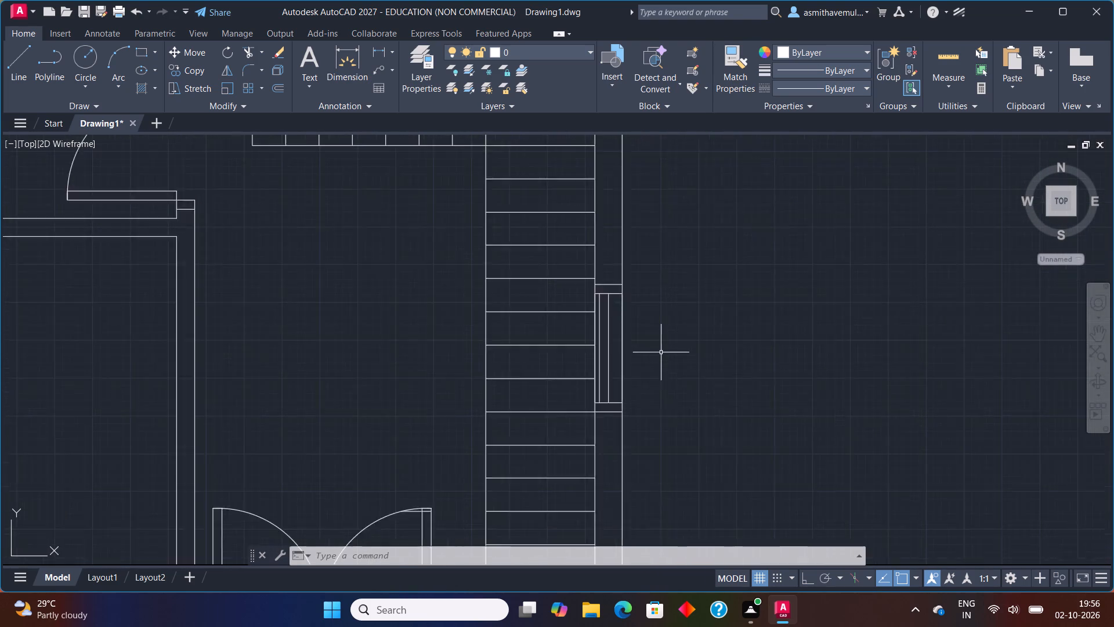
pyautogui.scroll(-2, 661, 359)
pyautogui.scroll(-1, 674, 419)
pyautogui.moveTo(675, 438); pyautogui.dragTo(635, 356, button='middle')
pyautogui.scroll(1, 633, 297)
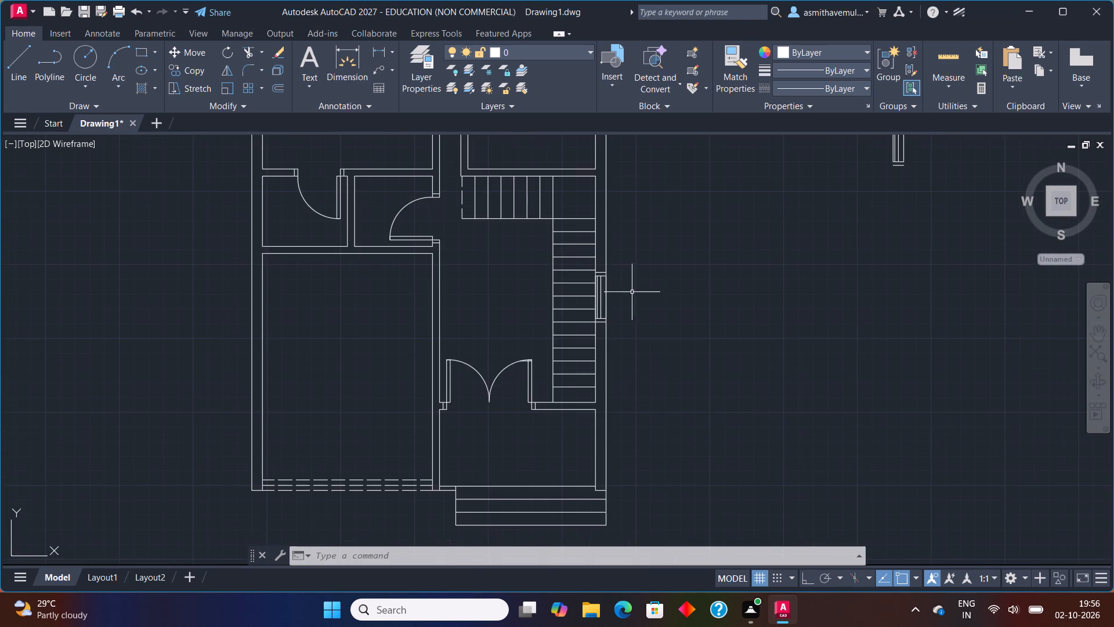
pyautogui.scroll(3, 631, 292)
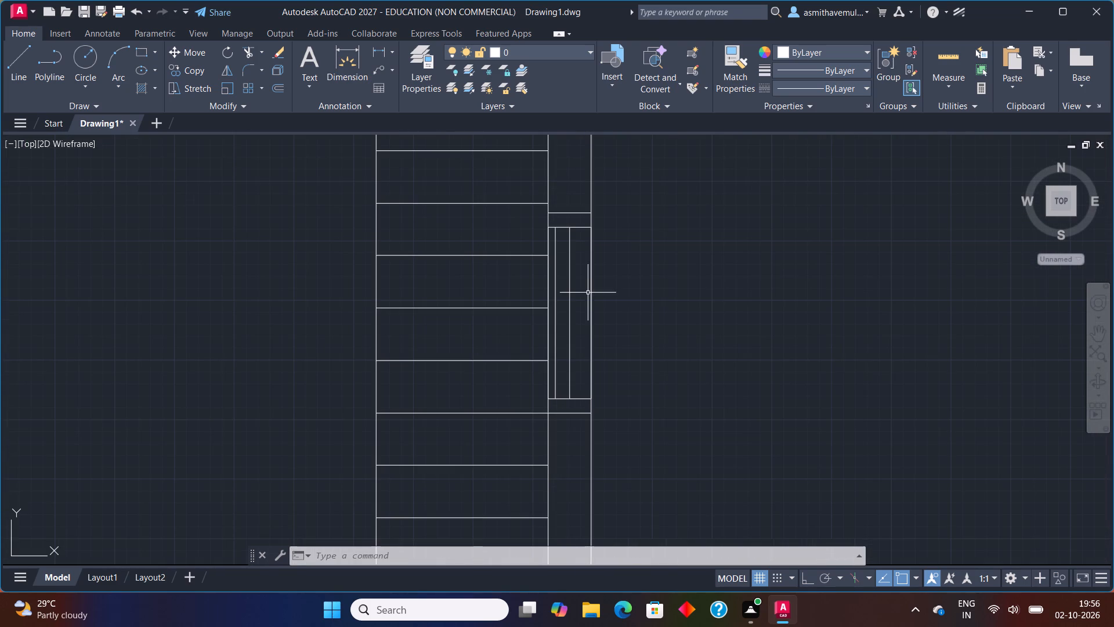
pyautogui.click(592, 296)
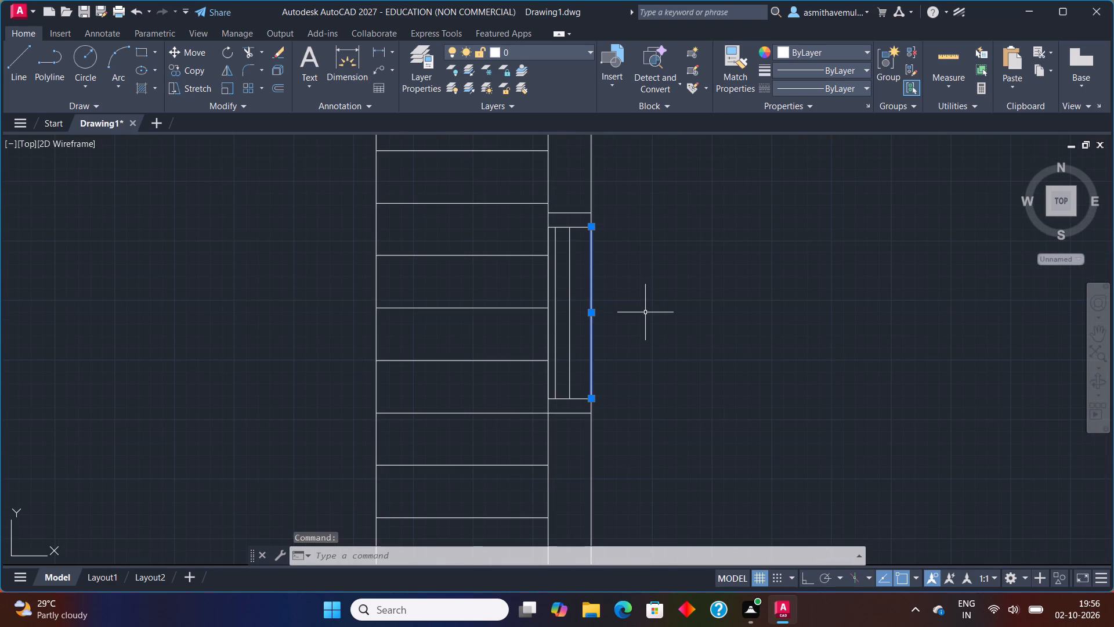
pyautogui.press('Delete')
pyautogui.scroll(1, 528, 301)
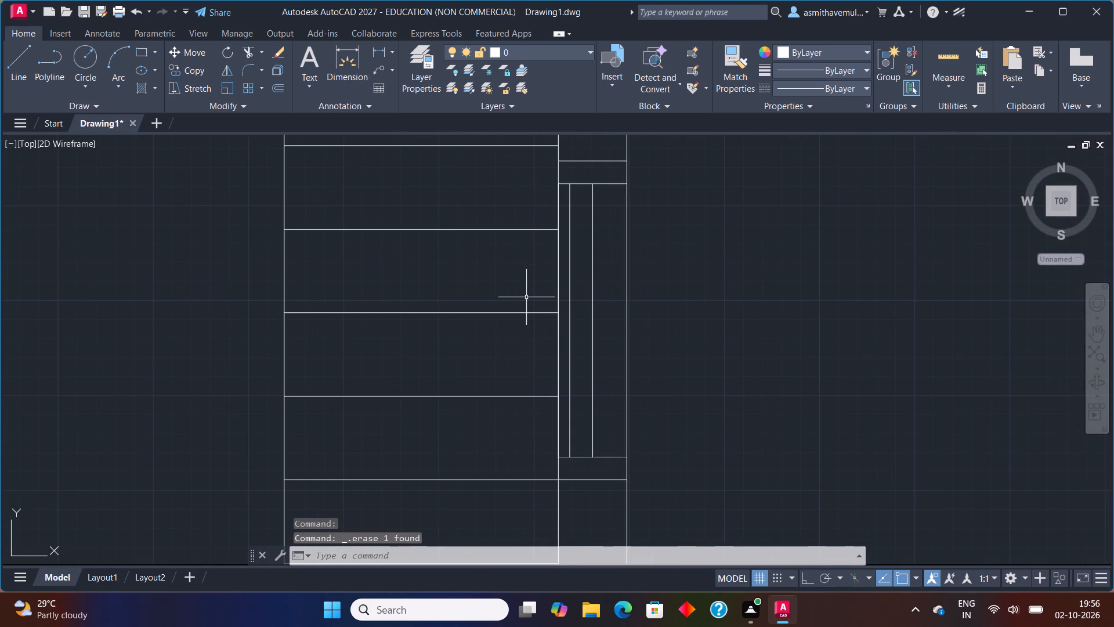
pyautogui.click(558, 283)
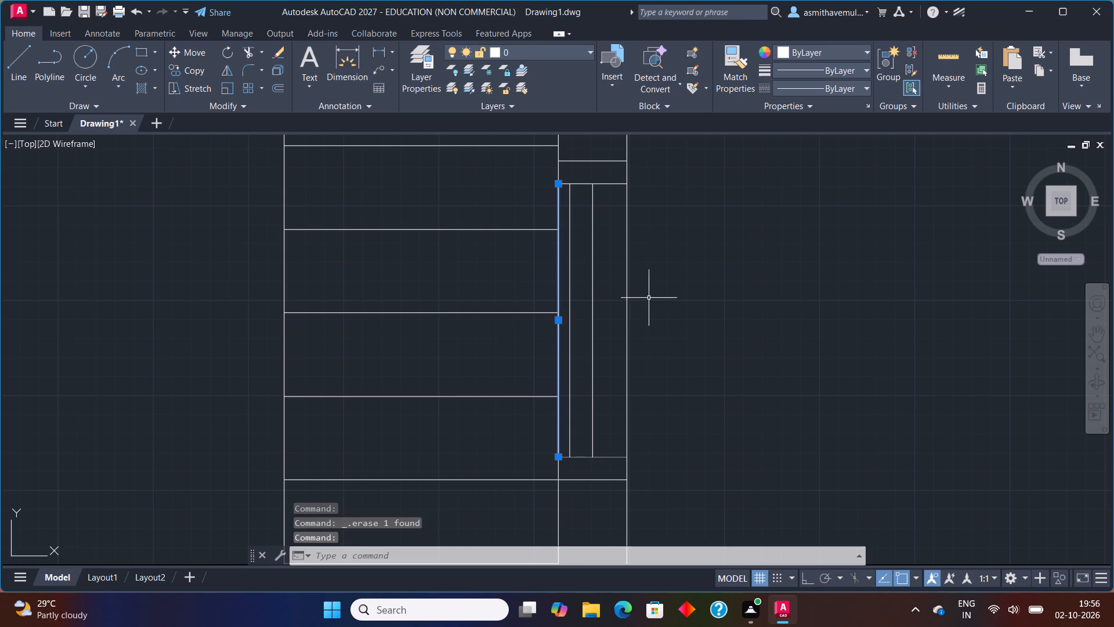
pyautogui.press('Delete')
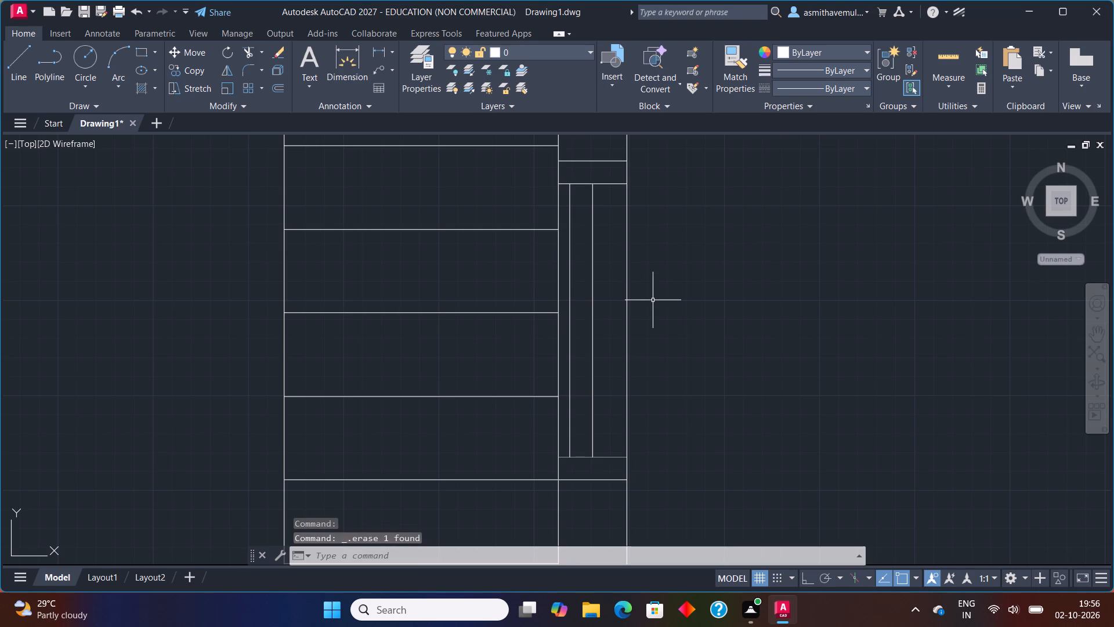
# Rotate the southernmost horizontal spare window symbol east of the plan by 90° so it stands vertical.
pyautogui.scroll(-3, 605, 493)
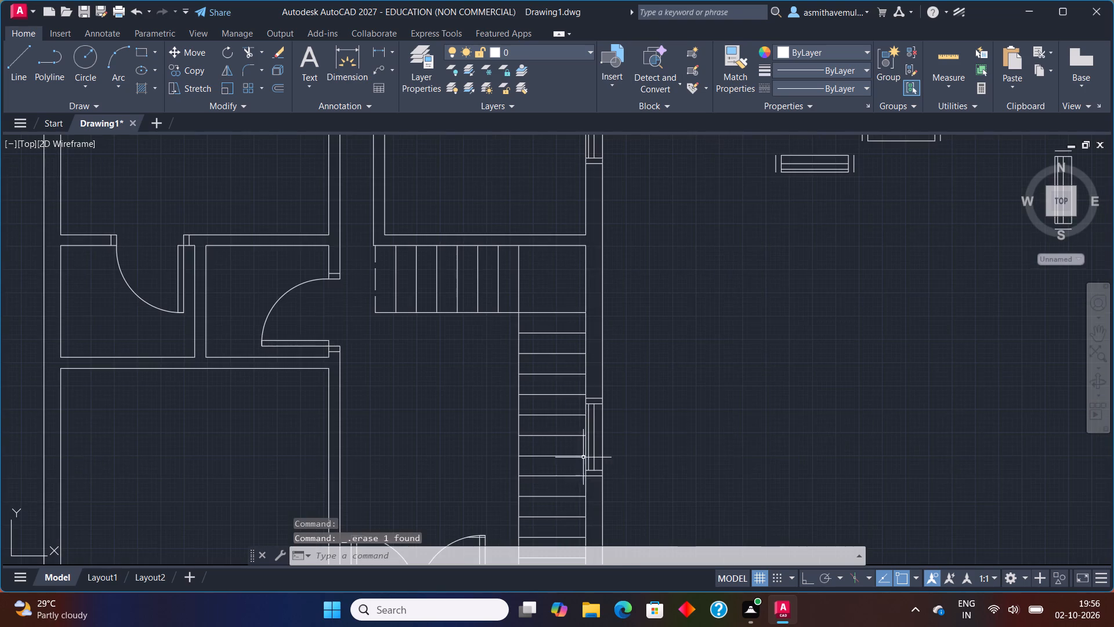
pyautogui.scroll(-2, 464, 352)
pyautogui.moveTo(464, 349); pyautogui.dragTo(527, 535, button='middle')
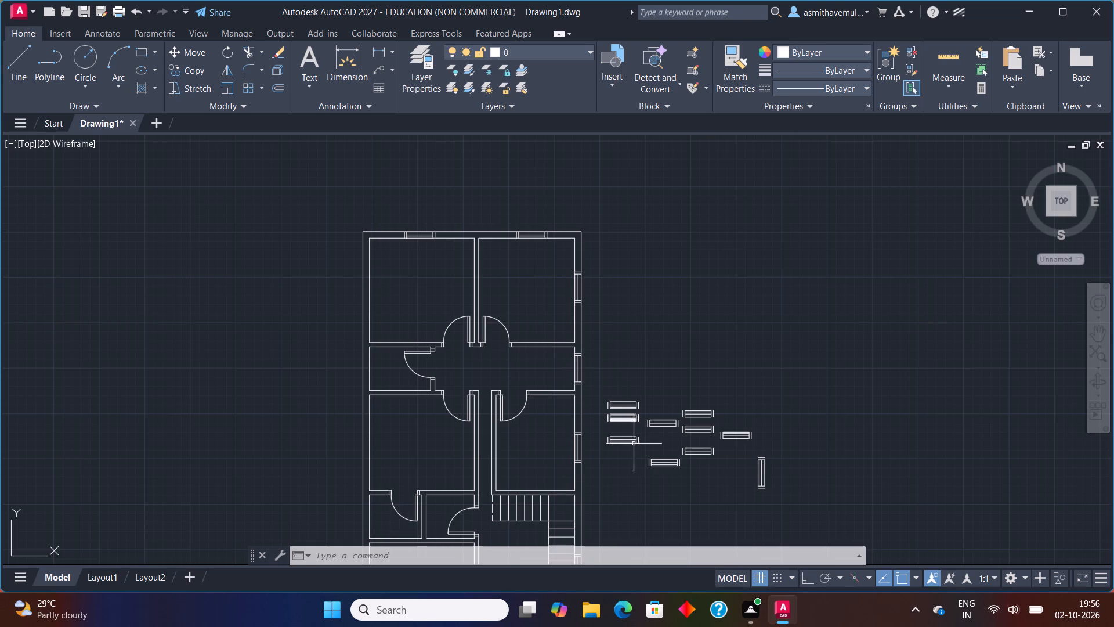
pyautogui.moveTo(725, 464); pyautogui.dragTo(714, 409, button='middle')
pyautogui.scroll(1, 702, 401)
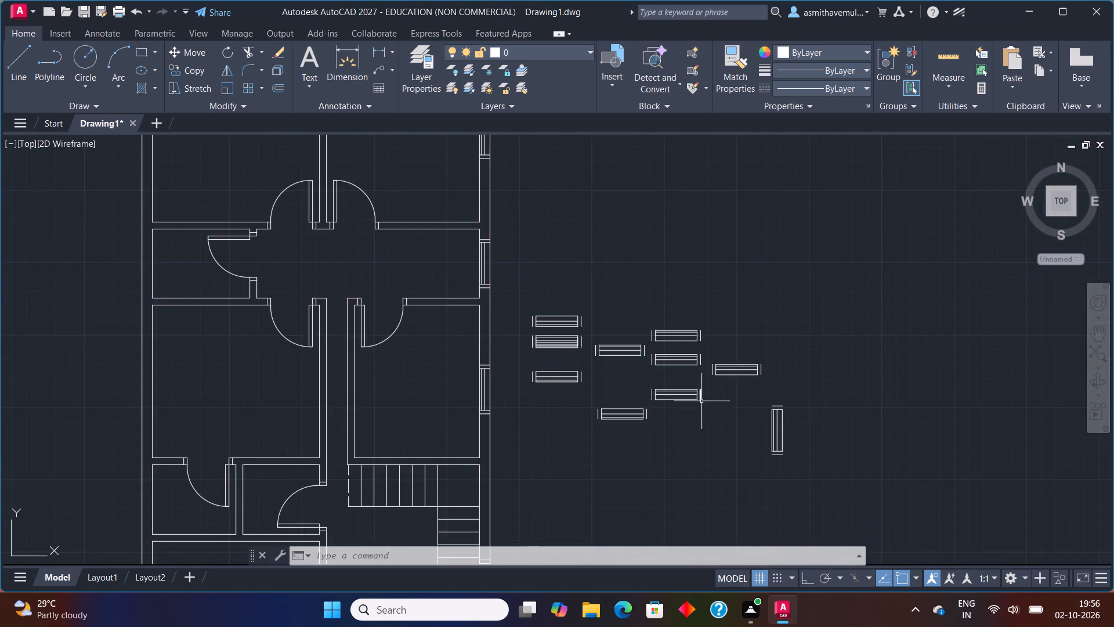
pyautogui.scroll(1, 697, 406)
pyautogui.moveTo(625, 425); pyautogui.dragTo(624, 419)
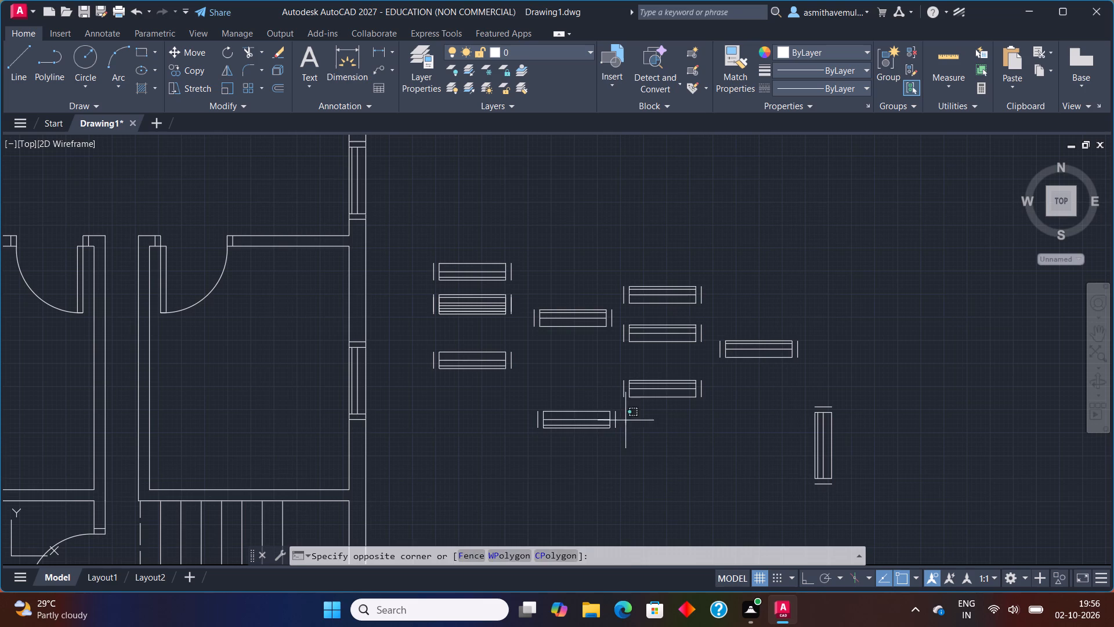
pyautogui.moveTo(624, 419); pyautogui.dragTo(483, 445)
pyautogui.write('RO')
pyautogui.press('Return')
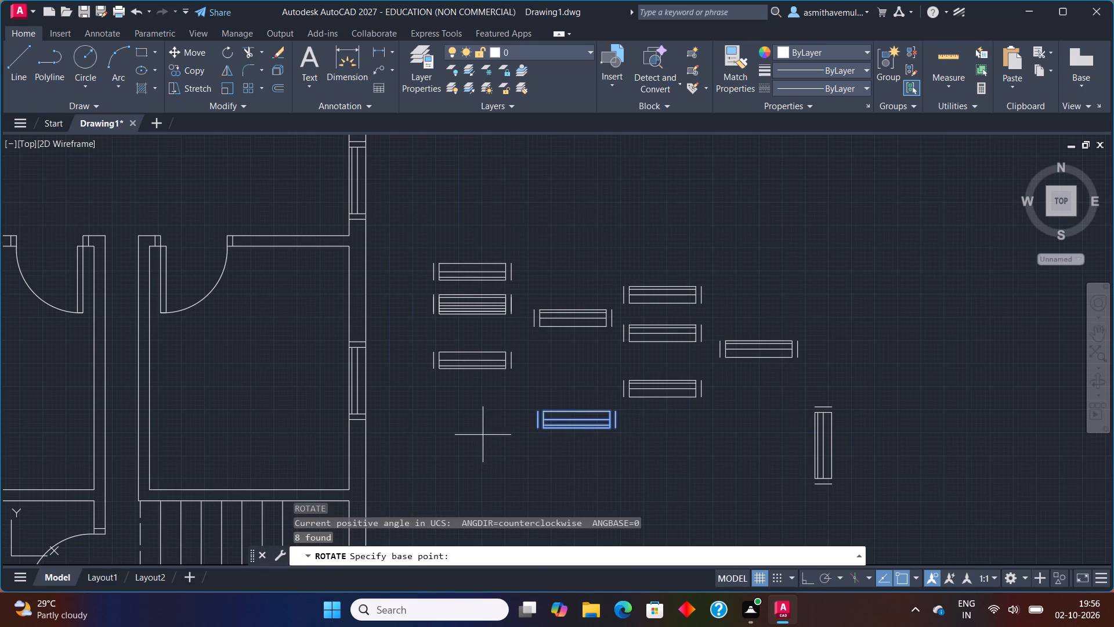
pyautogui.click(619, 429)
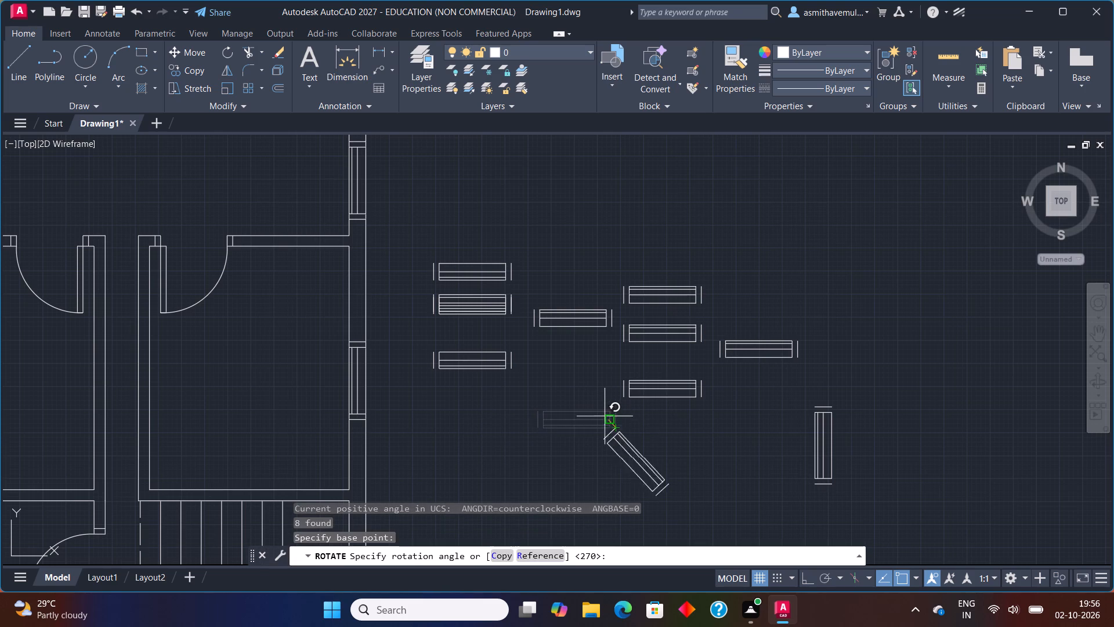
pyautogui.press('F8')
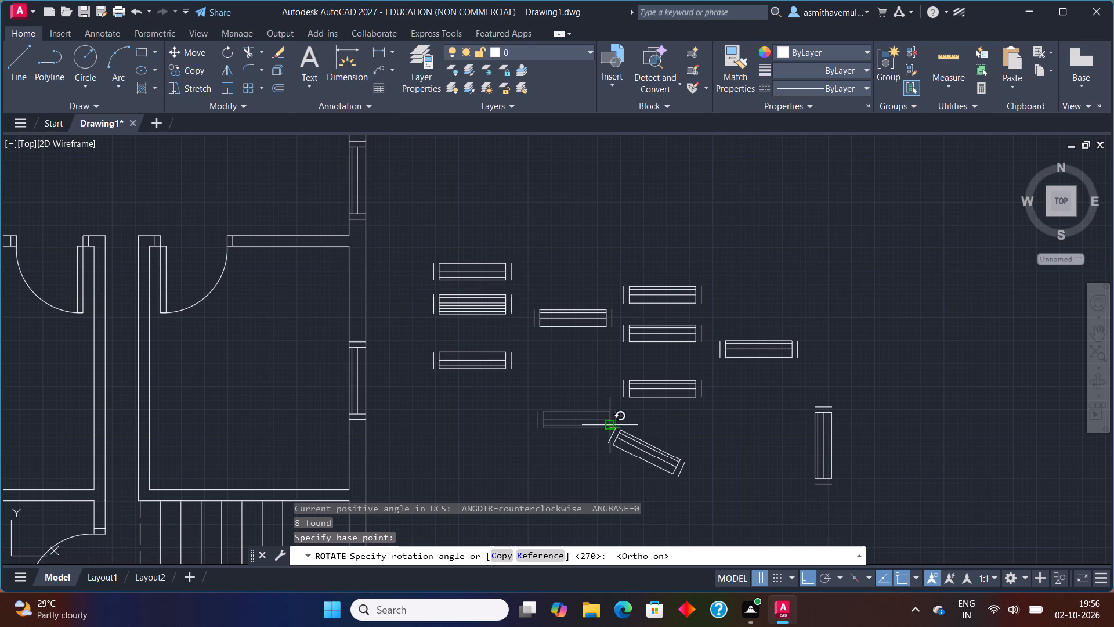
pyautogui.click(621, 412)
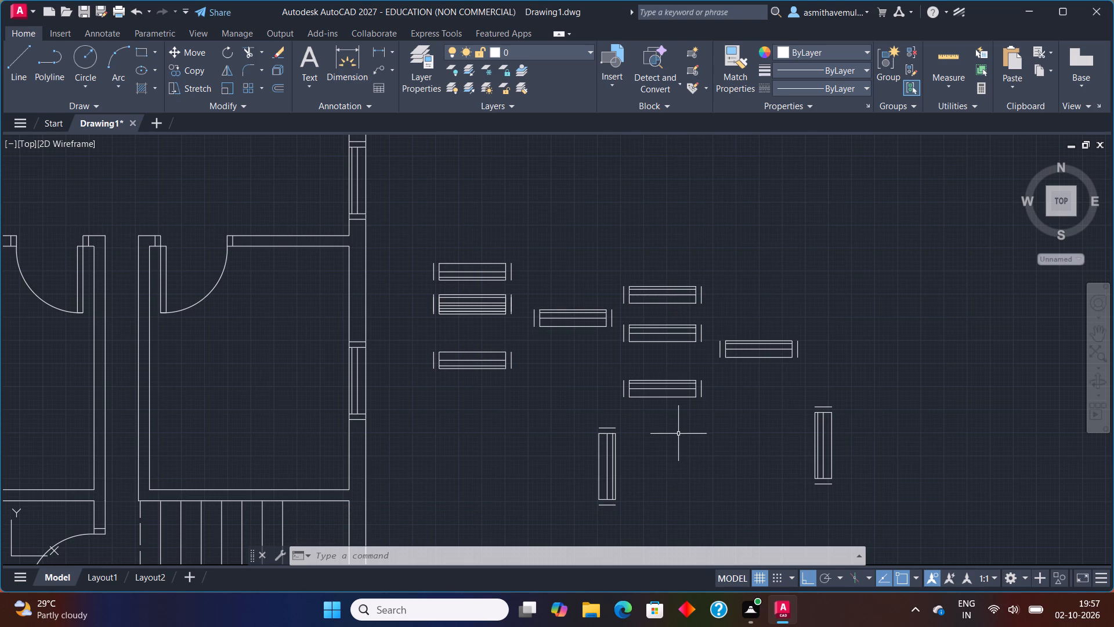
pyautogui.press('F8')
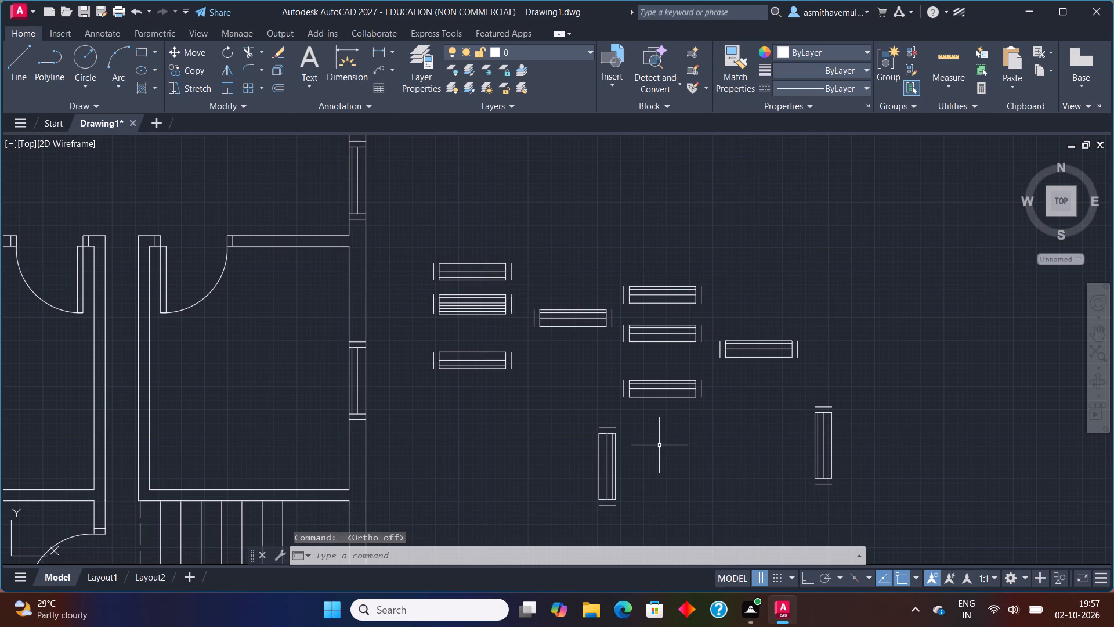
# Copy the newly rotated vertical window symbol, by its northeast end, onto the northwest room's west exterior wall, near mid-length.
pyautogui.moveTo(628, 416); pyautogui.dragTo(650, 517)
pyautogui.scroll(2, 614, 511)
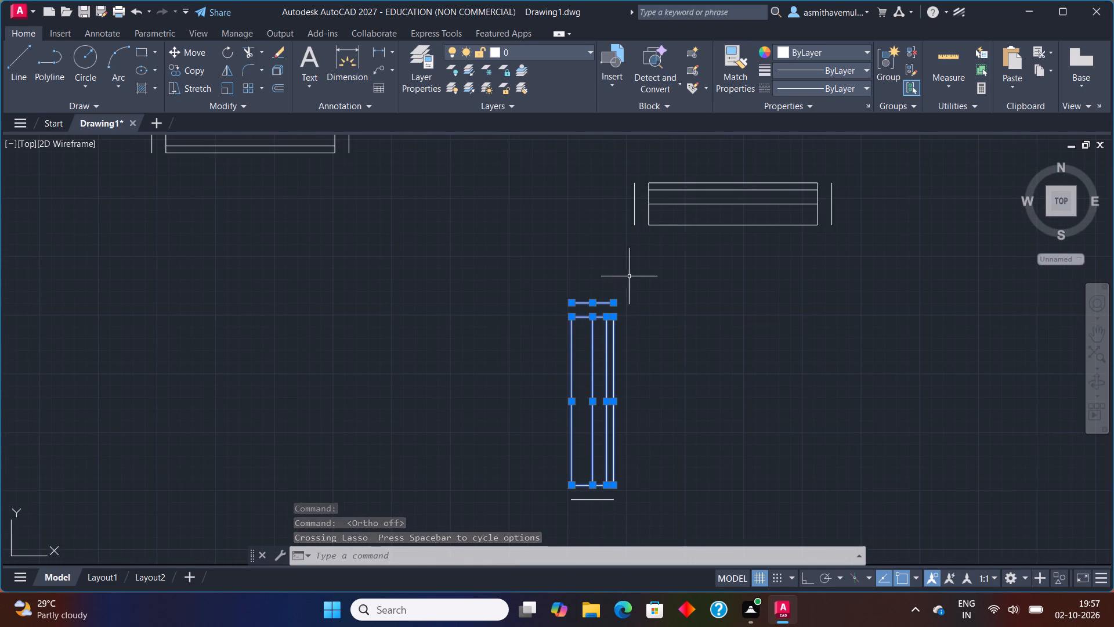
pyautogui.moveTo(629, 277); pyautogui.dragTo(621, 526)
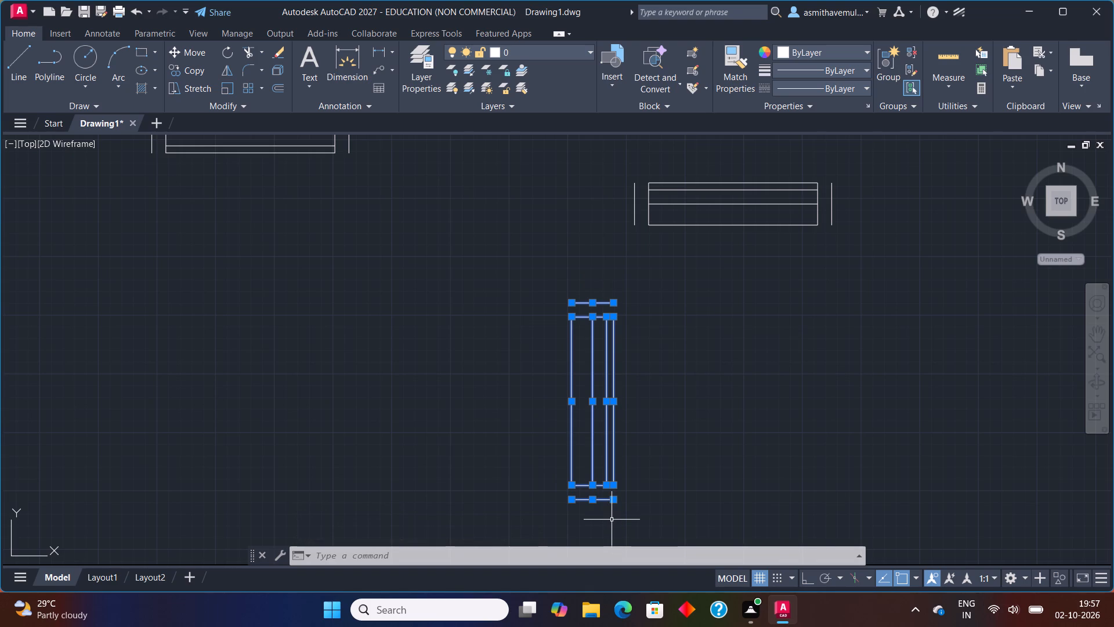
pyautogui.write('COPY')
pyautogui.press('Return')
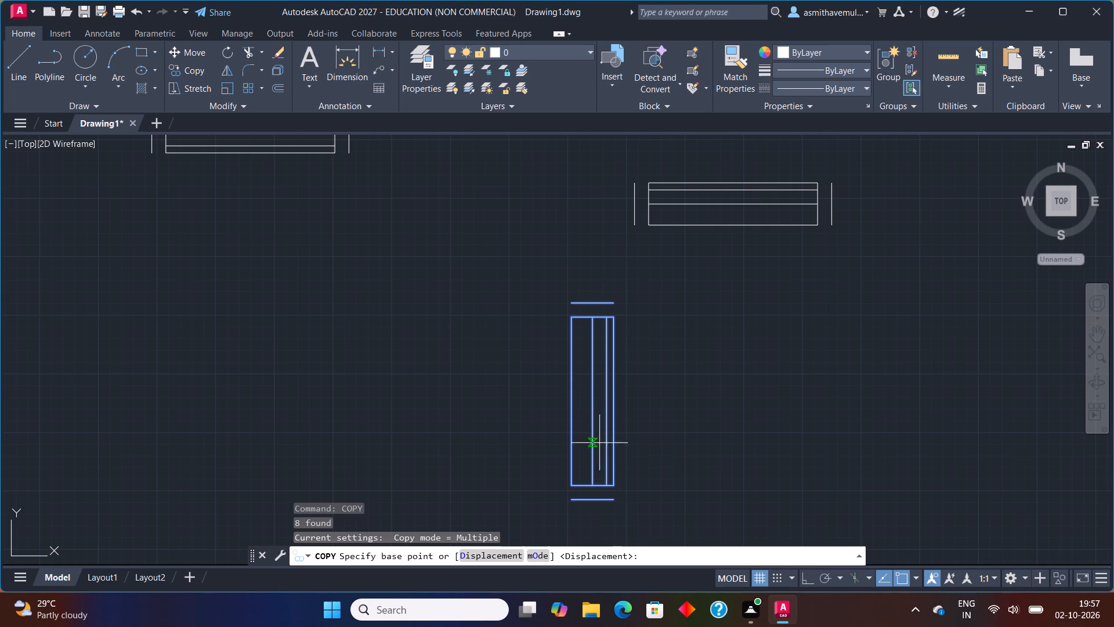
pyautogui.click(610, 299)
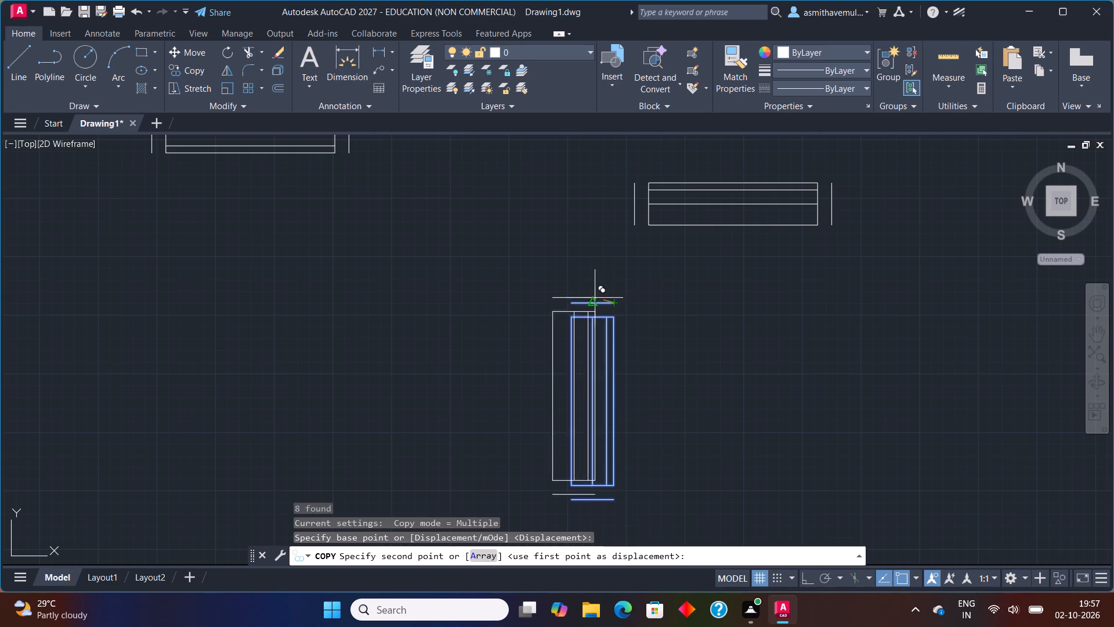
pyautogui.moveTo(479, 268); pyautogui.dragTo(746, 312, button='middle')
pyautogui.scroll(-1, 656, 301)
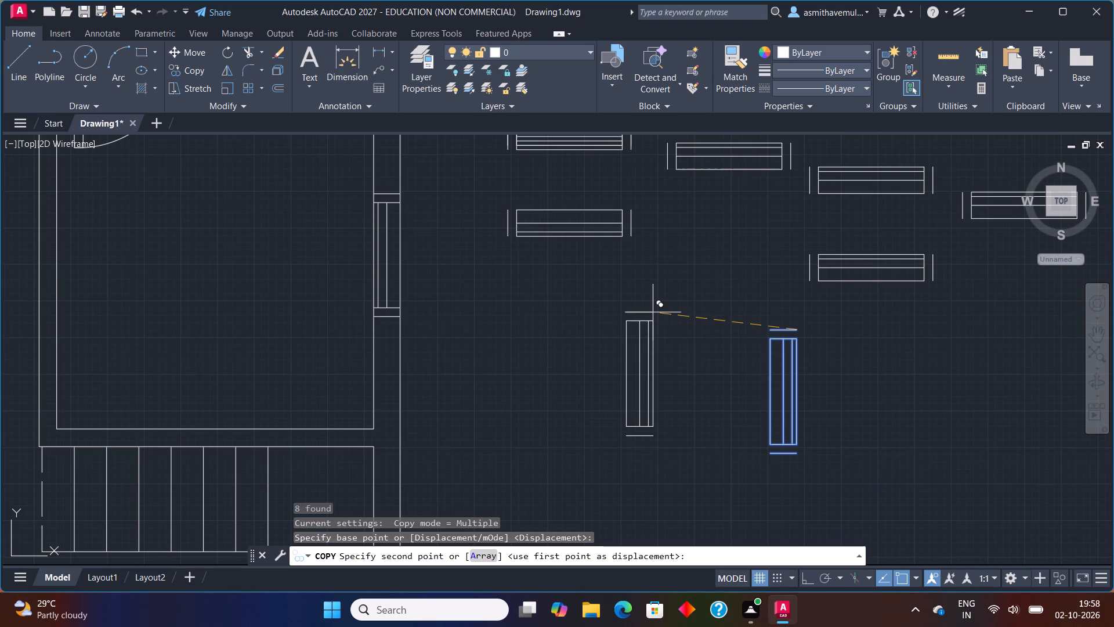
pyautogui.scroll(-2, 472, 296)
pyautogui.moveTo(333, 320); pyautogui.dragTo(417, 352, button='middle')
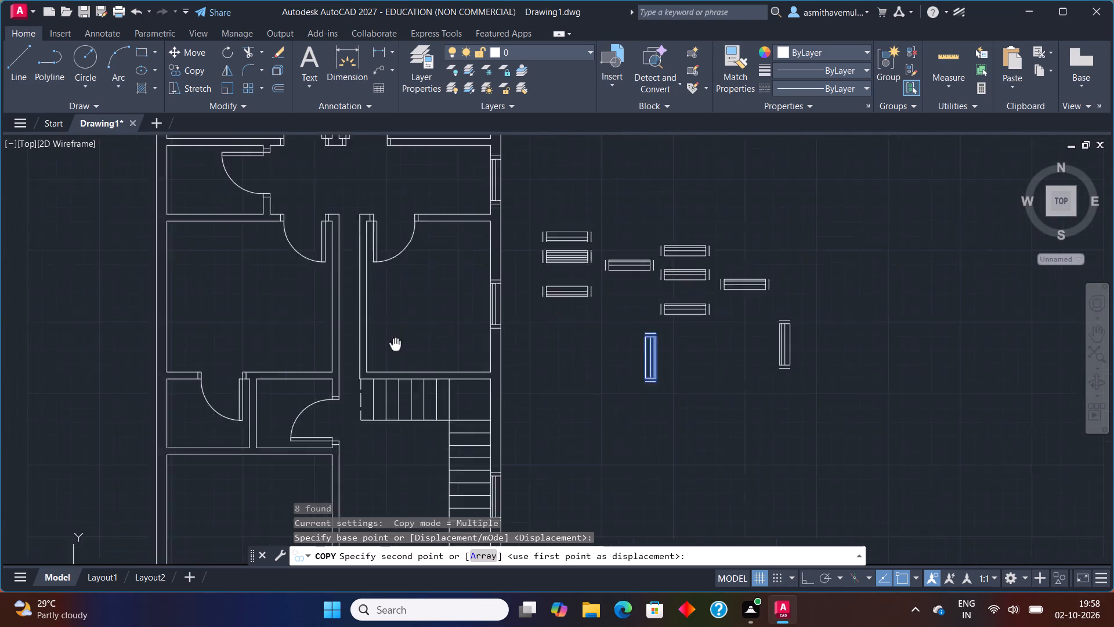
pyautogui.moveTo(417, 352); pyautogui.dragTo(507, 387, button='middle')
pyautogui.moveTo(249, 273); pyautogui.dragTo(388, 402, button='middle')
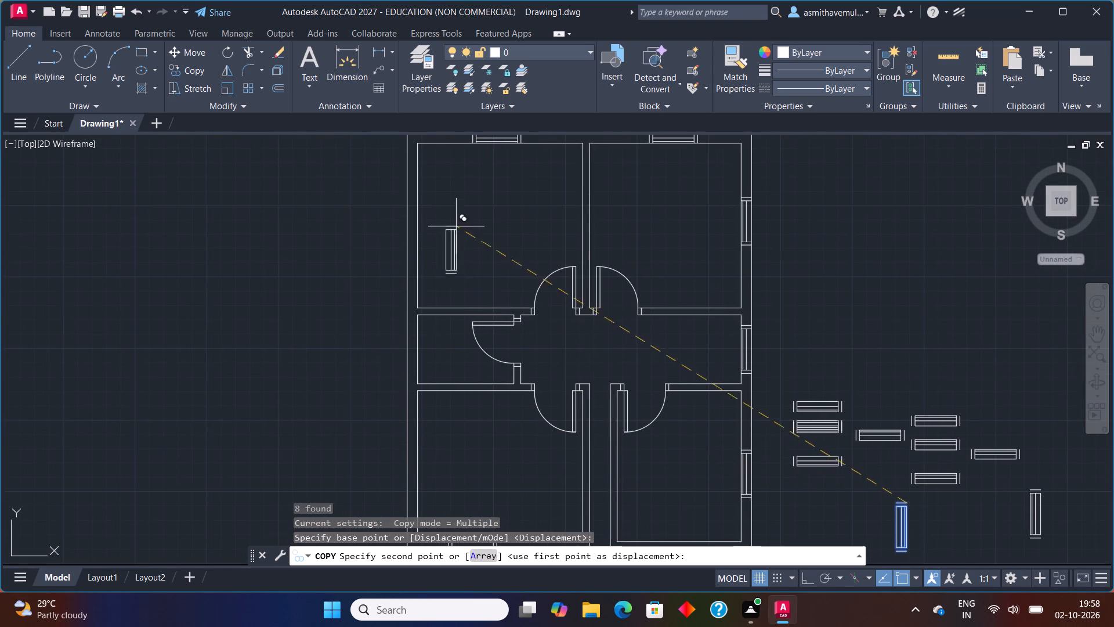
pyautogui.scroll(2, 449, 207)
pyautogui.moveTo(409, 190); pyautogui.dragTo(406, 279, button='middle')
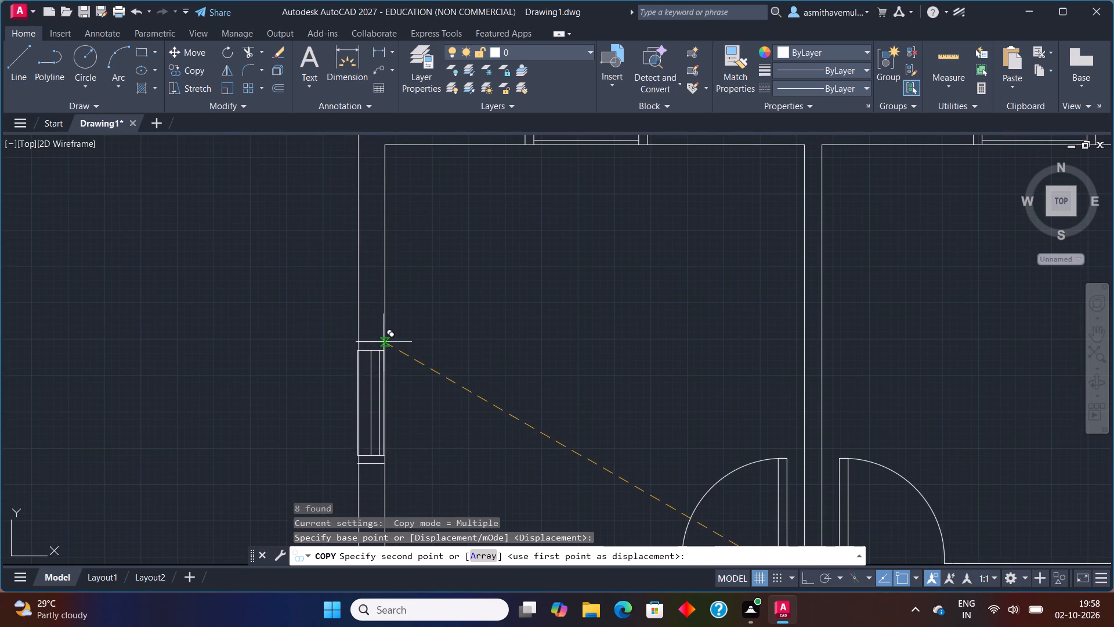
pyautogui.click(385, 343)
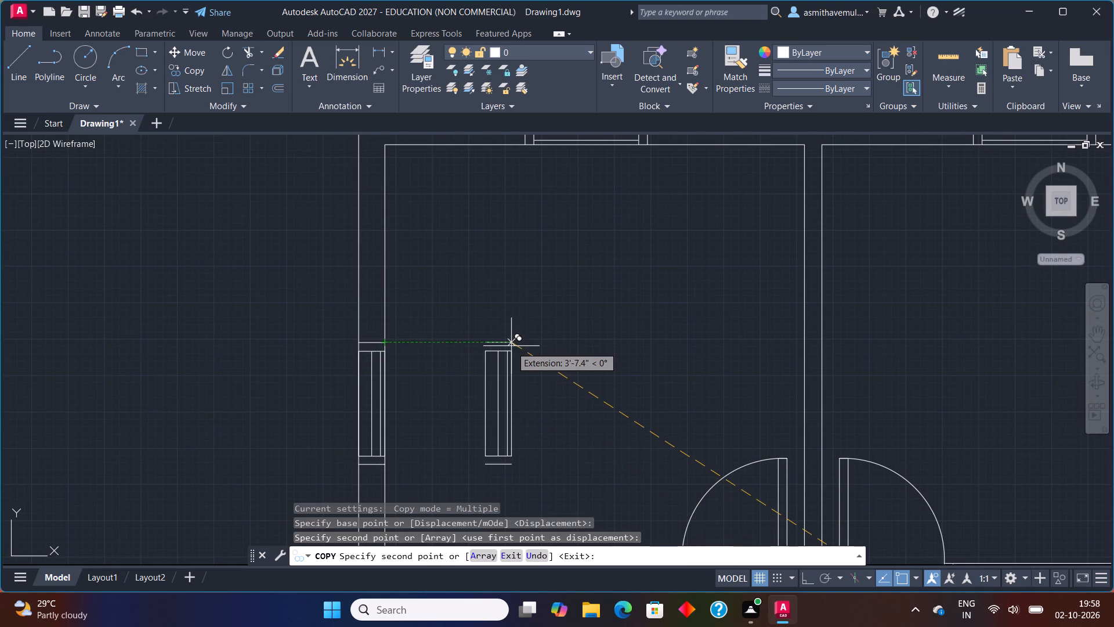
pyautogui.press('Escape')
# Rotate the southernmost spare window symbol in the column nearest the east wall by 90° to vertical.
pyautogui.scroll(-1, 512, 352)
pyautogui.moveTo(512, 352); pyautogui.dragTo(462, 298, button='middle')
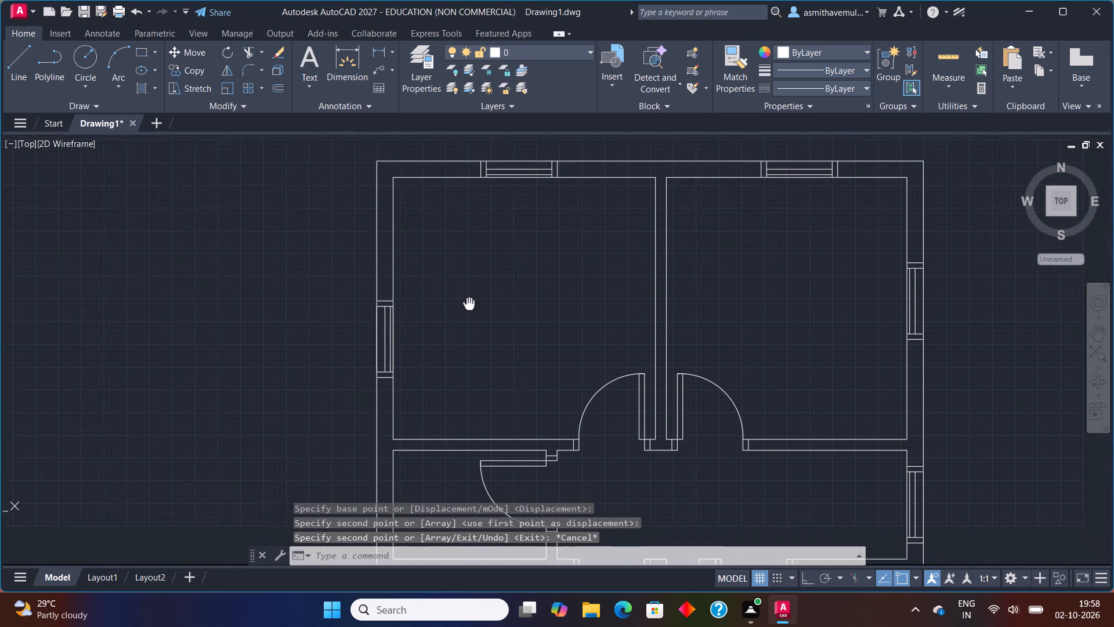
pyautogui.moveTo(462, 298); pyautogui.dragTo(464, 300, button='middle')
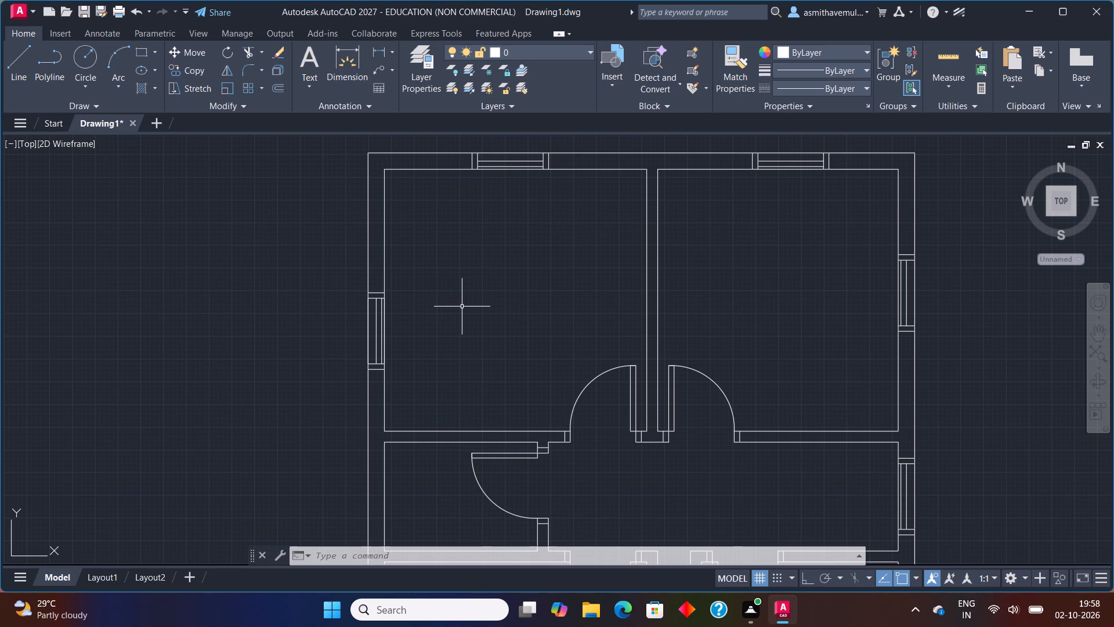
pyautogui.scroll(-2, 461, 307)
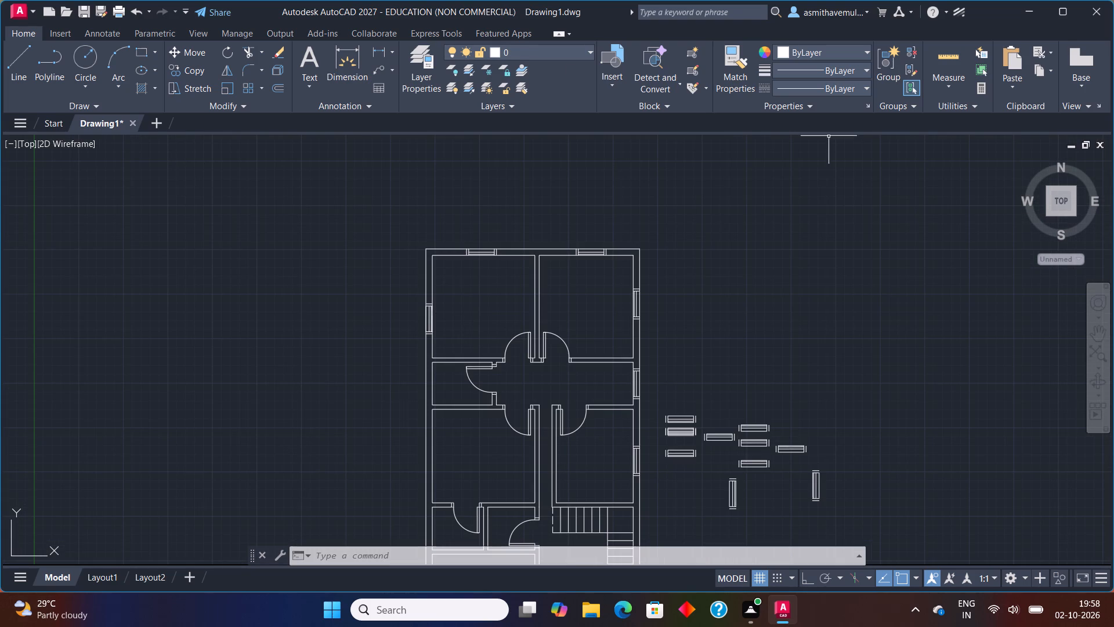
pyautogui.moveTo(802, 474); pyautogui.dragTo(671, 300, button='middle')
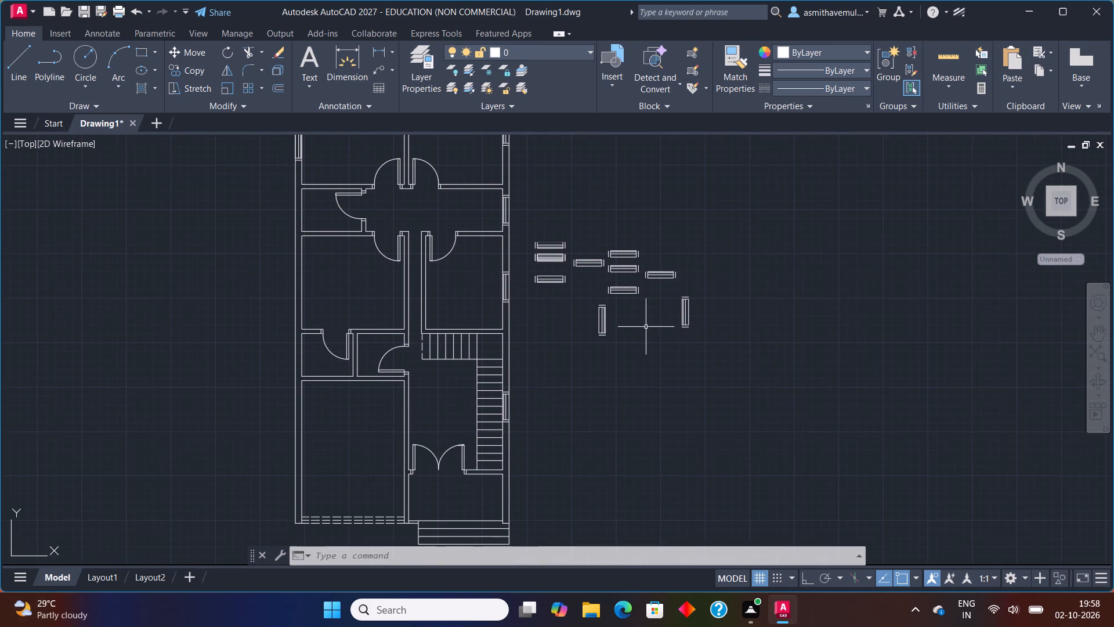
pyautogui.scroll(1, 639, 326)
pyautogui.scroll(1, 601, 284)
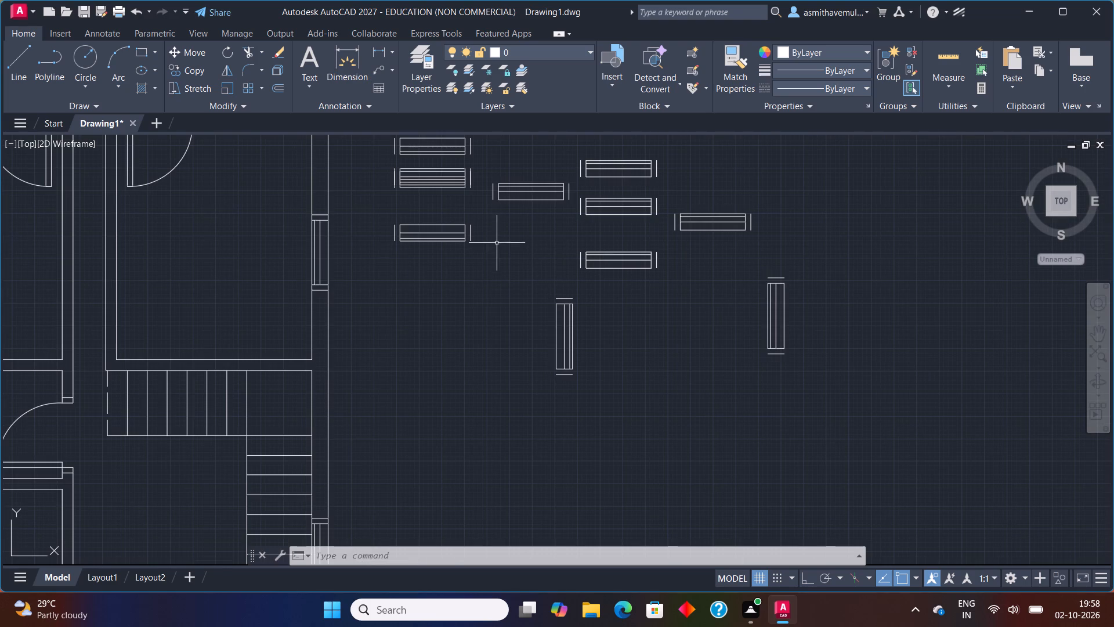
pyautogui.moveTo(492, 235); pyautogui.dragTo(388, 305)
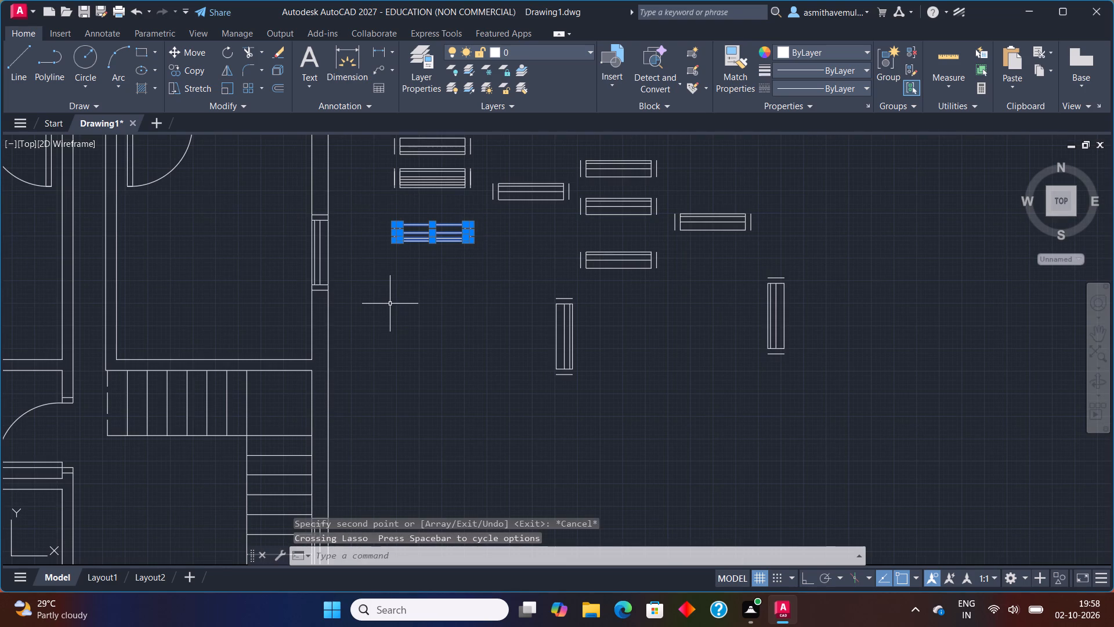
pyautogui.write('RO')
pyautogui.press('Return')
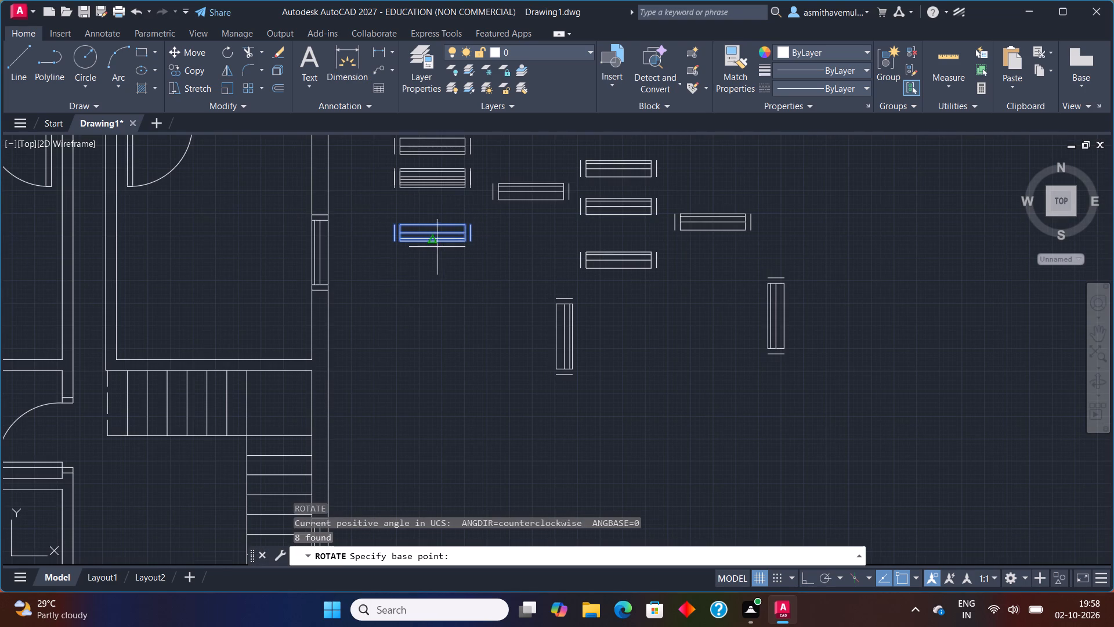
pyautogui.click(472, 238)
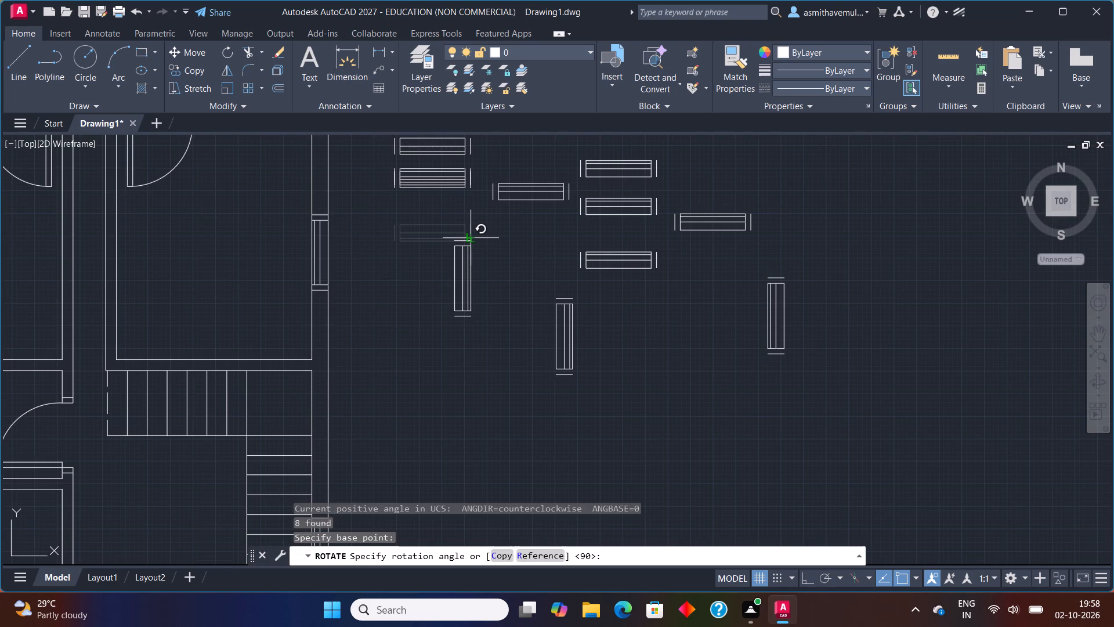
pyautogui.click(472, 238)
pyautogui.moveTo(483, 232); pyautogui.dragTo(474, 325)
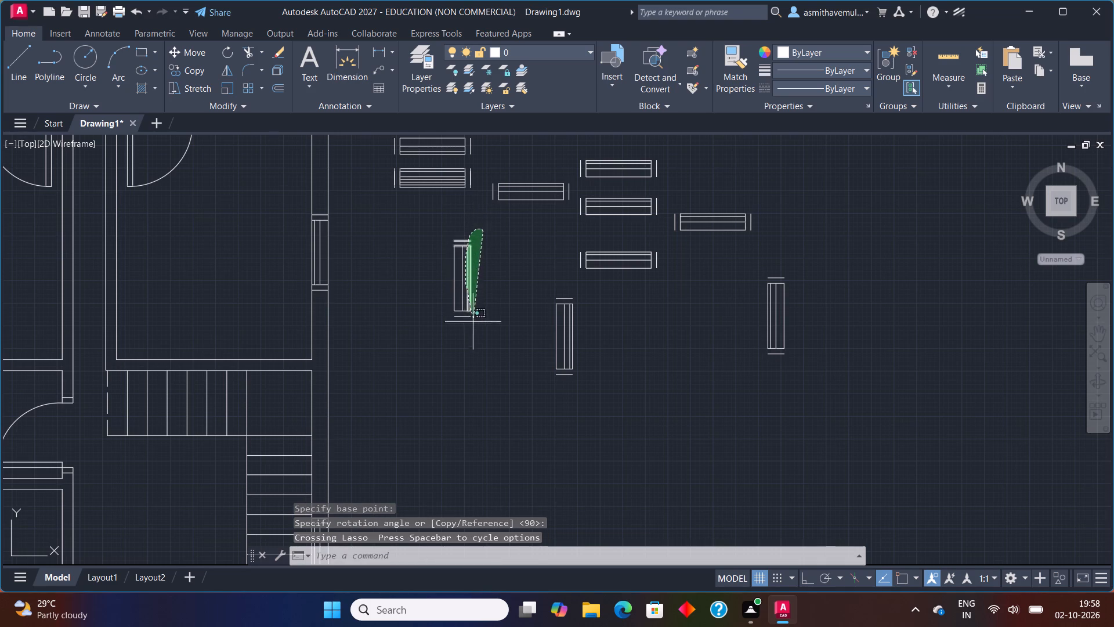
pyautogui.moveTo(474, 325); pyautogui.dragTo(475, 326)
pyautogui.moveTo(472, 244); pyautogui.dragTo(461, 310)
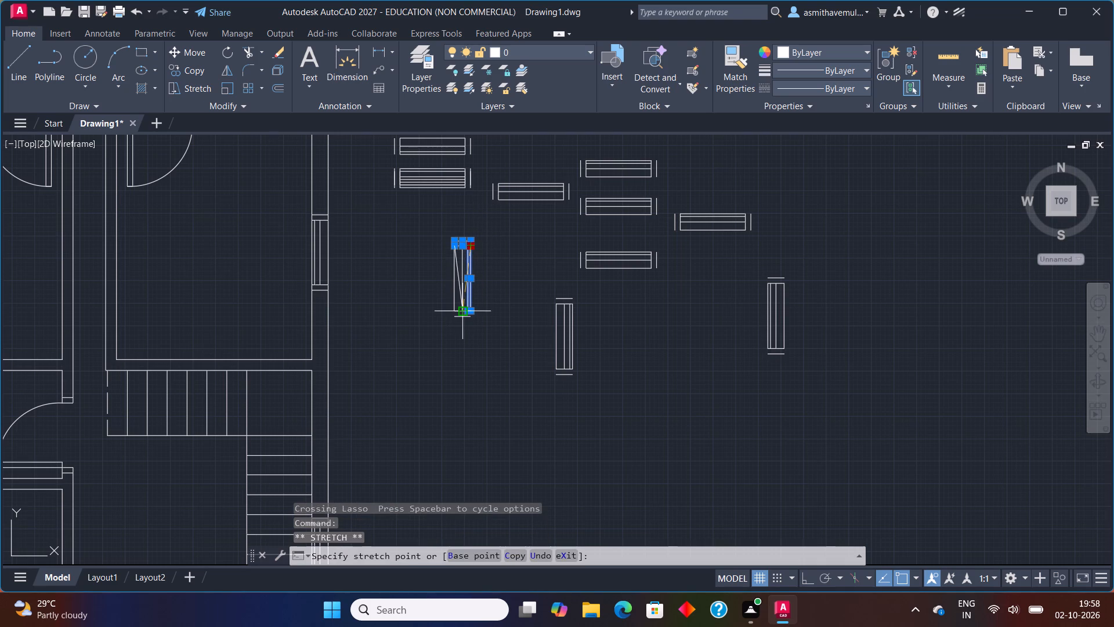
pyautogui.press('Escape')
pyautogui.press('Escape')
# Move the newly rotated vertical window symbol, by its northeast end, onto the middle west room's exterior wall, near mid-length.
pyautogui.moveTo(471, 219); pyautogui.dragTo(460, 230)
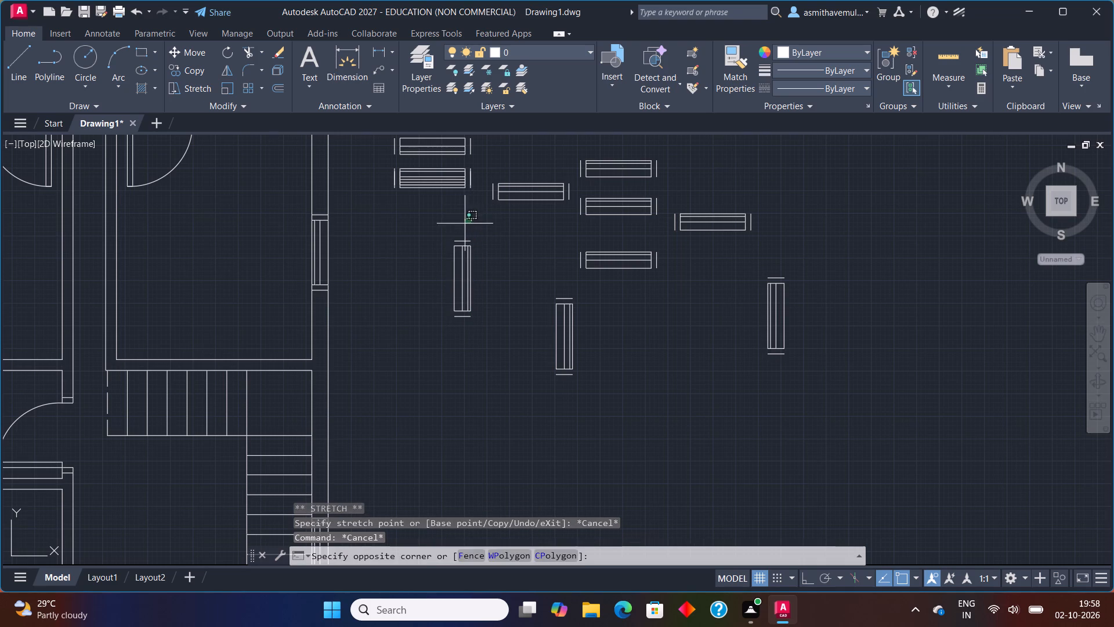
pyautogui.moveTo(460, 230); pyautogui.dragTo(482, 337)
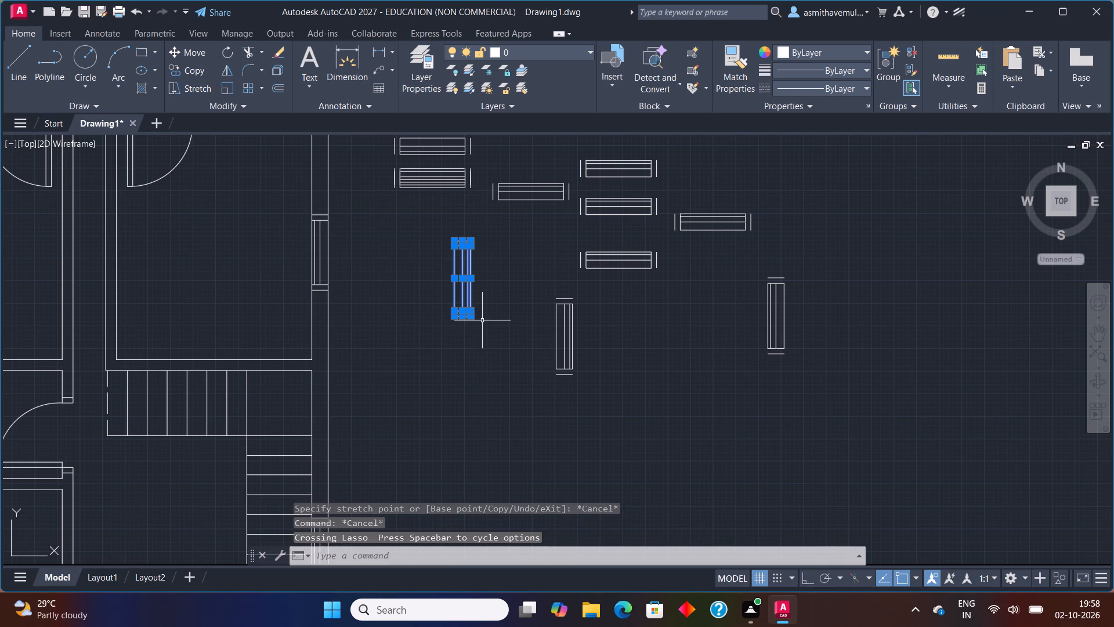
pyautogui.press('r')
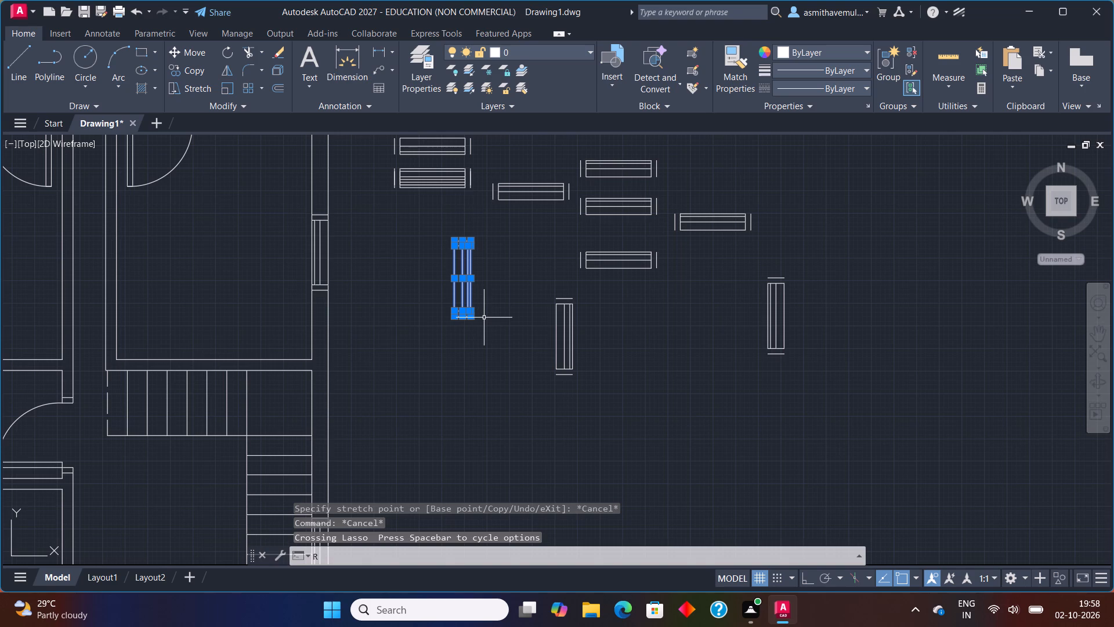
pyautogui.press('BackSpace')
pyautogui.press('m')
pyautogui.press('Return')
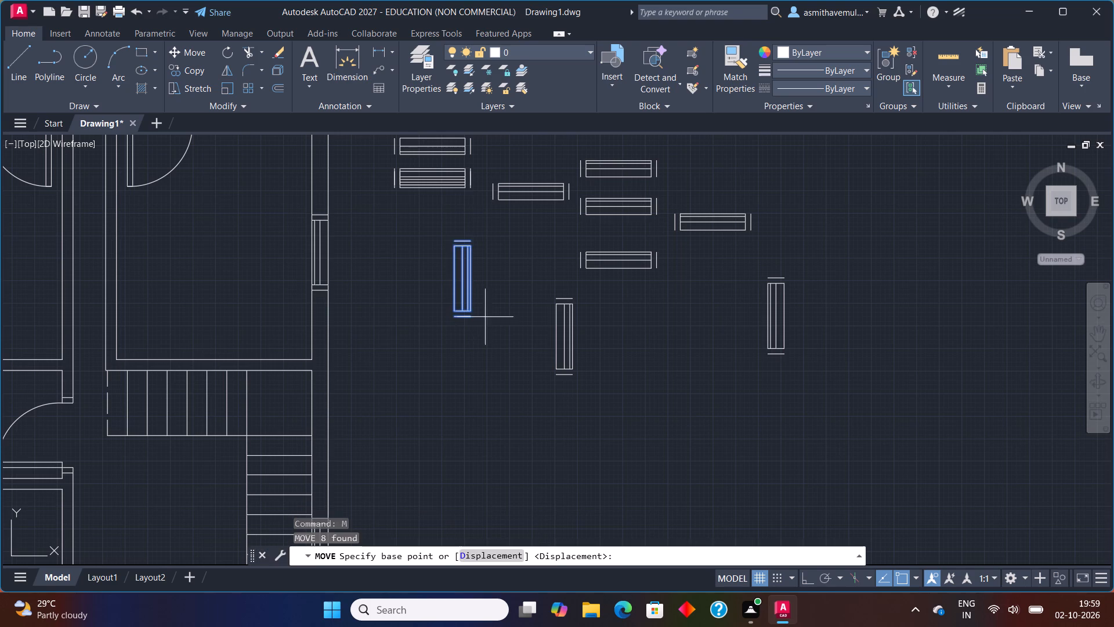
pyautogui.click(468, 237)
pyautogui.moveTo(270, 259); pyautogui.dragTo(668, 325, button='middle')
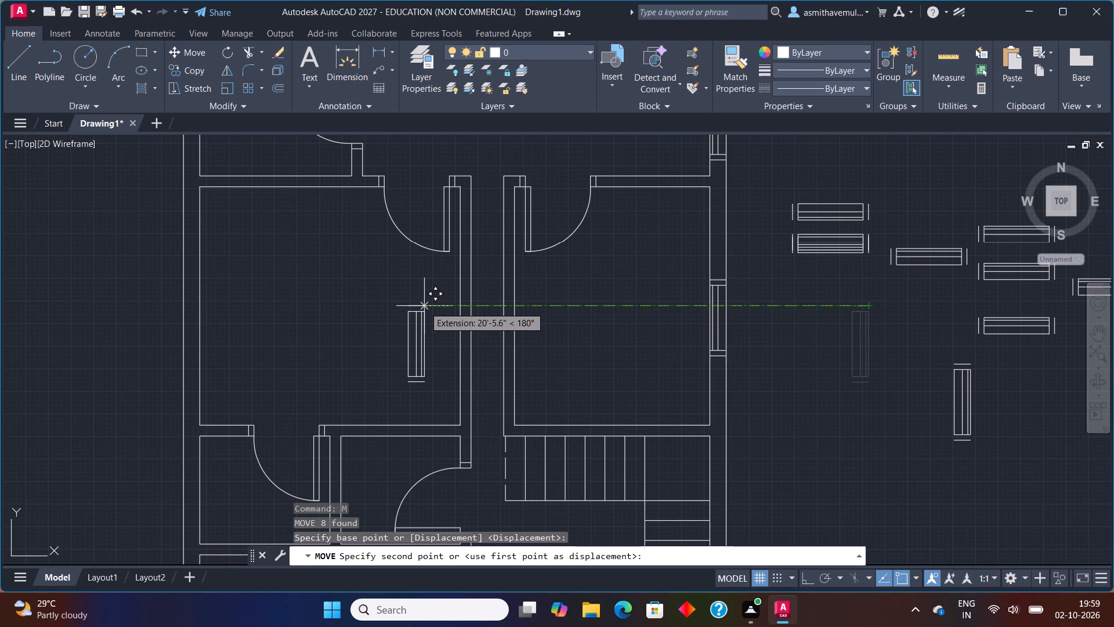
pyautogui.moveTo(293, 289); pyautogui.dragTo(379, 309, button='middle')
pyautogui.scroll(-1, 384, 311)
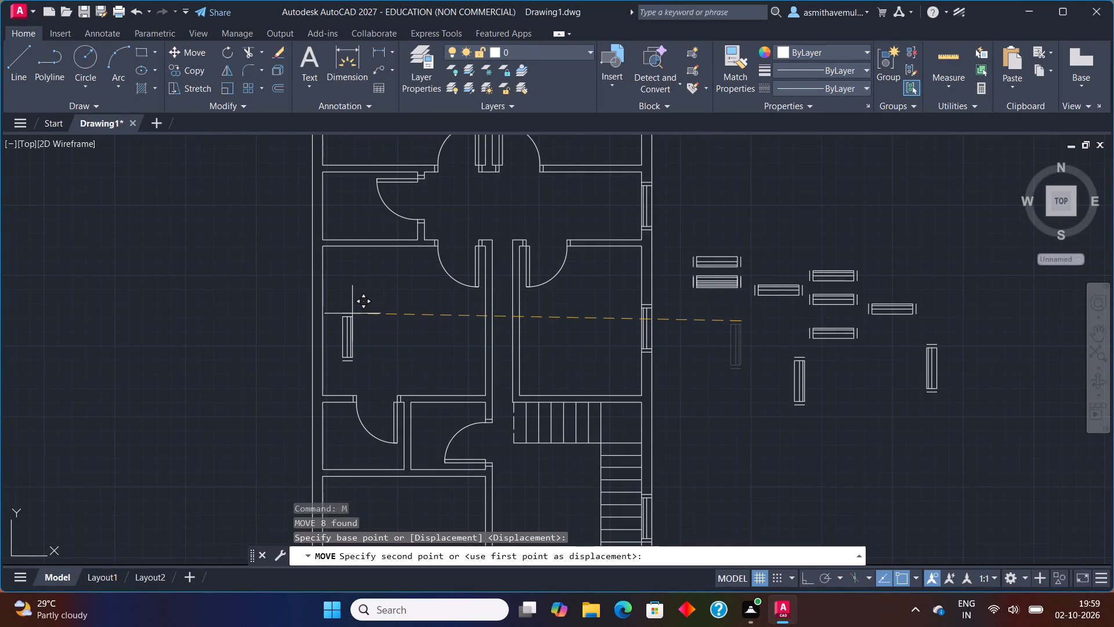
pyautogui.scroll(-1, 352, 313)
pyautogui.scroll(2, 338, 328)
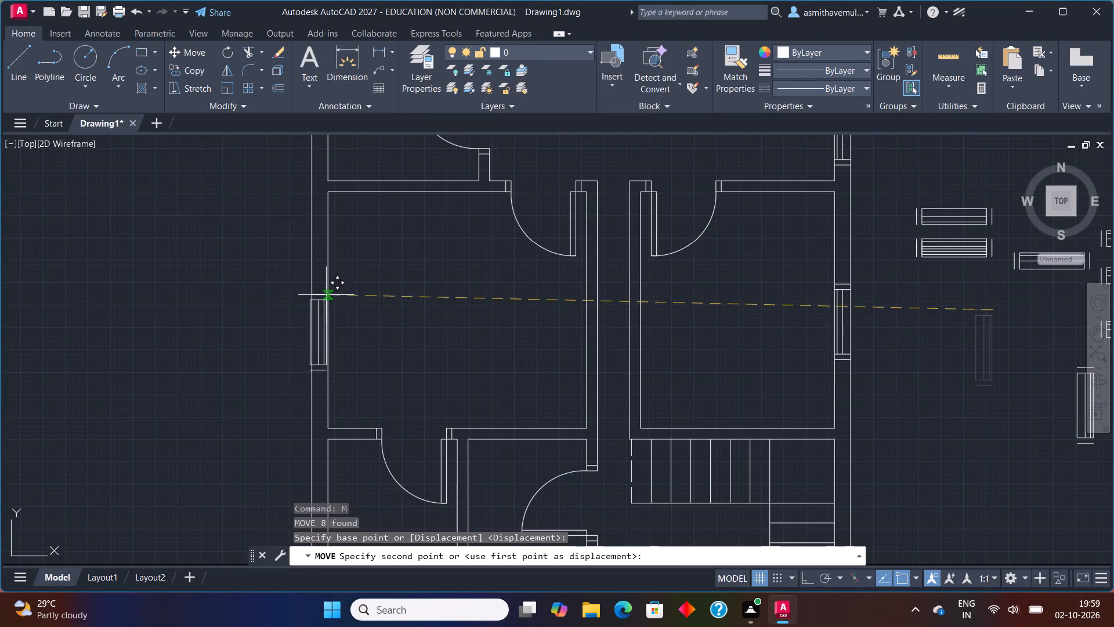
pyautogui.scroll(1, 324, 290)
pyautogui.click(328, 280)
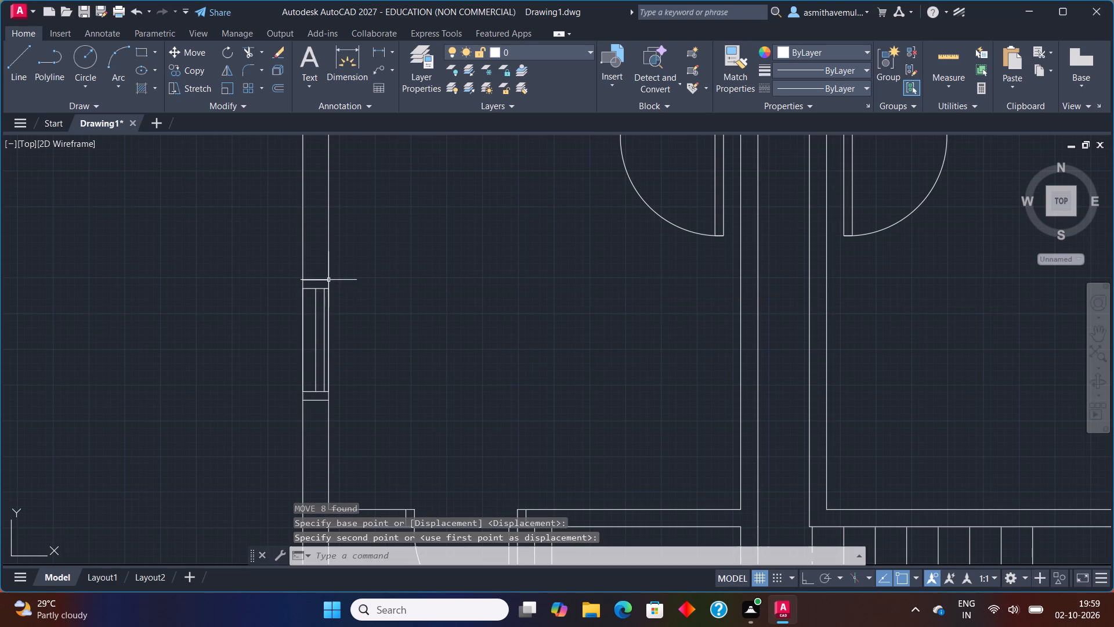
# Copy the vertical spare window symbol nearer the plan, by its northeast end, onto the southwest room's west exterior wall, near mid-length.
pyautogui.scroll(-3, 415, 297)
pyautogui.moveTo(520, 377); pyautogui.dragTo(519, 363, button='middle')
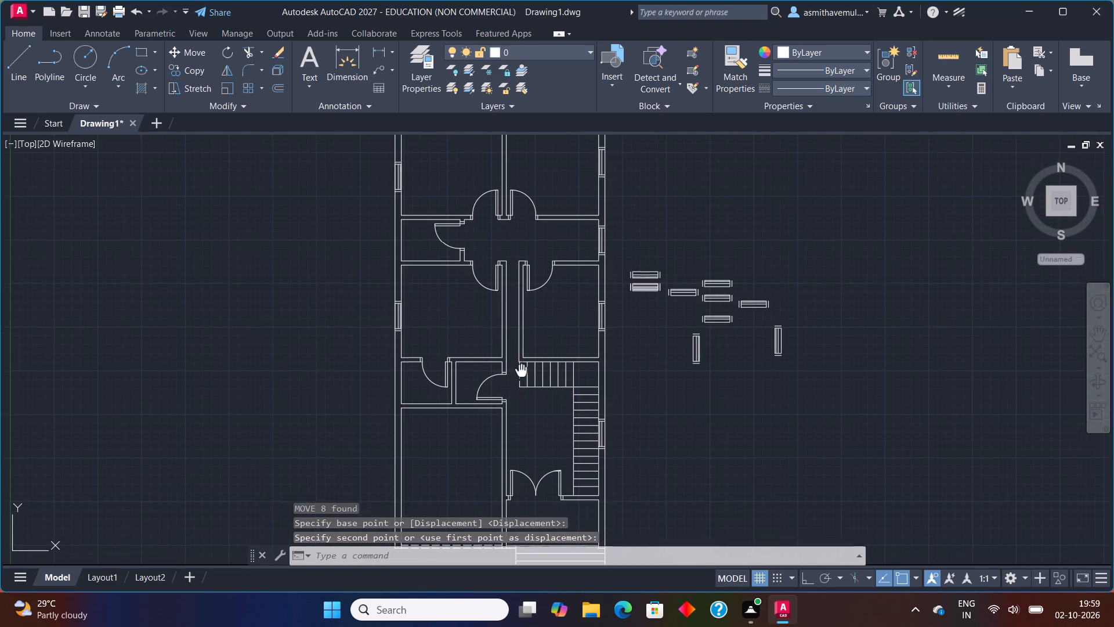
pyautogui.moveTo(519, 363); pyautogui.dragTo(460, 311, button='middle')
pyautogui.scroll(3, 343, 274)
pyautogui.scroll(-2, 340, 271)
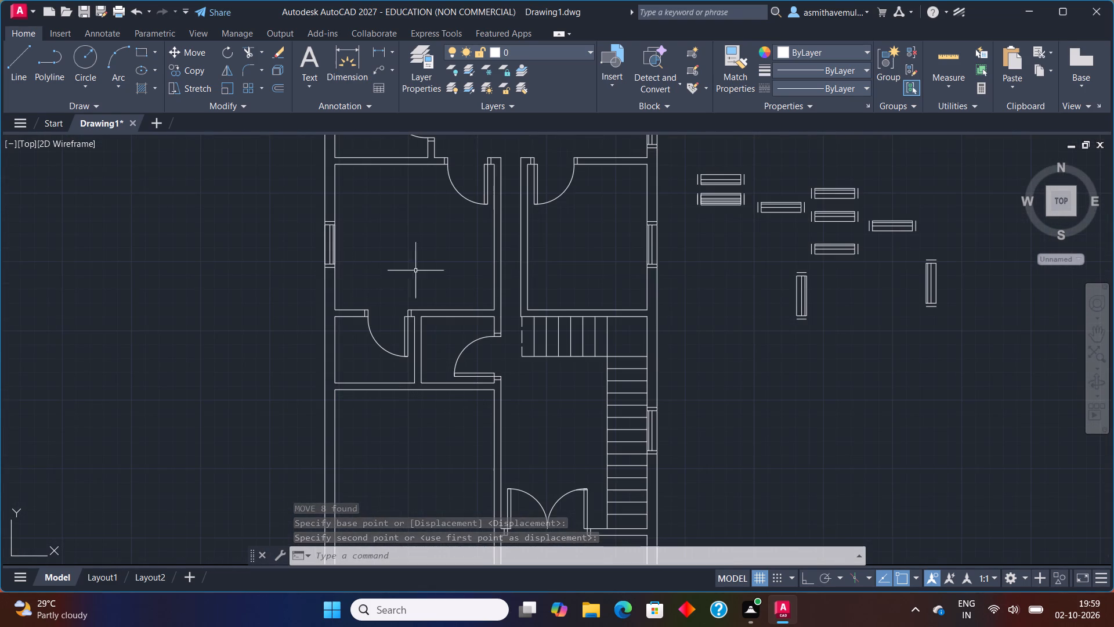
pyautogui.moveTo(733, 301); pyautogui.dragTo(610, 283, button='middle')
pyautogui.scroll(1, 640, 272)
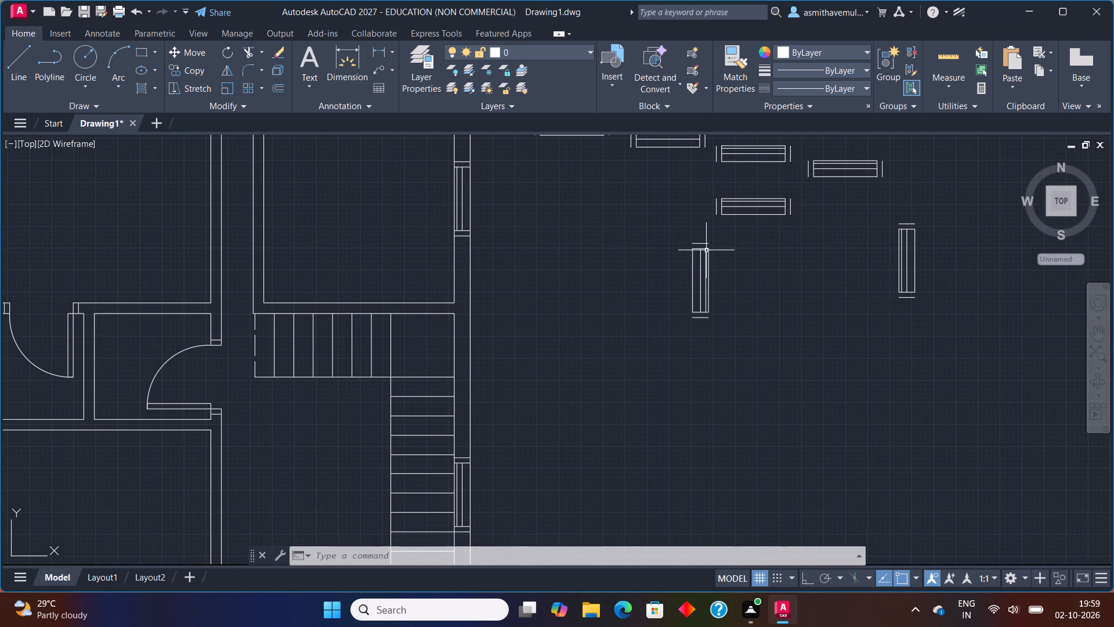
pyautogui.moveTo(701, 235); pyautogui.dragTo(800, 348)
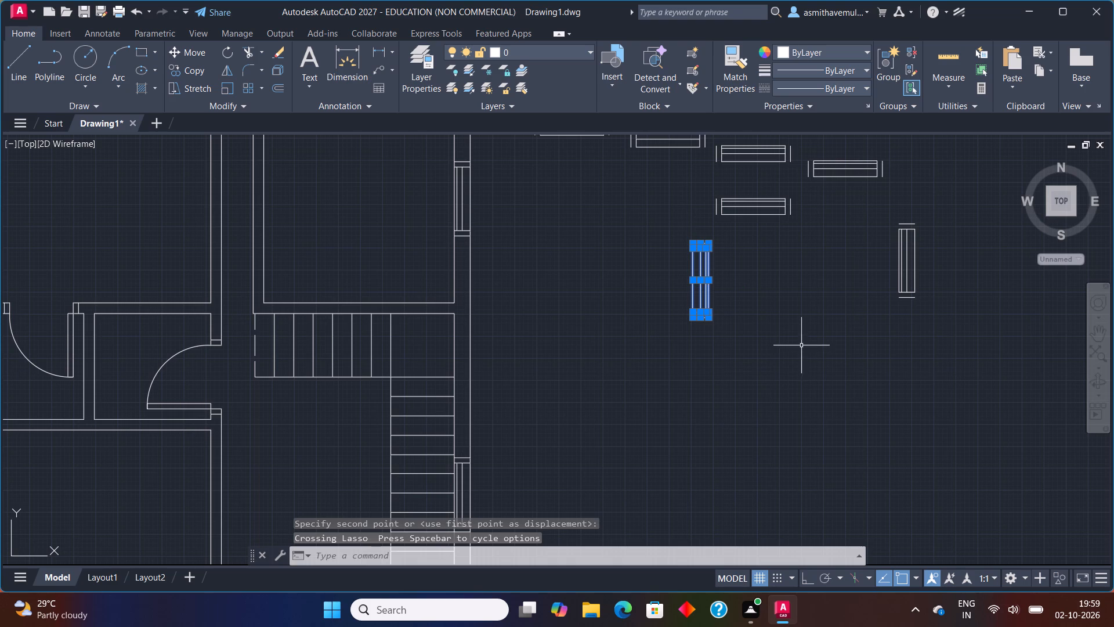
pyautogui.press('c')
pyautogui.press('o')
pyautogui.press('p')
pyautogui.press('y')
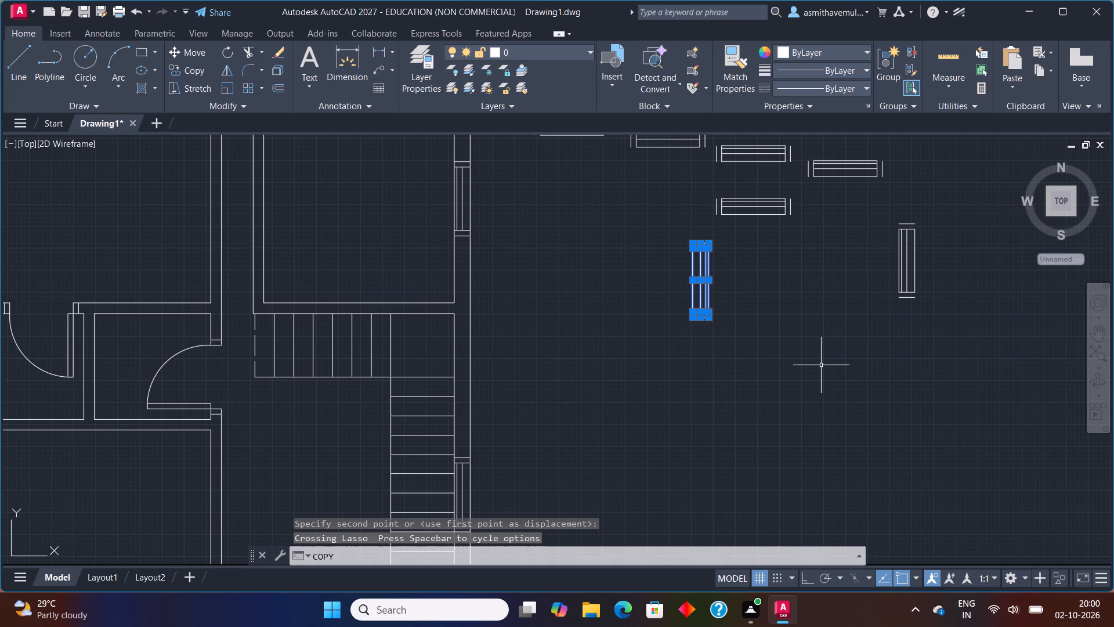
pyautogui.press('Return')
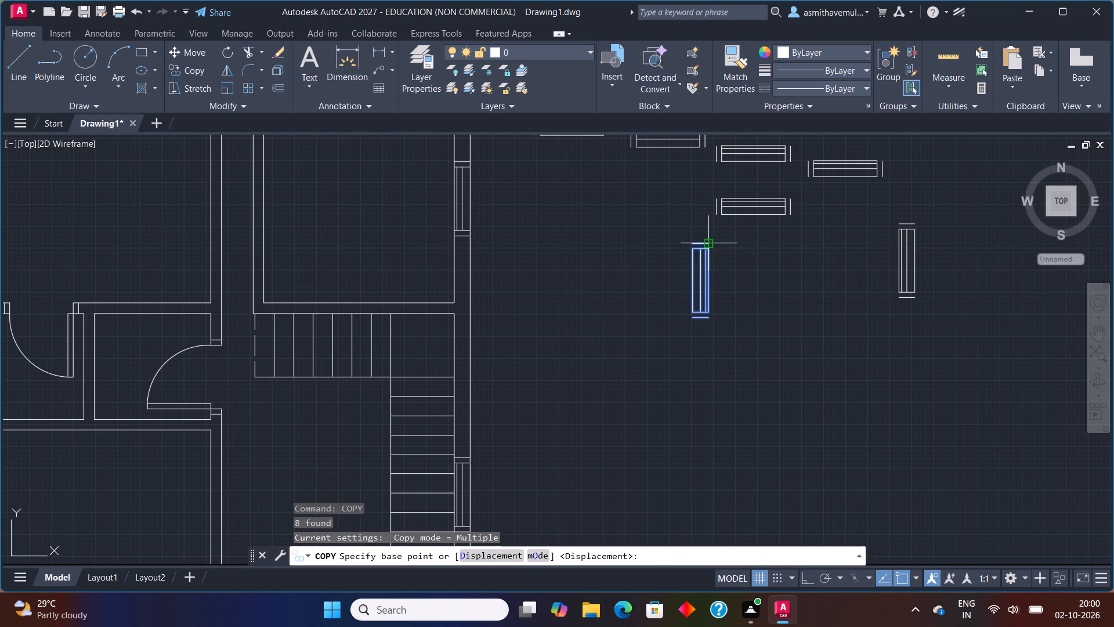
pyautogui.moveTo(712, 241); pyautogui.dragTo(705, 243)
pyautogui.moveTo(177, 354); pyautogui.dragTo(550, 184, button='middle')
pyautogui.scroll(-1, 531, 205)
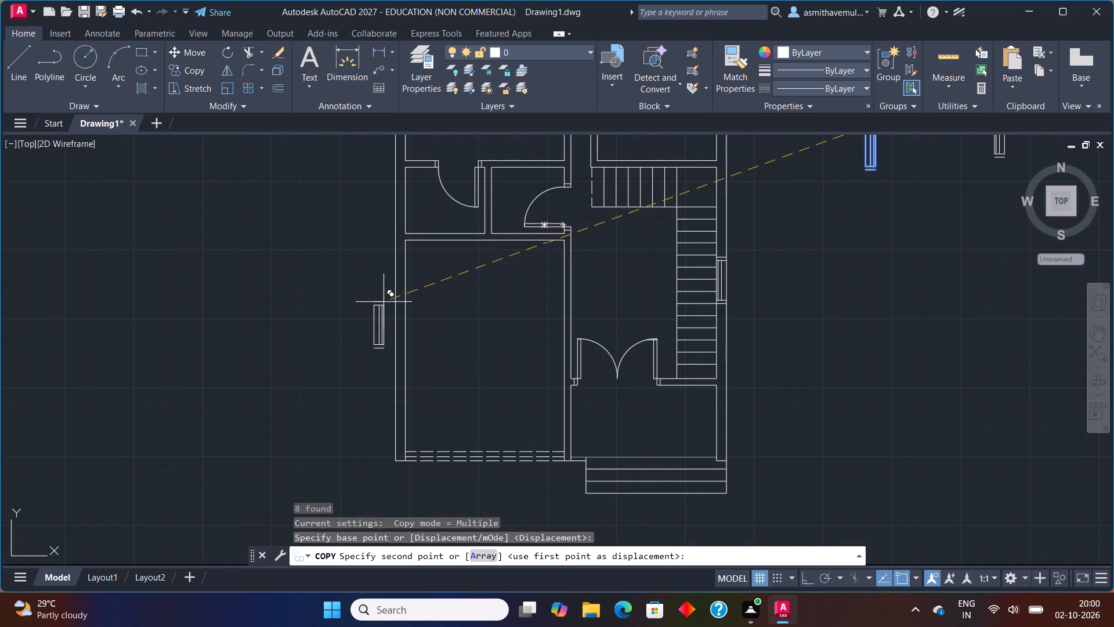
pyautogui.scroll(1, 382, 304)
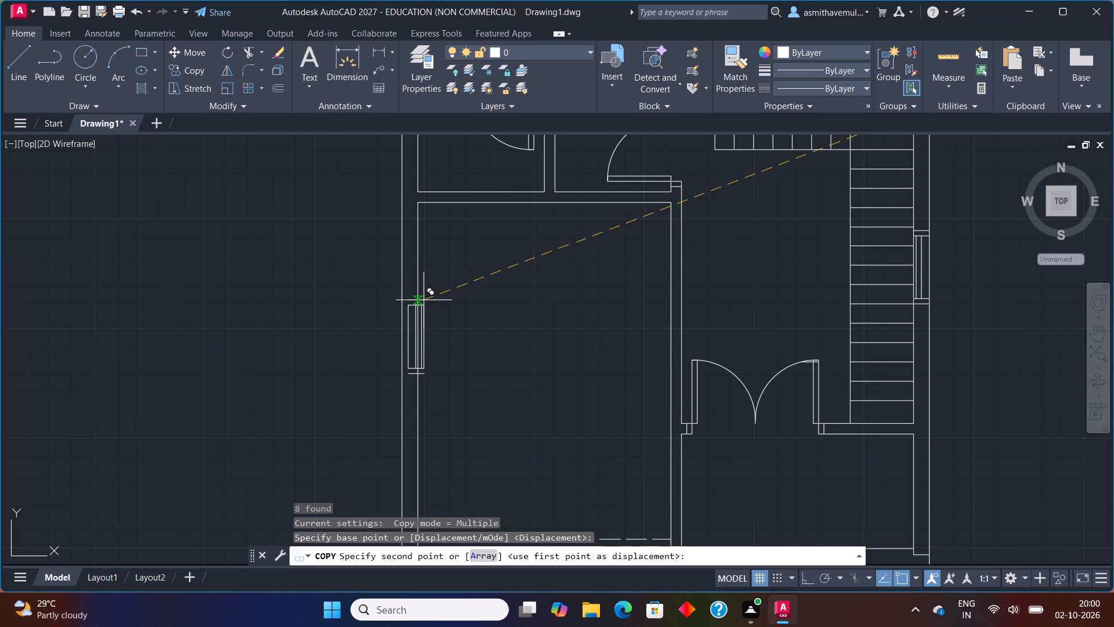
pyautogui.moveTo(410, 359); pyautogui.dragTo(411, 265, button='middle')
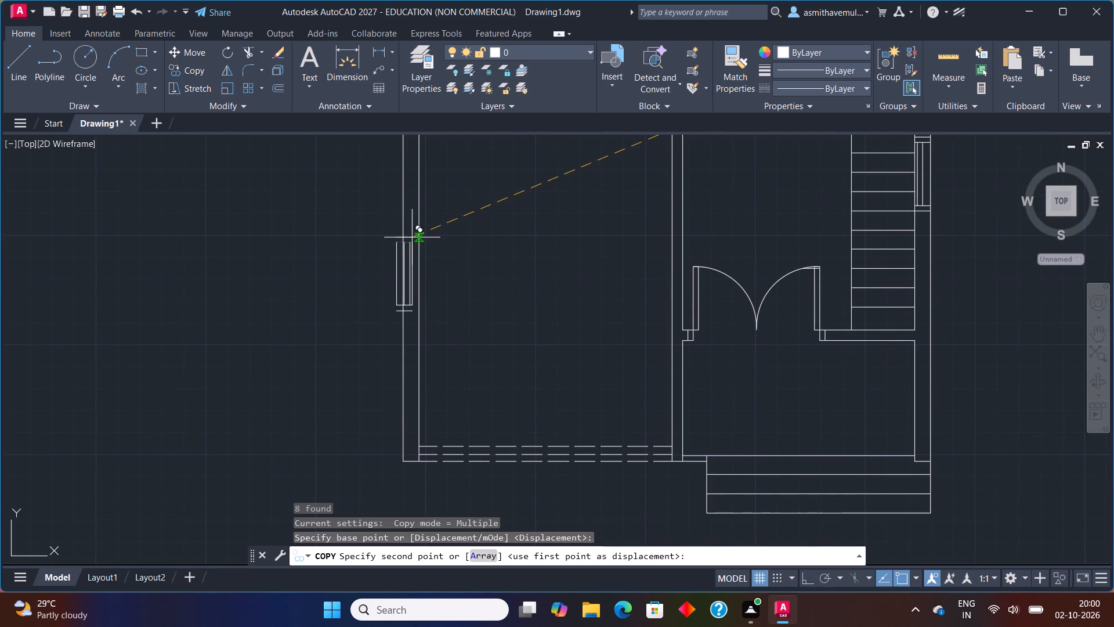
pyautogui.scroll(2, 416, 214)
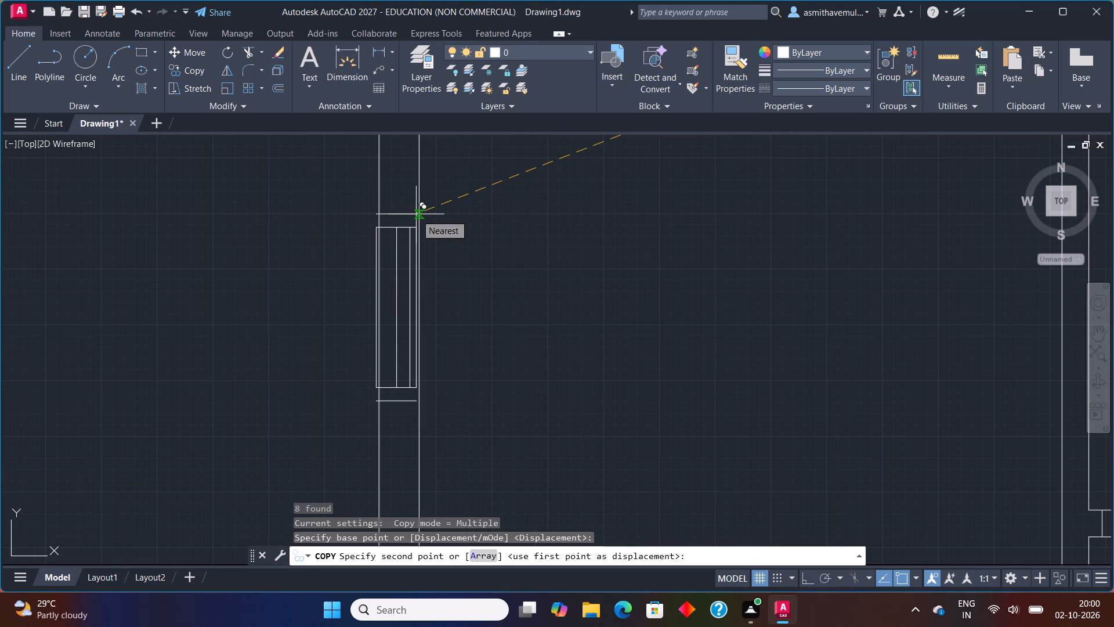
pyautogui.click(418, 217)
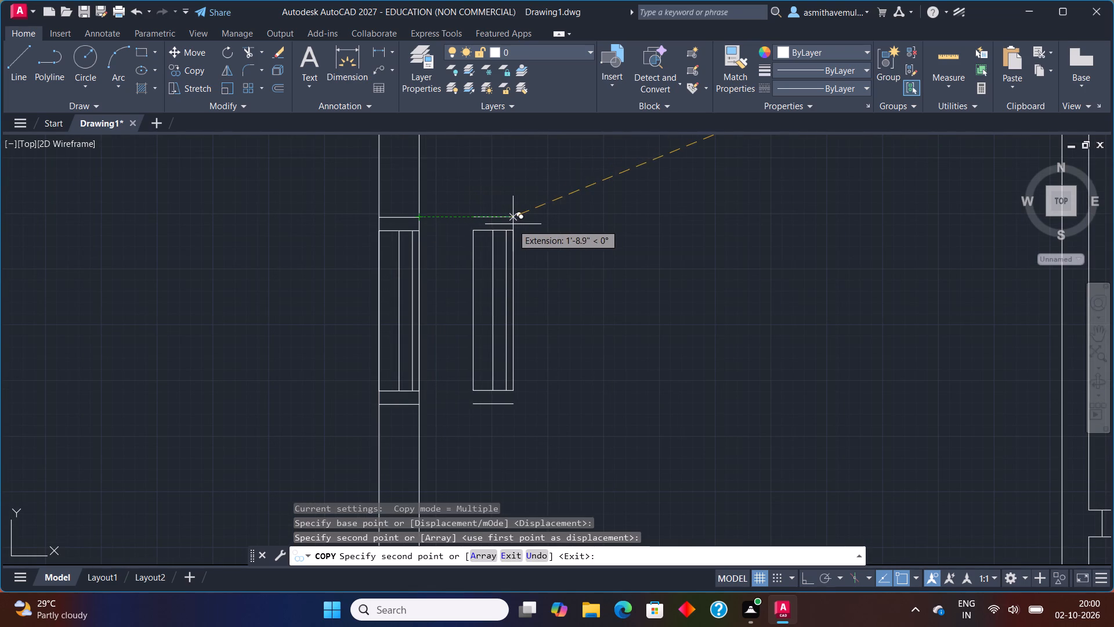
pyautogui.press('Escape')
# Draw a rectangle 1'6" long and 9" wide in the empty area east of the plan's entrance.
pyautogui.scroll(-4, 520, 228)
pyautogui.moveTo(613, 283); pyautogui.dragTo(609, 289, button='middle')
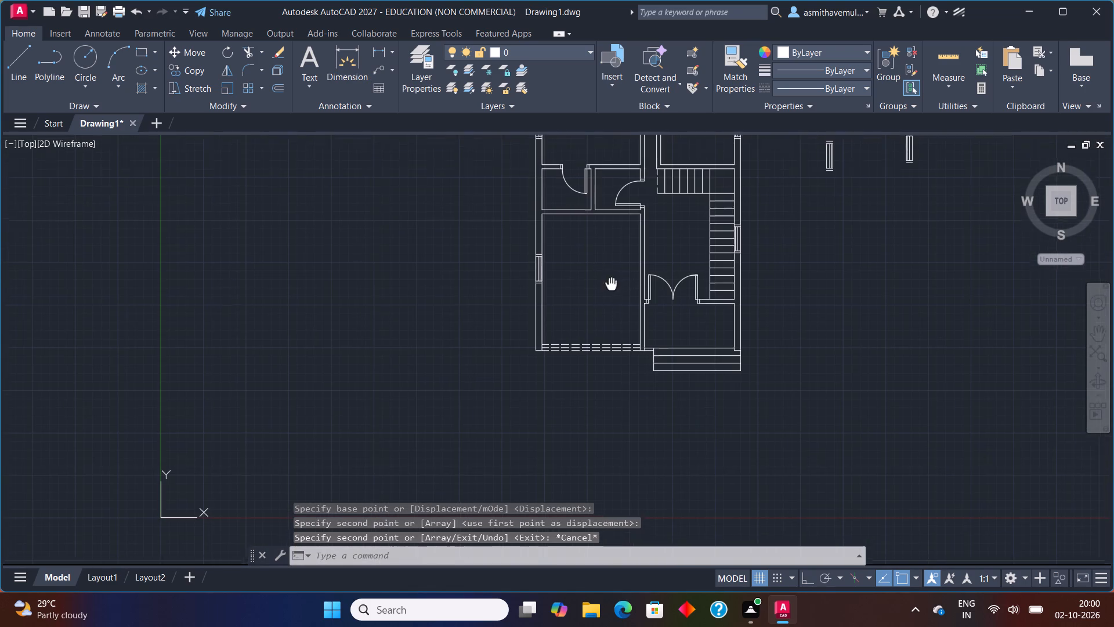
pyautogui.moveTo(609, 289); pyautogui.dragTo(392, 439, button='middle')
pyautogui.scroll(-1, 446, 354)
pyautogui.scroll(1, 441, 342)
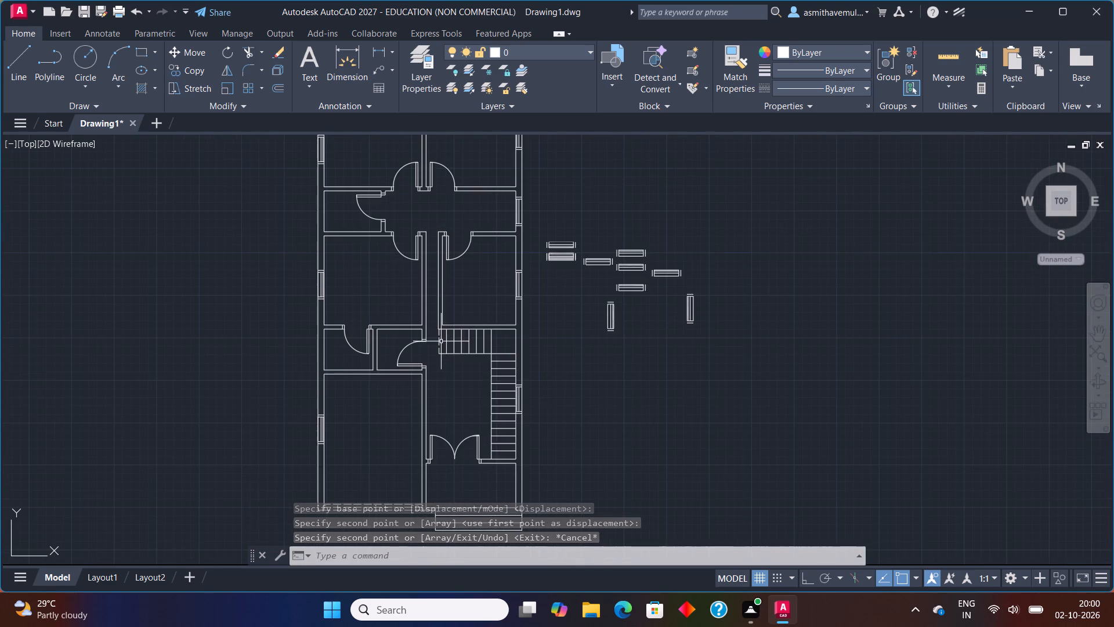
pyautogui.scroll(-1, 458, 326)
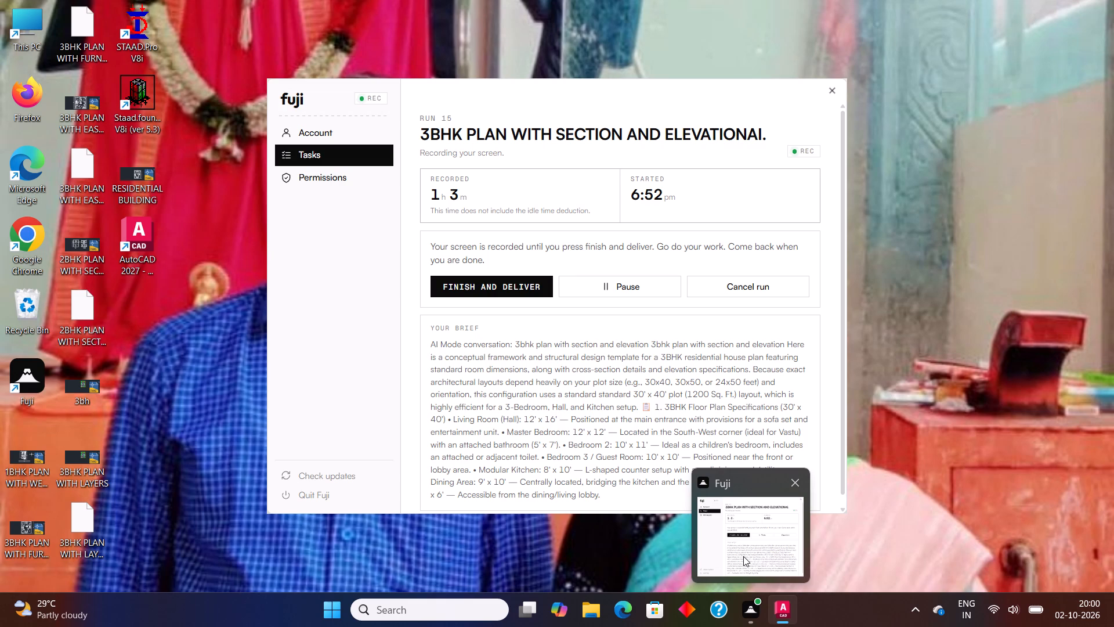
pyautogui.scroll(1, 591, 398)
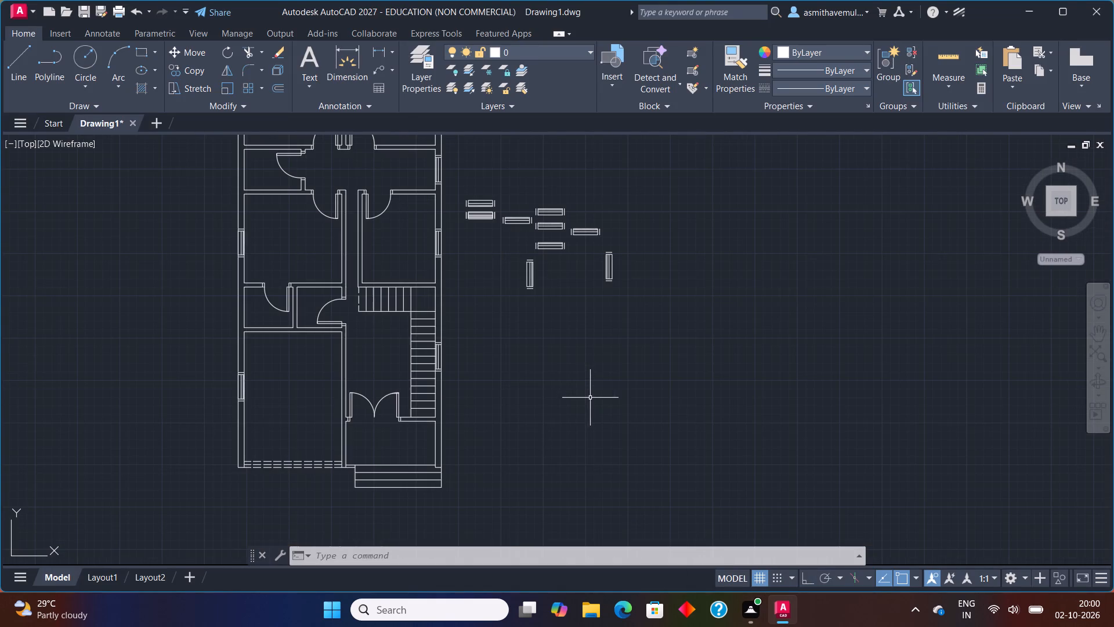
pyautogui.scroll(1, 609, 389)
pyautogui.write('REC')
pyautogui.press('Return')
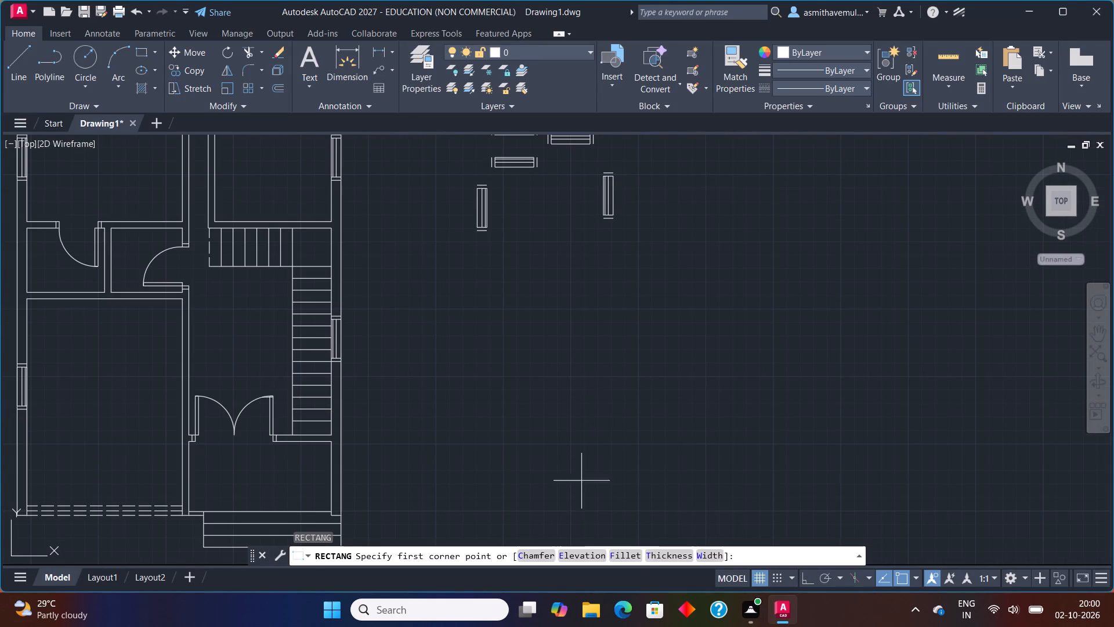
pyautogui.click(543, 434)
pyautogui.press('d')
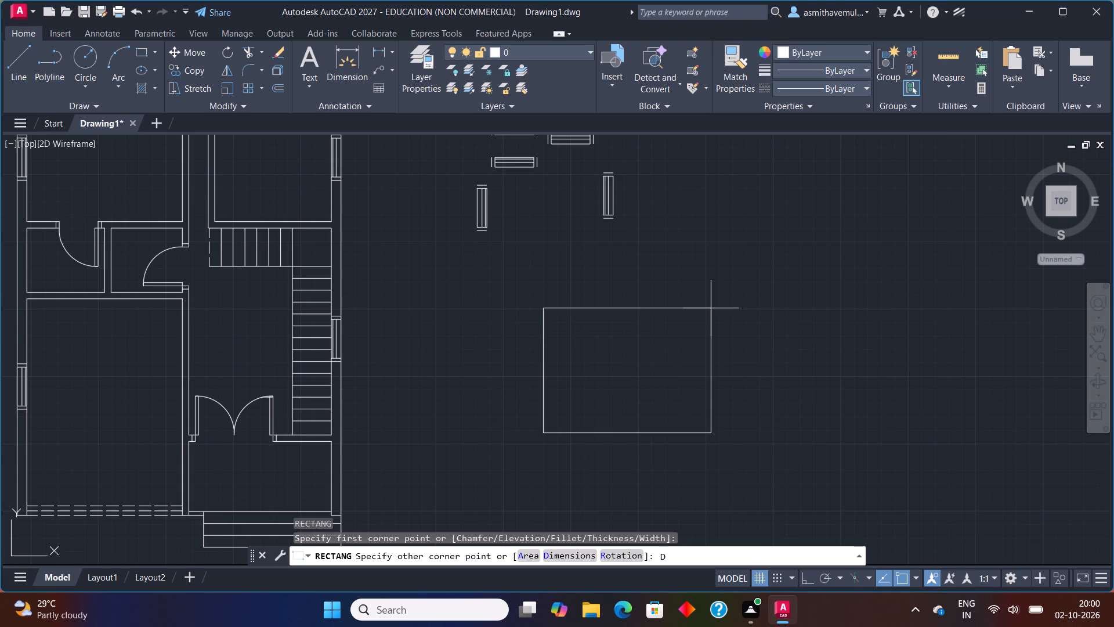
pyautogui.press('Return')
pyautogui.write("1'6")
pyautogui.hotkey('shift', '"')
pyautogui.press('Return')
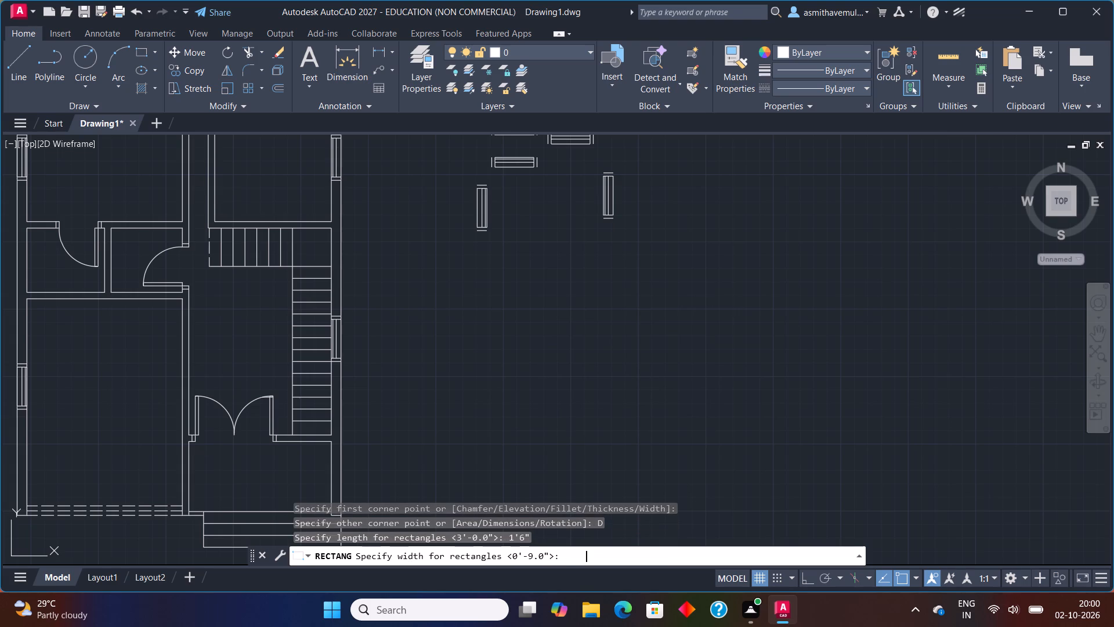
pyautogui.press('9')
pyautogui.hotkey('shift', '"')
pyautogui.press('Return')
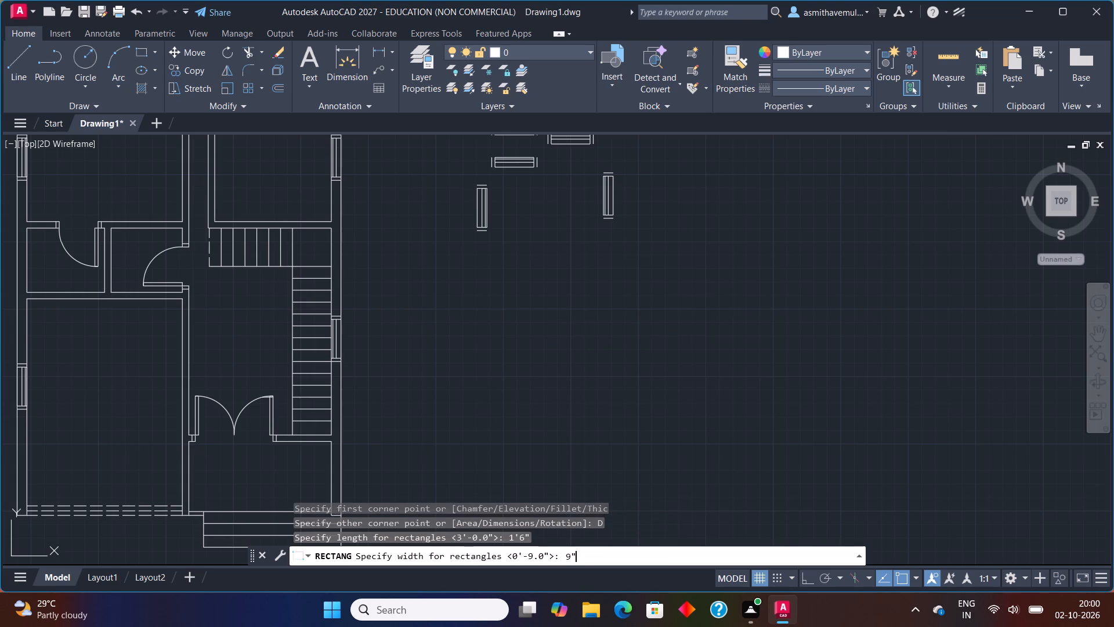
pyautogui.click(707, 322)
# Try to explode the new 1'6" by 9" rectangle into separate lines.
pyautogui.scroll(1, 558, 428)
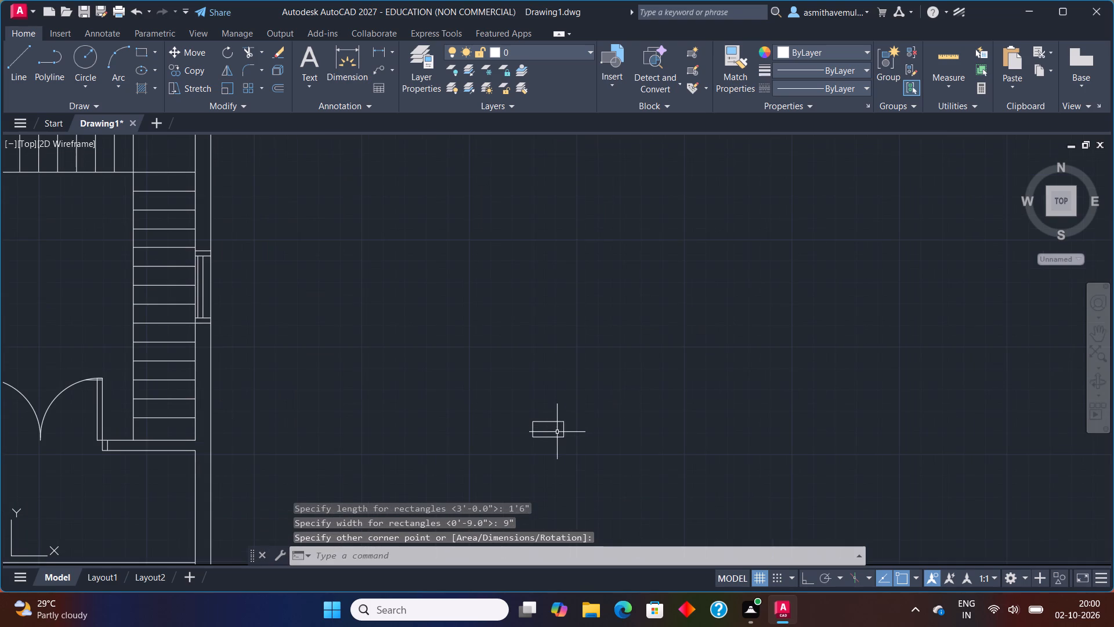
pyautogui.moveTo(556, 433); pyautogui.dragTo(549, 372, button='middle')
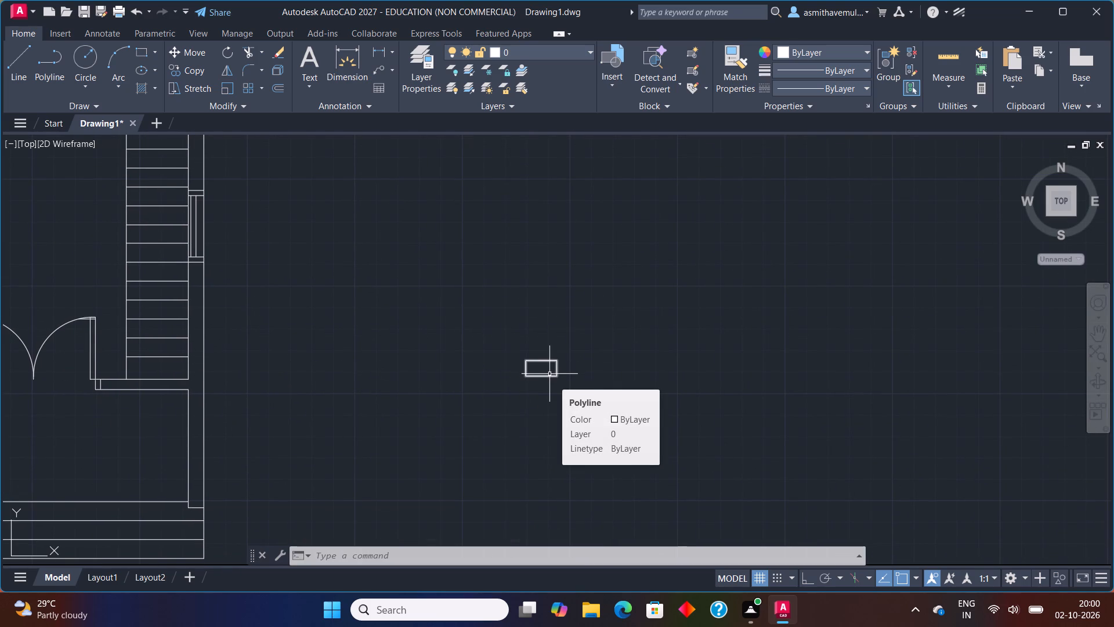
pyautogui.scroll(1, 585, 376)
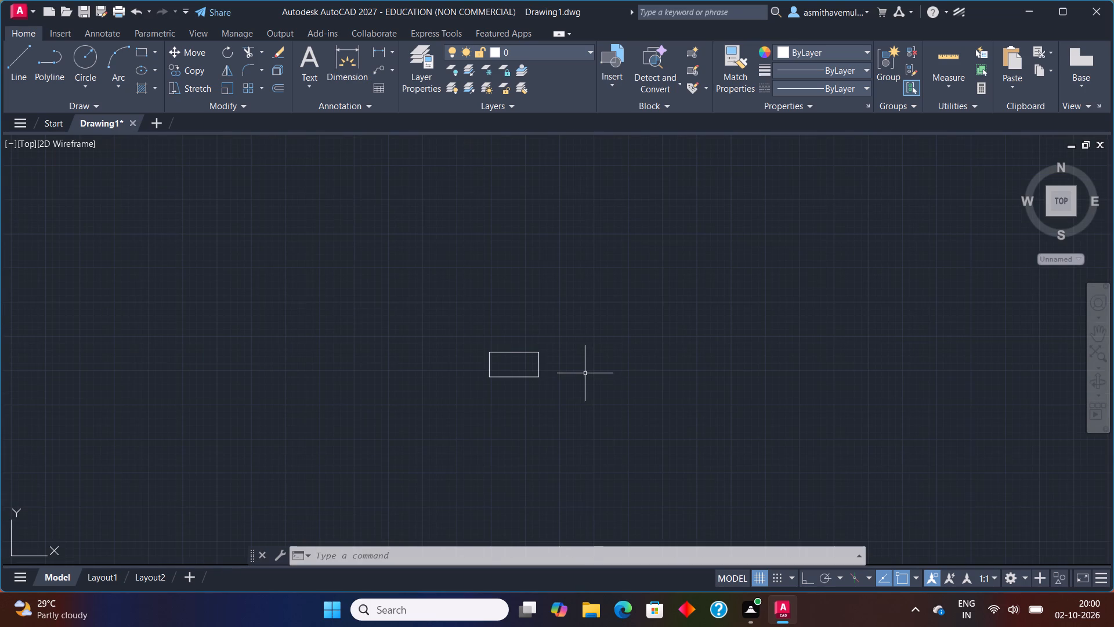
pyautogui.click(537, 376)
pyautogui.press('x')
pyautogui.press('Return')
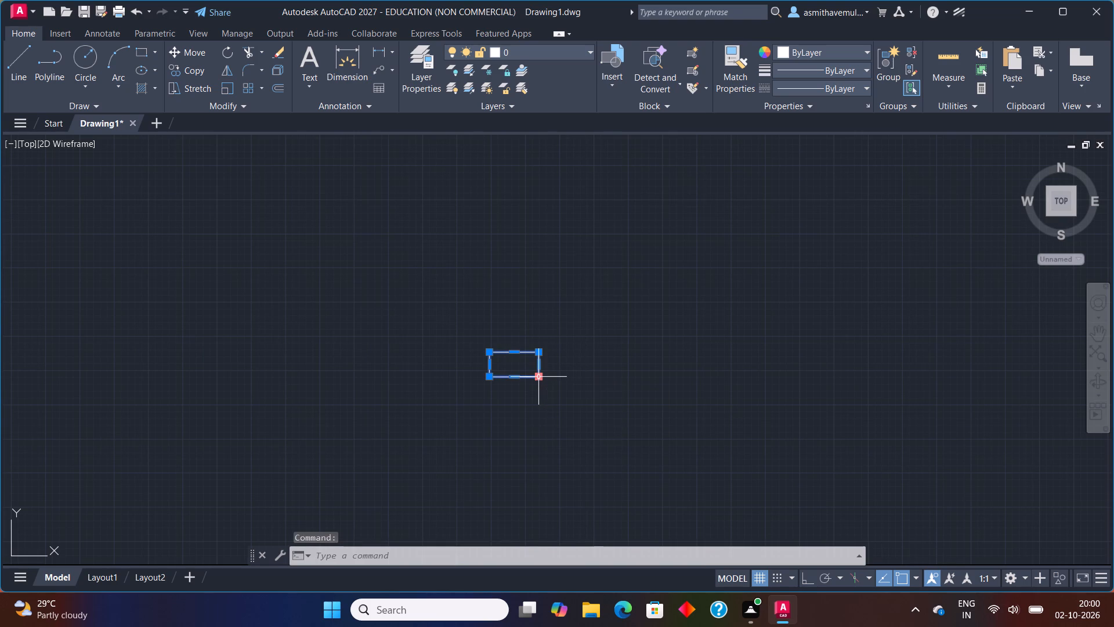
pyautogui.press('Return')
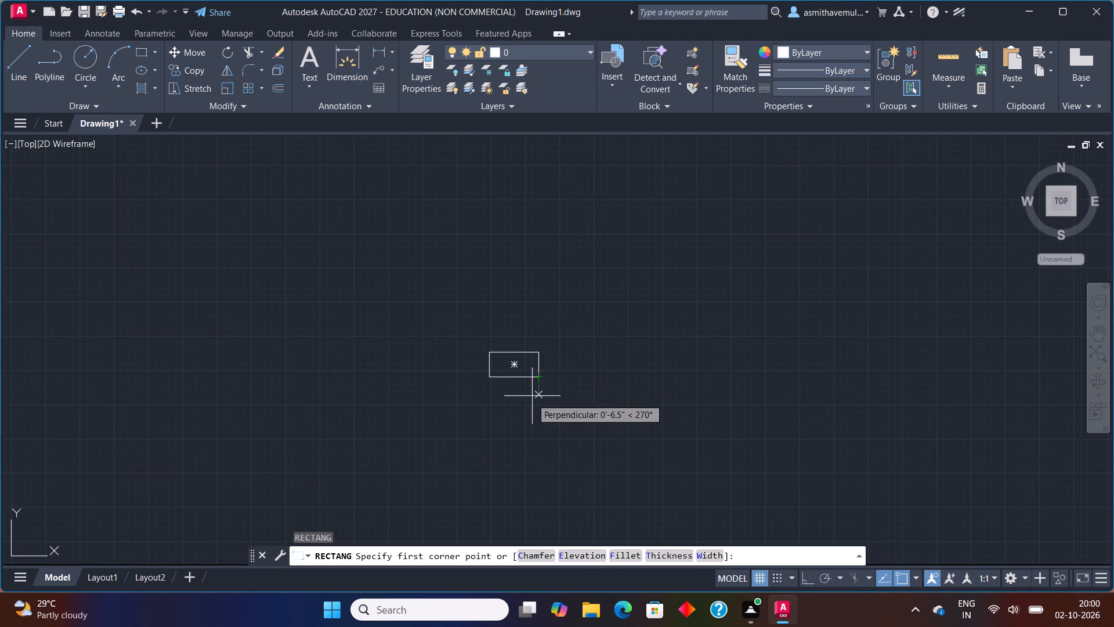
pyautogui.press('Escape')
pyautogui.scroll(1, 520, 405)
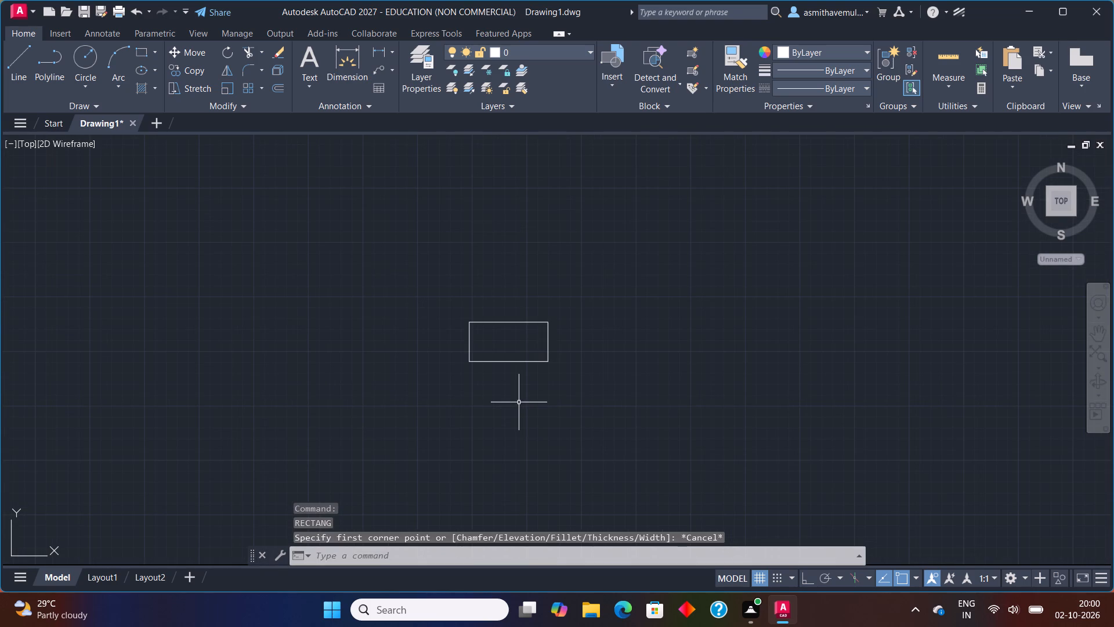
# Draw a horizontal centre line across the 1'6" by 9" rectangle, joining the midpoints of its two short sides.
pyautogui.press('l')
pyautogui.press('Return')
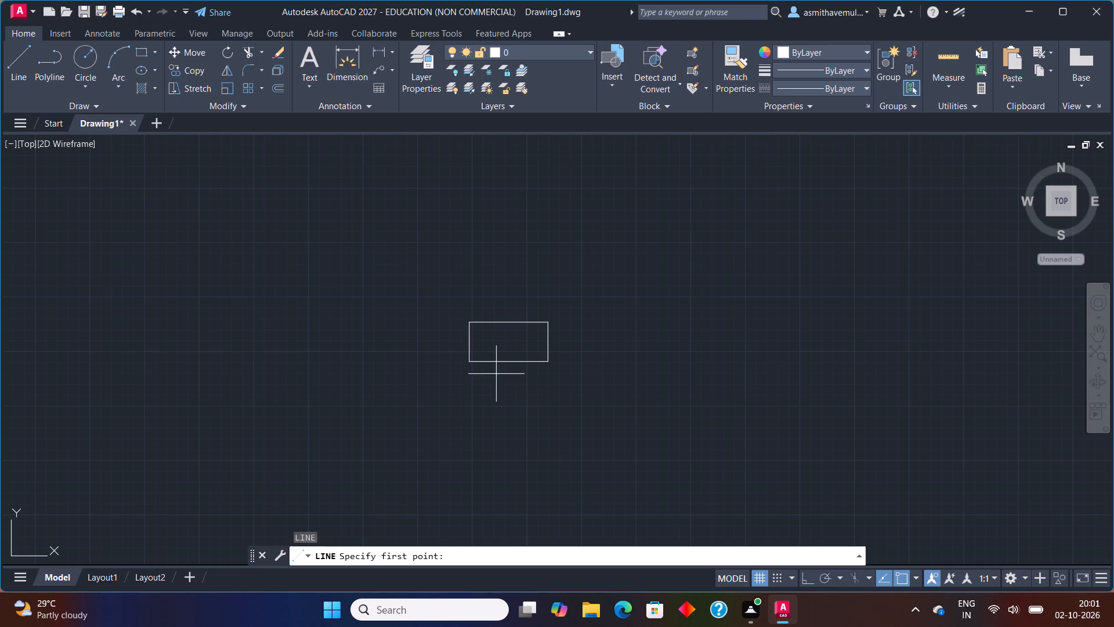
pyautogui.click(471, 344)
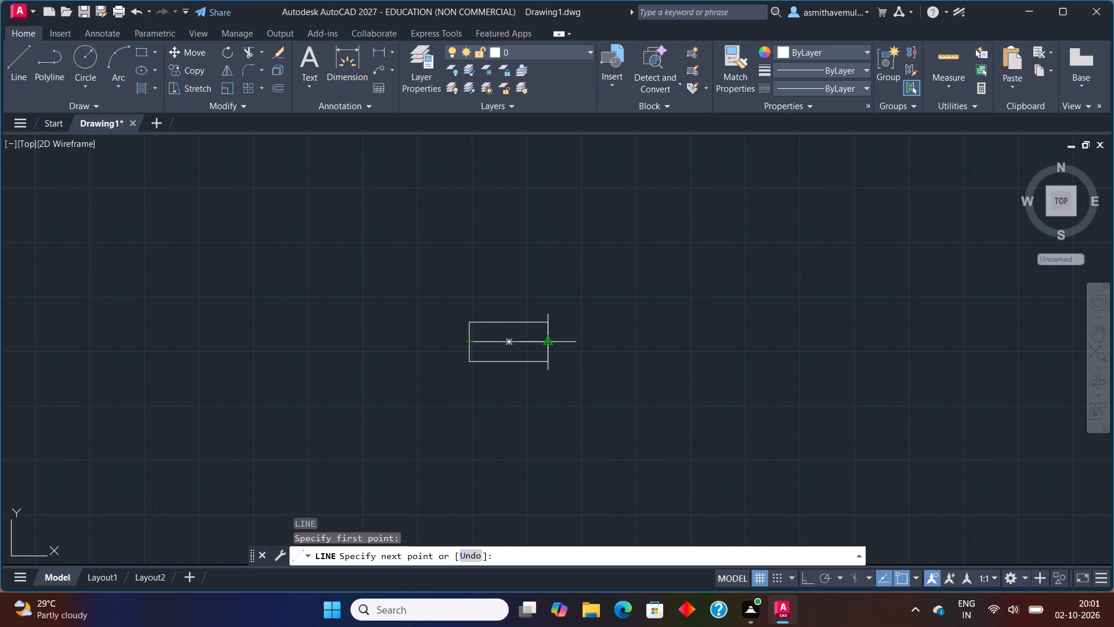
pyautogui.click(551, 340)
pyautogui.press('Escape')
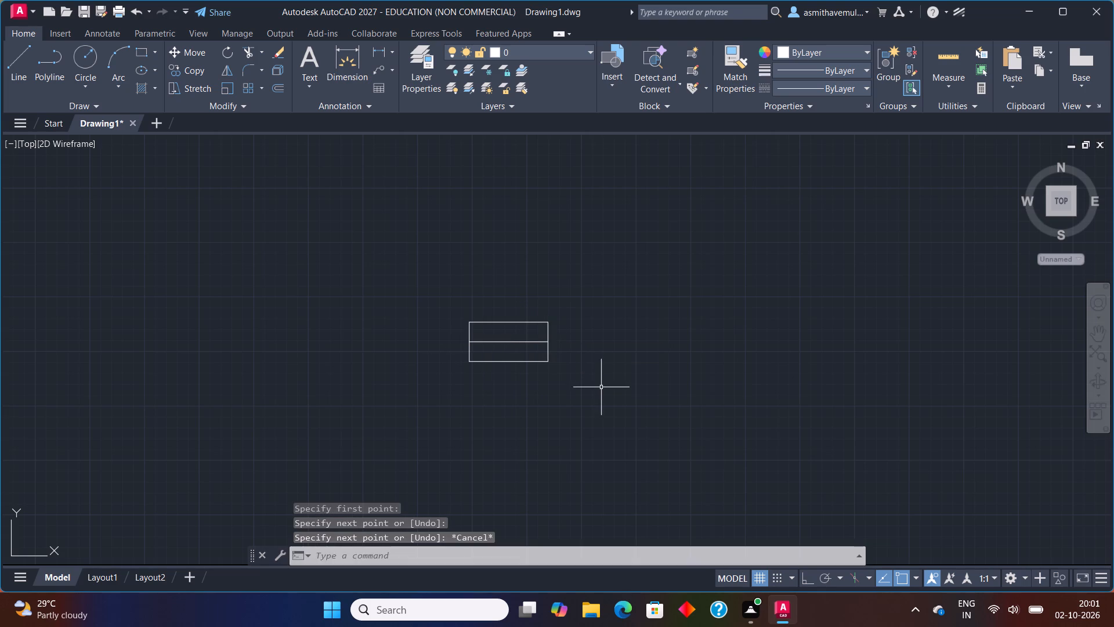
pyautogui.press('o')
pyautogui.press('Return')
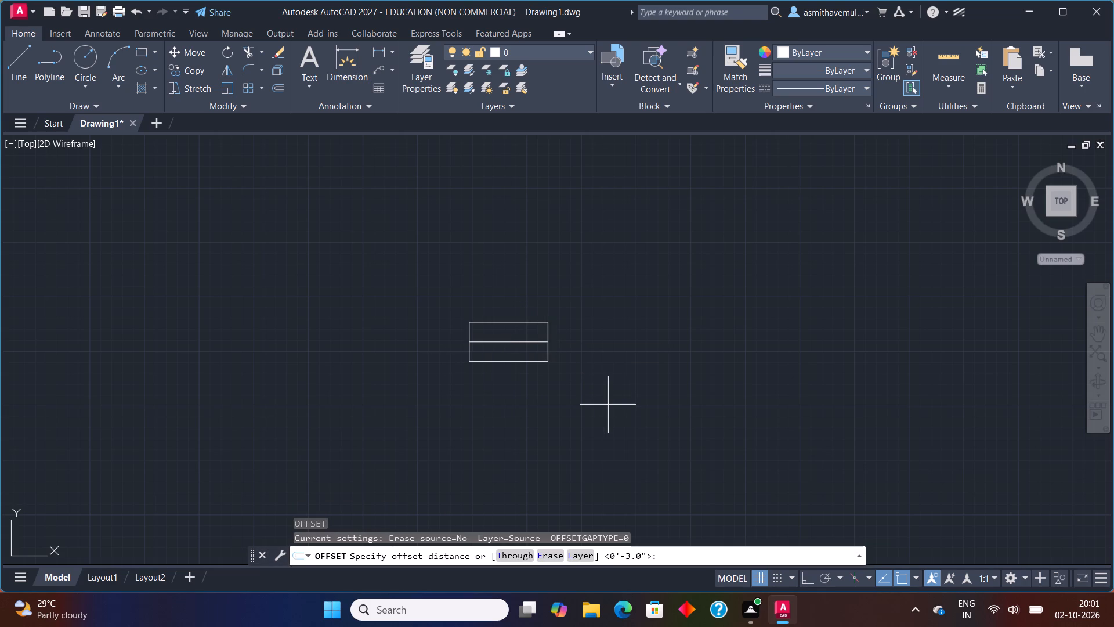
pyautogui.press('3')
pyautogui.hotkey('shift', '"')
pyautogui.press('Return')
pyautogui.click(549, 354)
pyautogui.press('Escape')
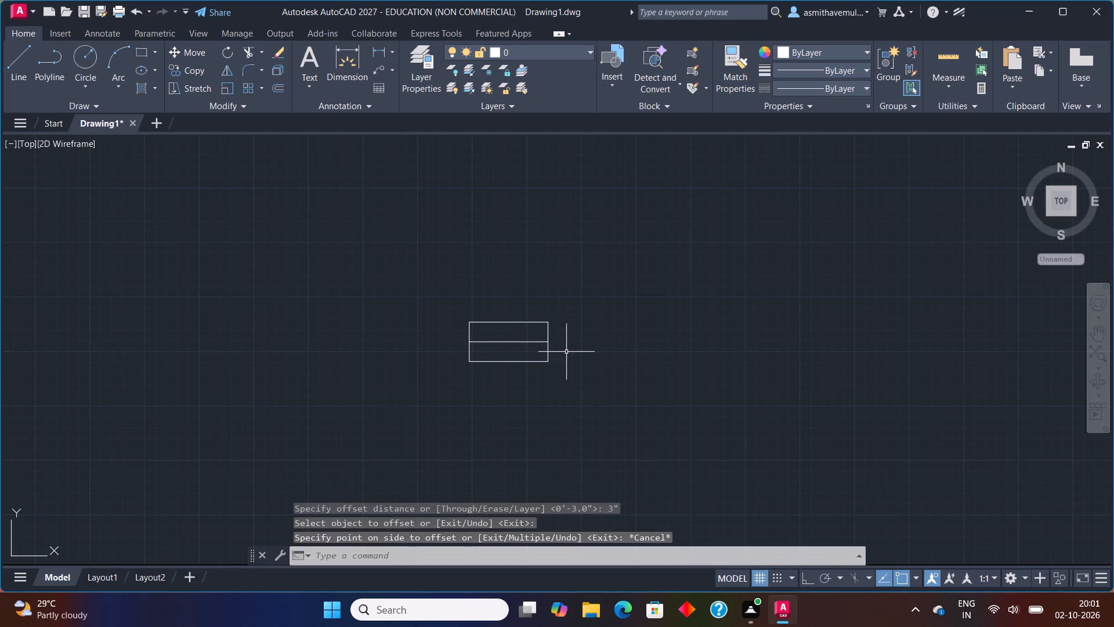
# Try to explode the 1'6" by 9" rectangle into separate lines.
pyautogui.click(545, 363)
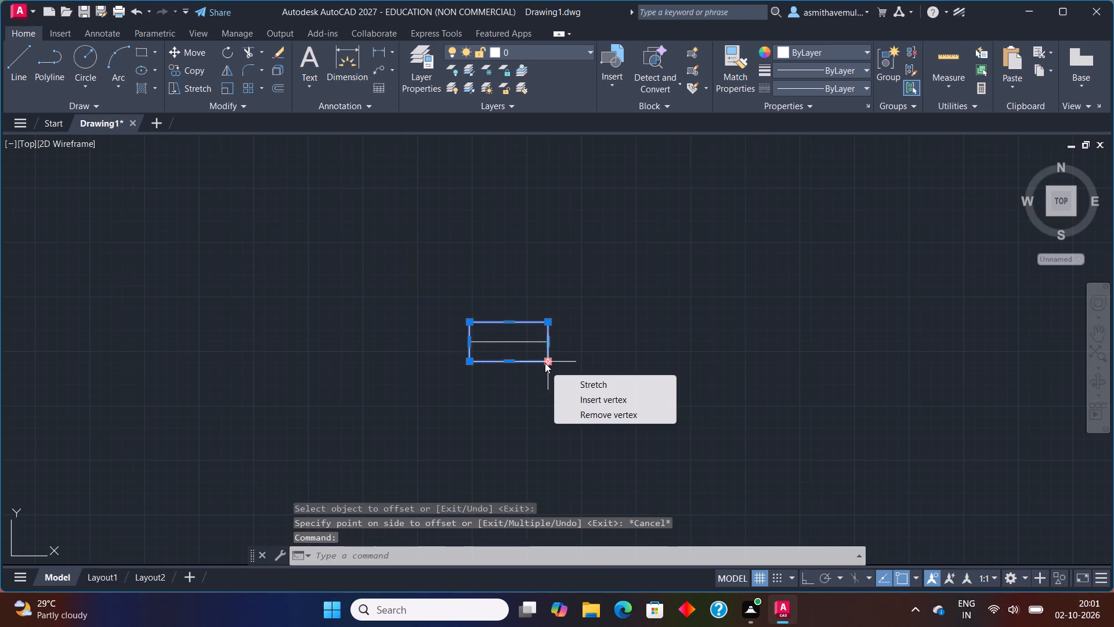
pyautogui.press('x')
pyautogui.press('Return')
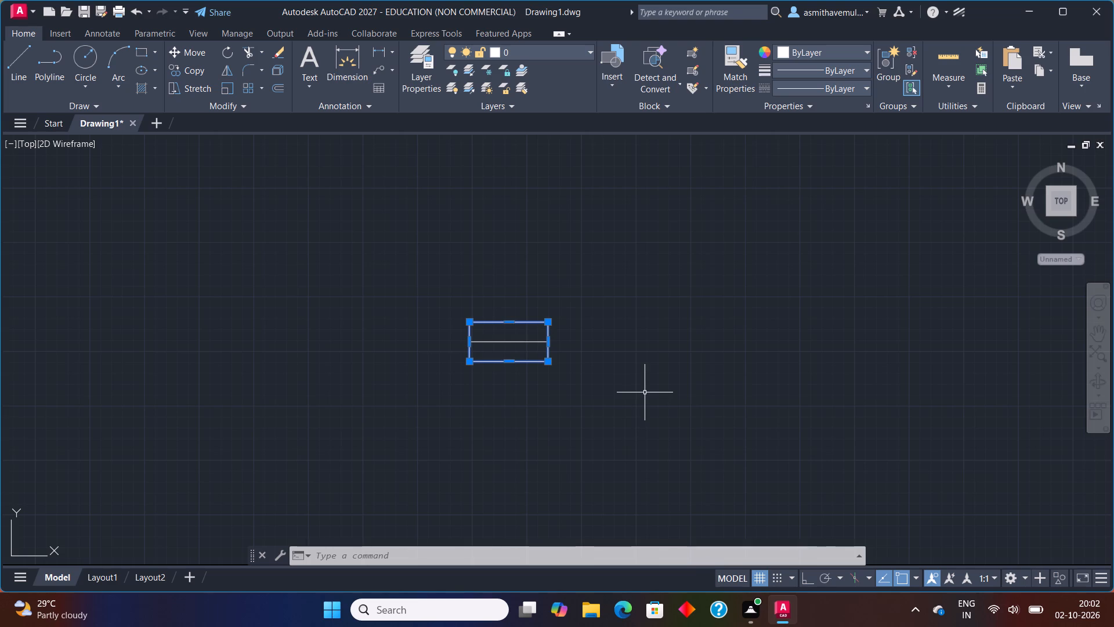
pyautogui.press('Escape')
# Offset the rectangle's horizontal centre line 3" to its south side.
pyautogui.press('o')
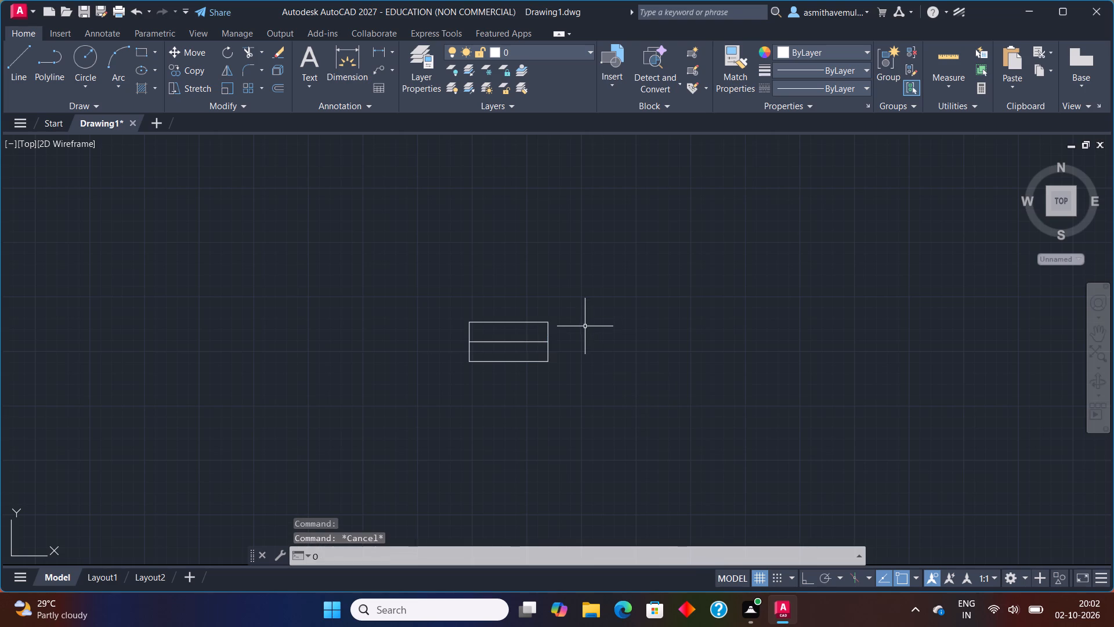
pyautogui.press('Return')
pyautogui.press('3')
pyautogui.hotkey('shift', '"')
pyautogui.press('Return')
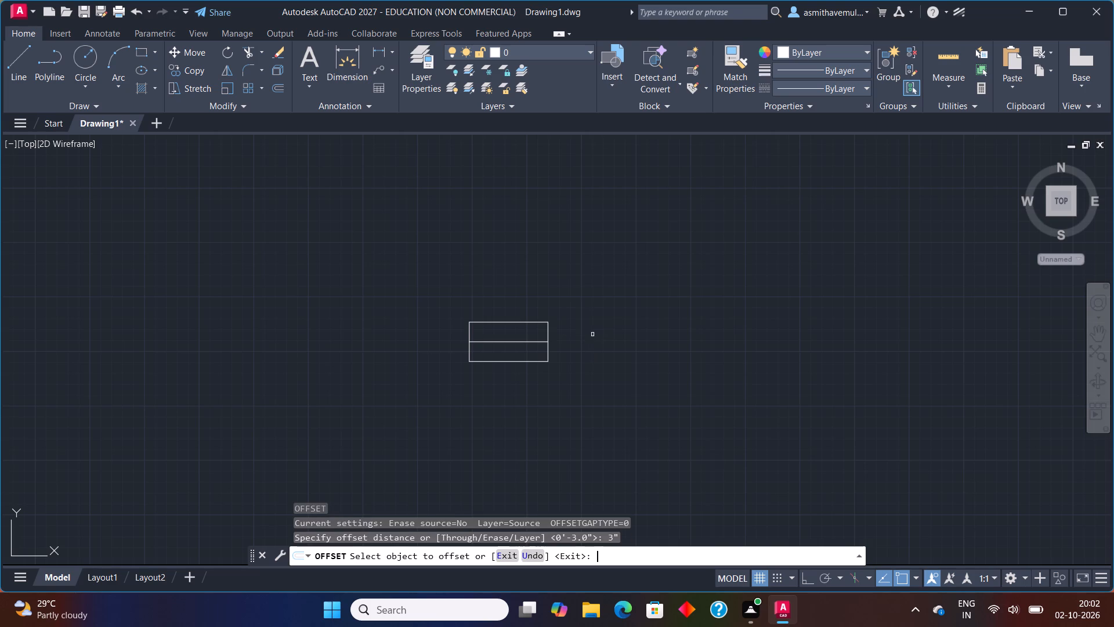
pyautogui.scroll(1, 520, 327)
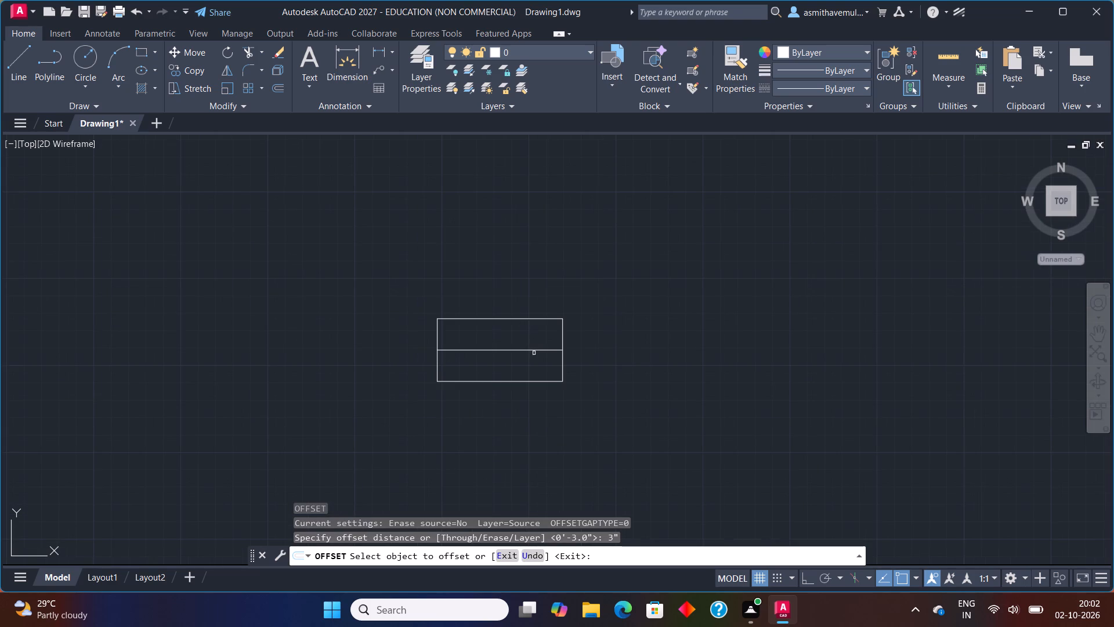
pyautogui.click(534, 350)
pyautogui.click(545, 391)
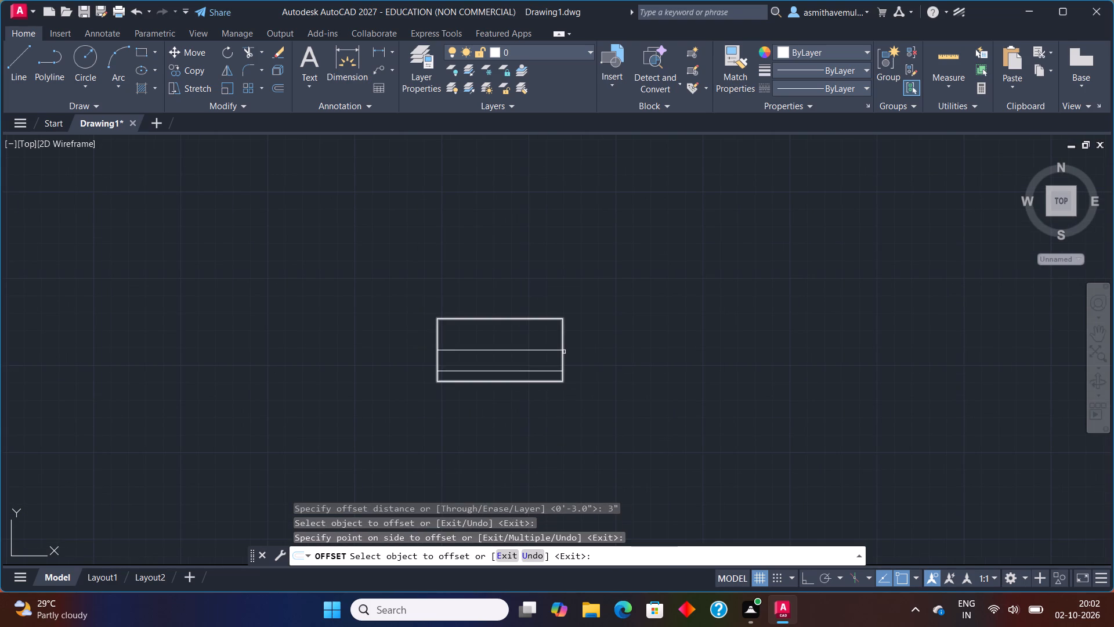
pyautogui.press('Escape')
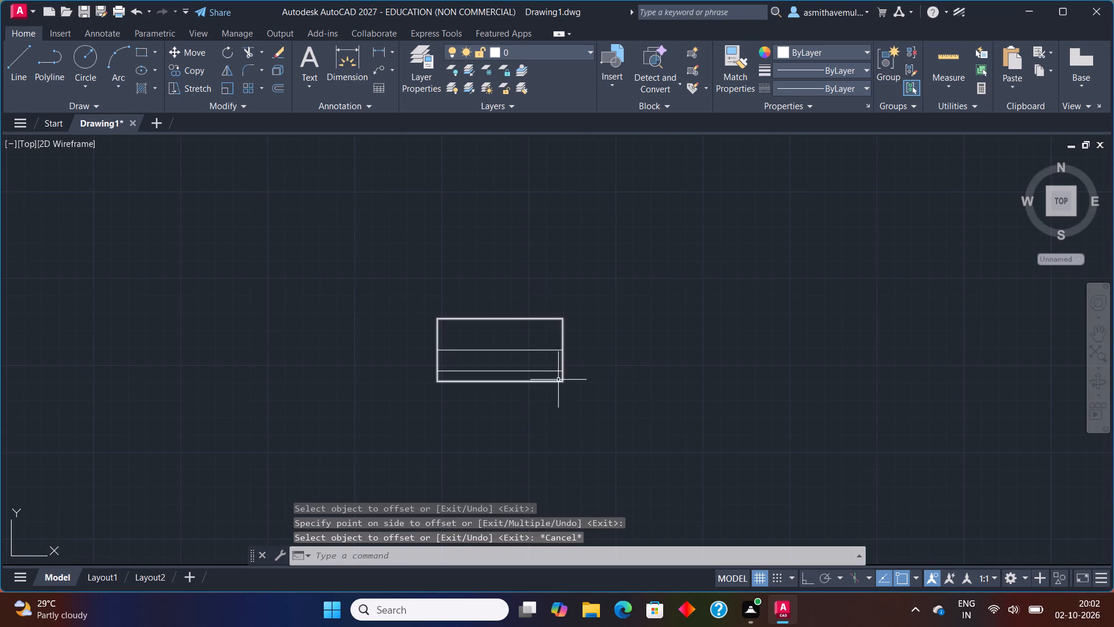
# Explode the 1'6" by 9" rectangle into separate lines.
pyautogui.click(558, 380)
pyautogui.press('x')
pyautogui.press('Return')
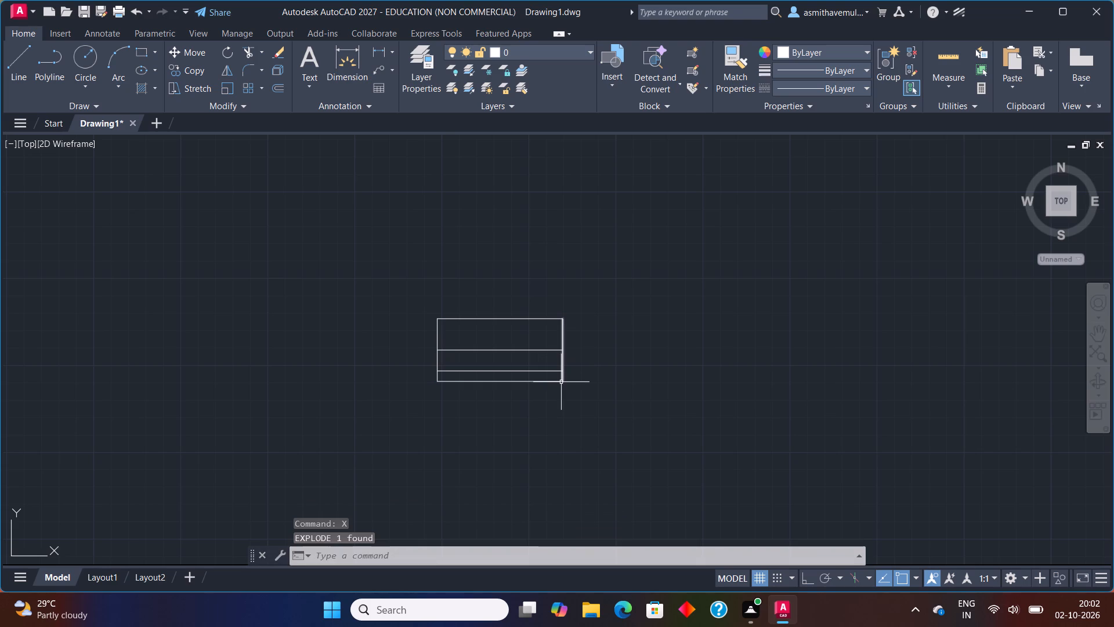
# Offset the rectangle's two short sides 3" outward, one to the east and one to the west.
pyautogui.press('o')
pyautogui.press('Return')
pyautogui.press('3')
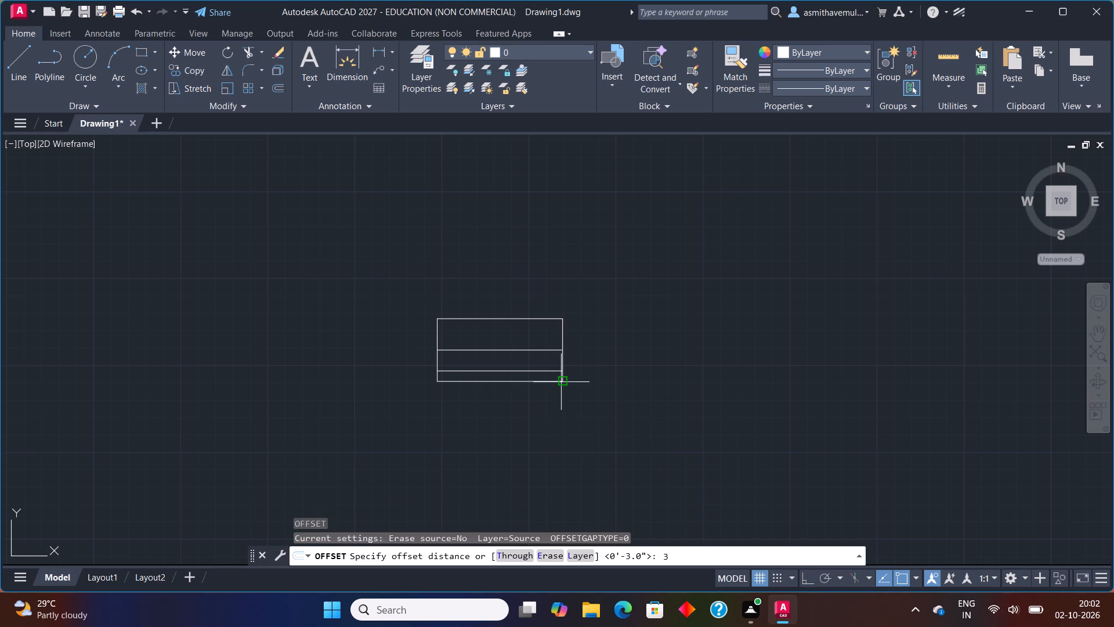
pyautogui.hotkey('shift', '"')
pyautogui.press('Return')
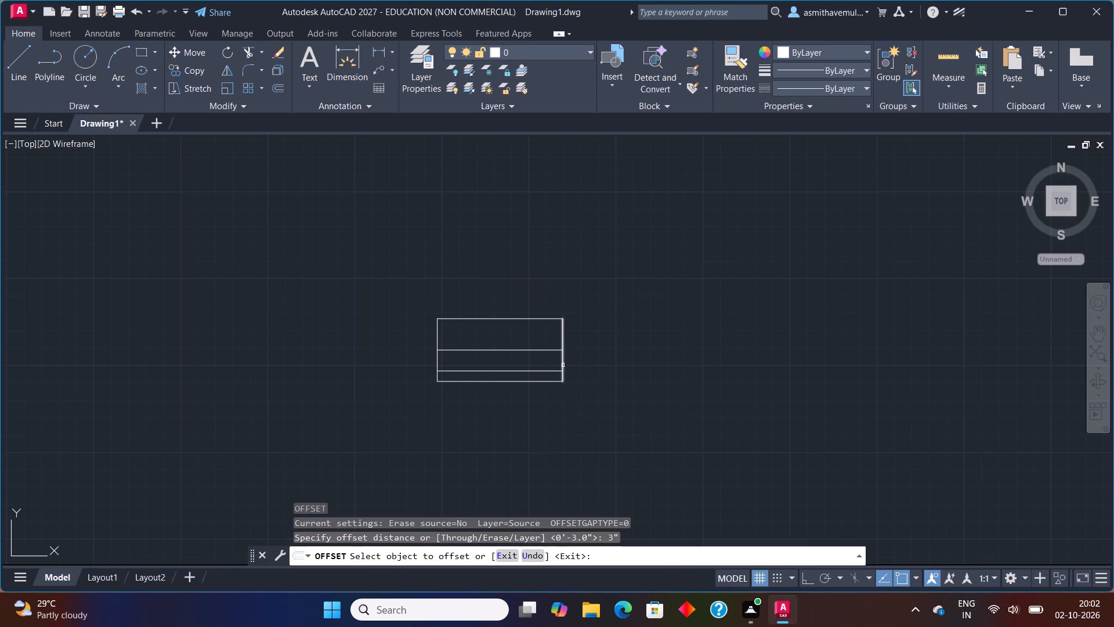
pyautogui.click(563, 355)
pyautogui.click(567, 351)
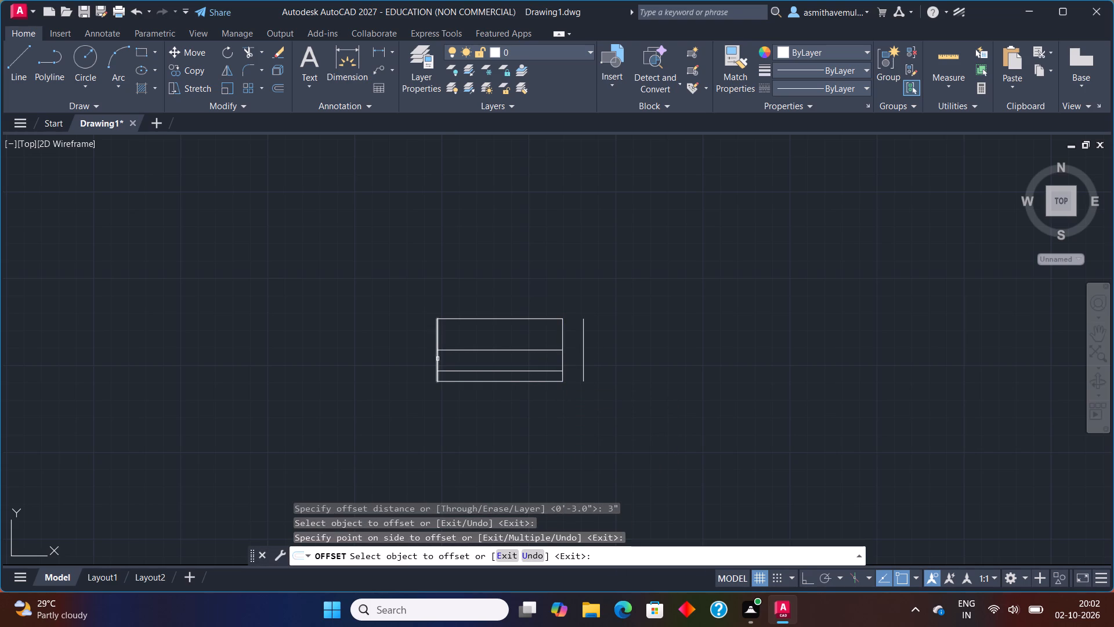
pyautogui.click(437, 359)
pyautogui.click(359, 385)
pyautogui.press('Escape')
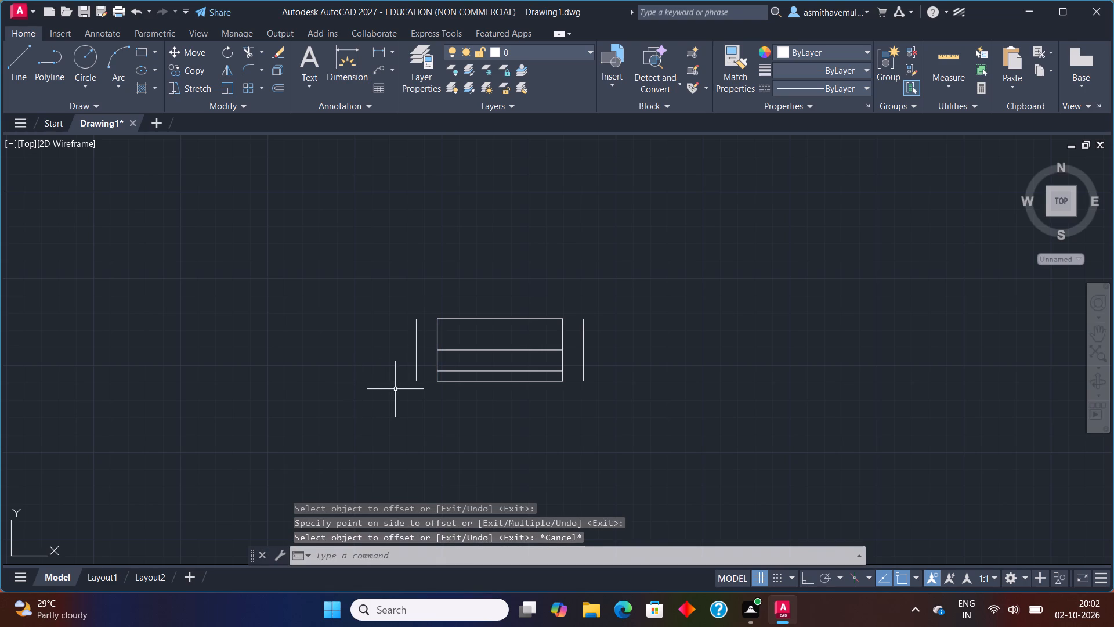
# Rotate the whole opening symbol 90° counterclockwise about the north end of its east outer line, with Ortho on.
pyautogui.moveTo(656, 345); pyautogui.dragTo(476, 310)
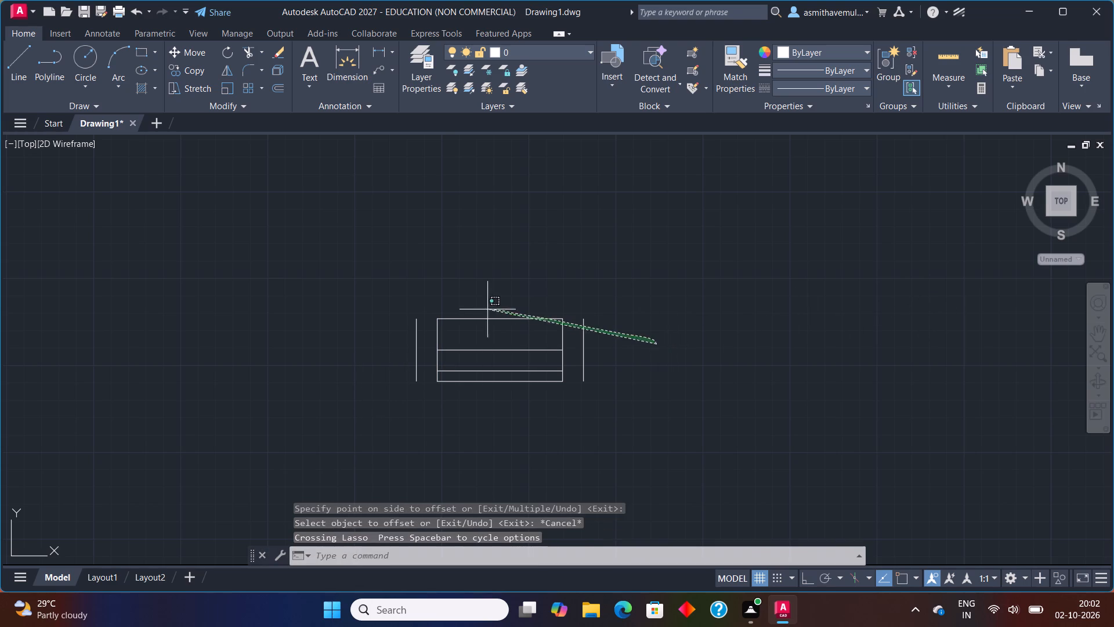
pyautogui.moveTo(476, 310); pyautogui.dragTo(394, 444)
pyautogui.press('r')
pyautogui.press('o')
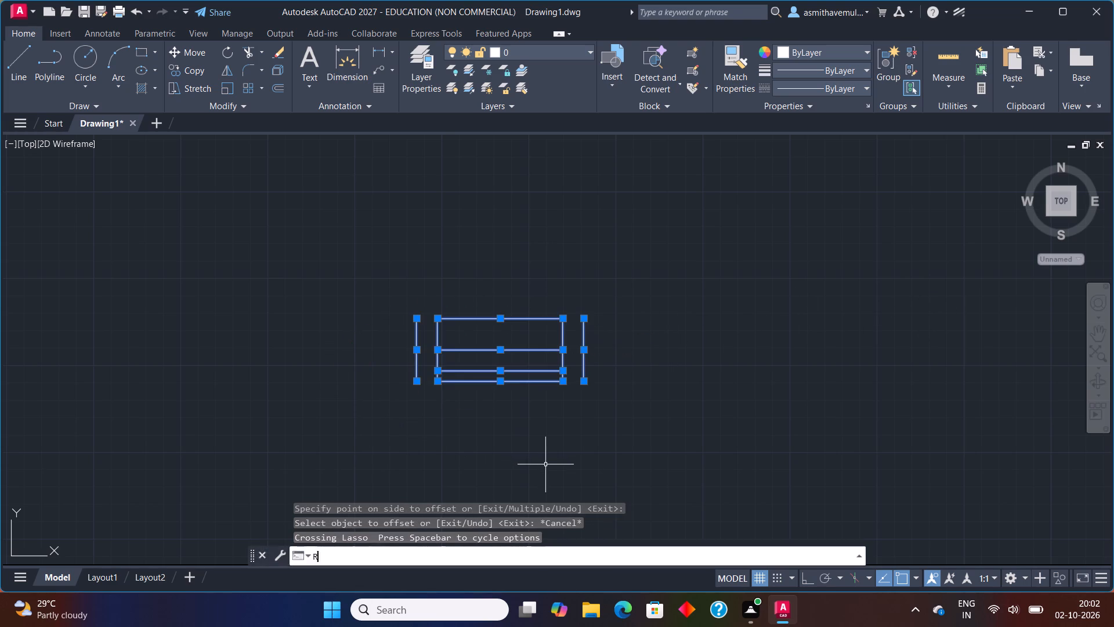
pyautogui.press('Return')
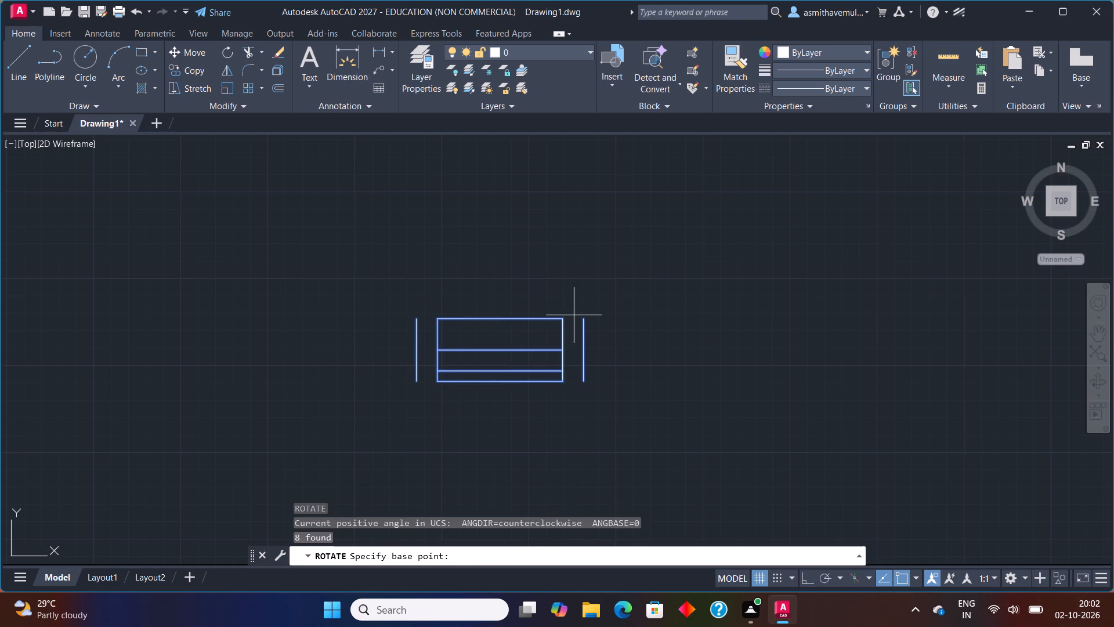
pyautogui.click(582, 322)
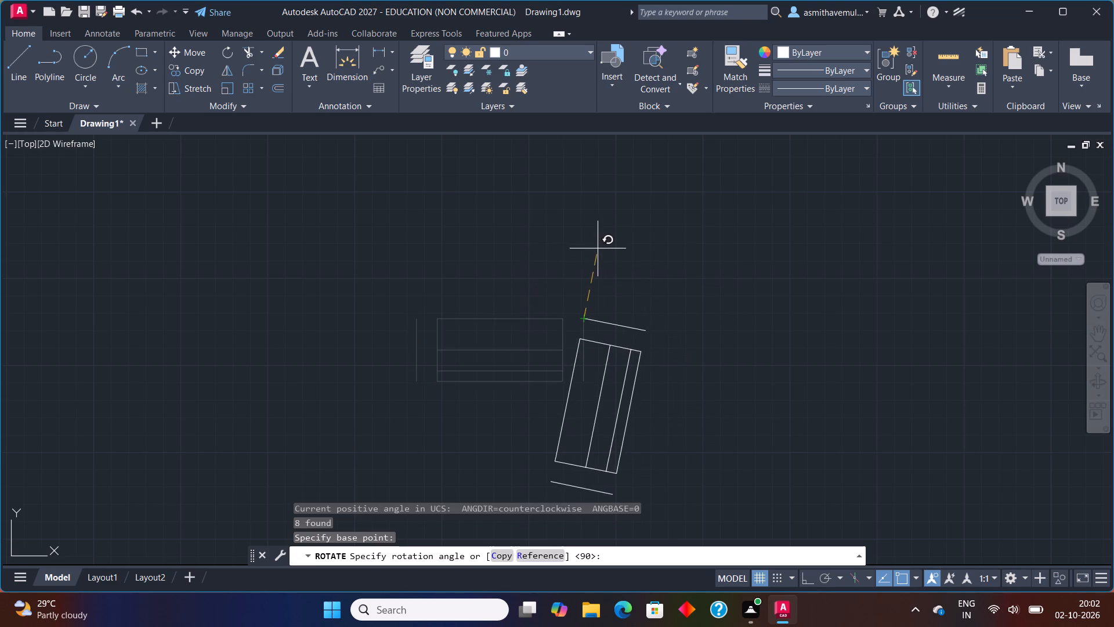
pyautogui.press('F8')
pyautogui.click(602, 281)
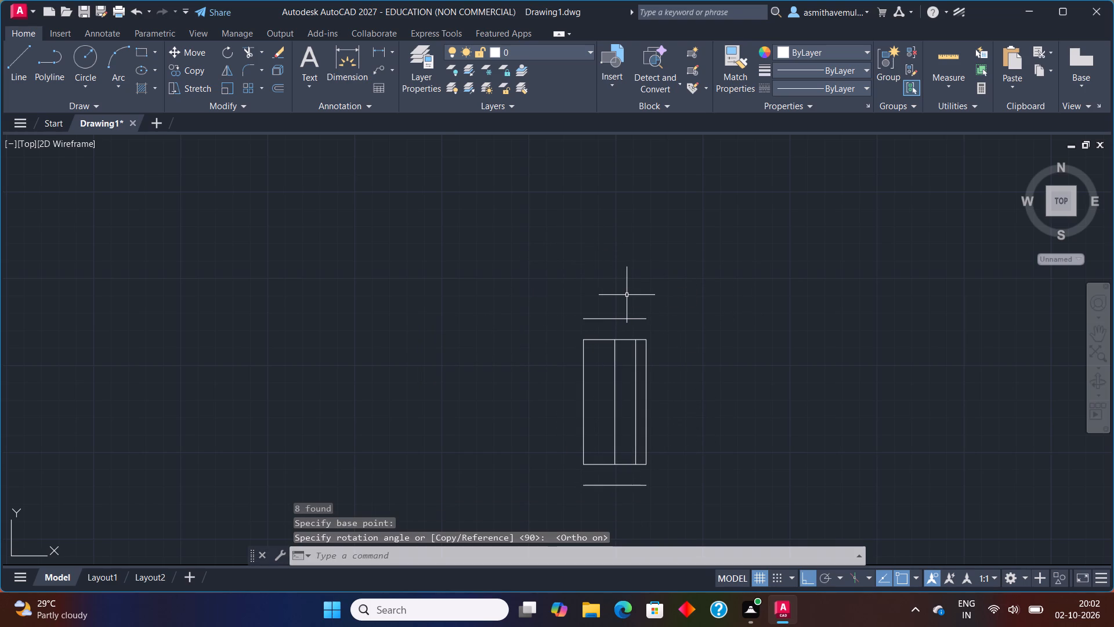
# Copy the vertical opening symbol by its northeast end to the empty area northwest of it, with Ortho off.
pyautogui.moveTo(627, 296); pyautogui.dragTo(702, 525)
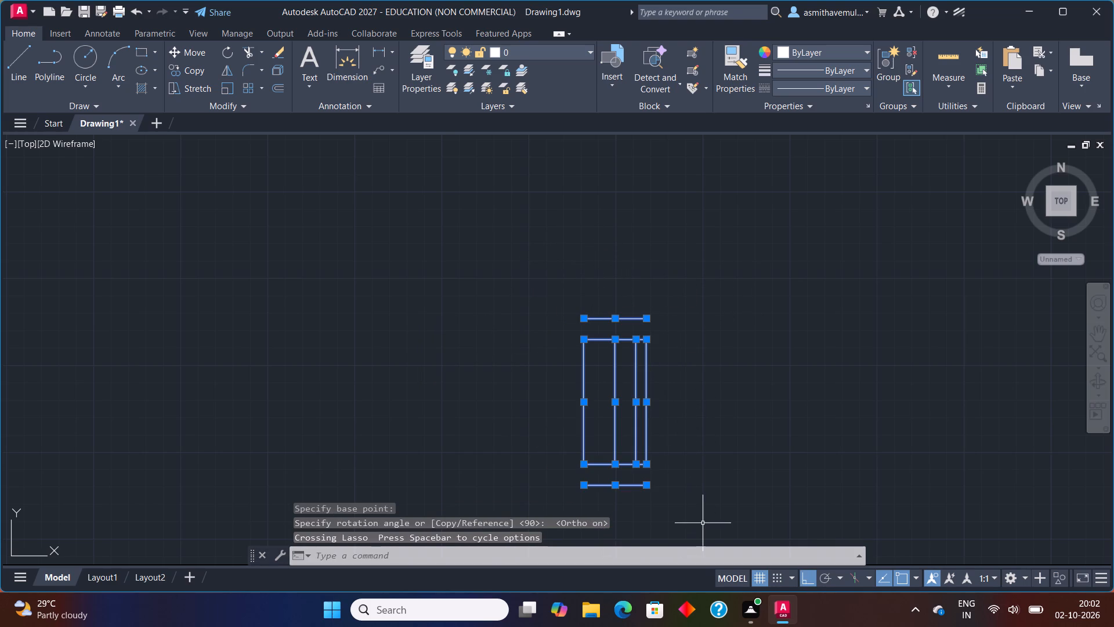
pyautogui.press('c')
pyautogui.press('o')
pyautogui.write('PY')
pyautogui.press('Return')
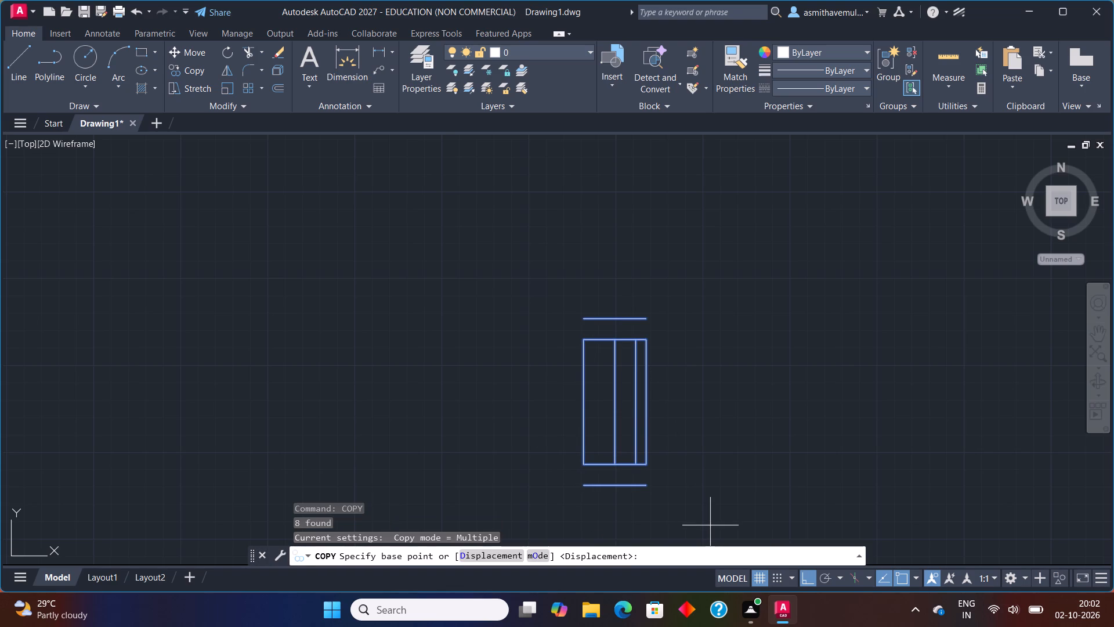
pyautogui.press('F8')
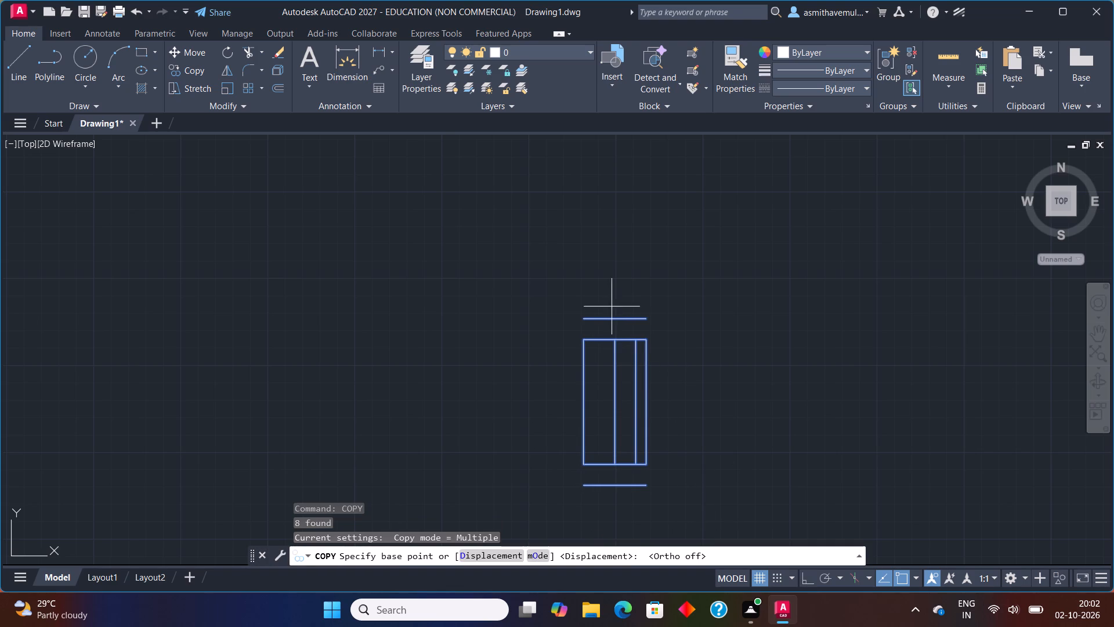
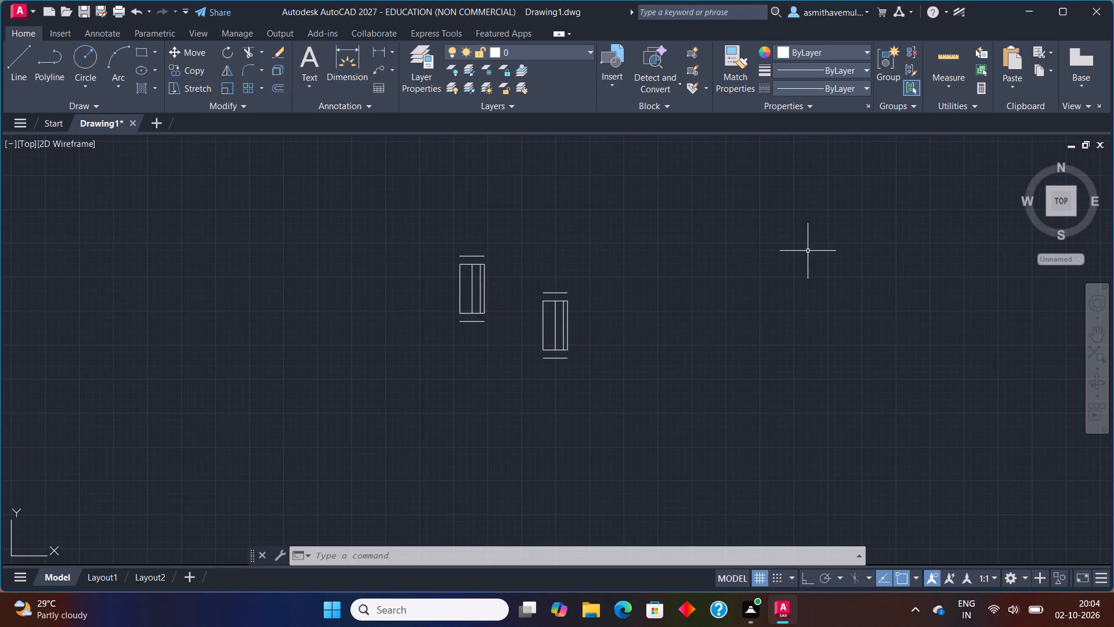
# Move the southeastern vertical opening symbol by its northeast end onto the west exterior wall's inner face in the small room north of the large southwest room.
pyautogui.moveTo(553, 269); pyautogui.dragTo(740, 370)
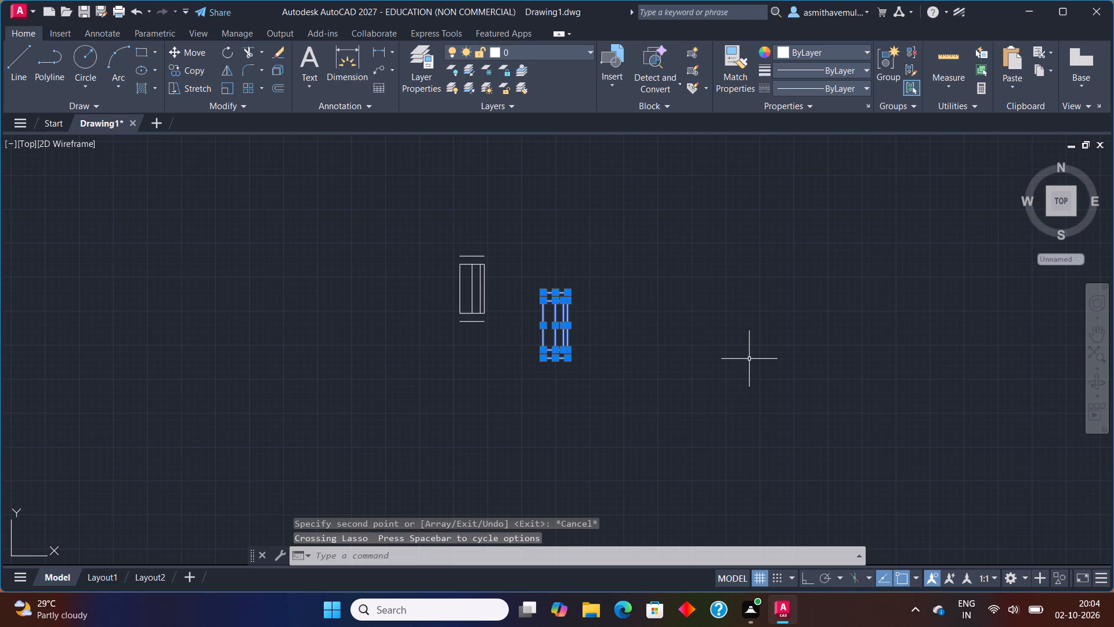
pyautogui.press('m')
pyautogui.press('Return')
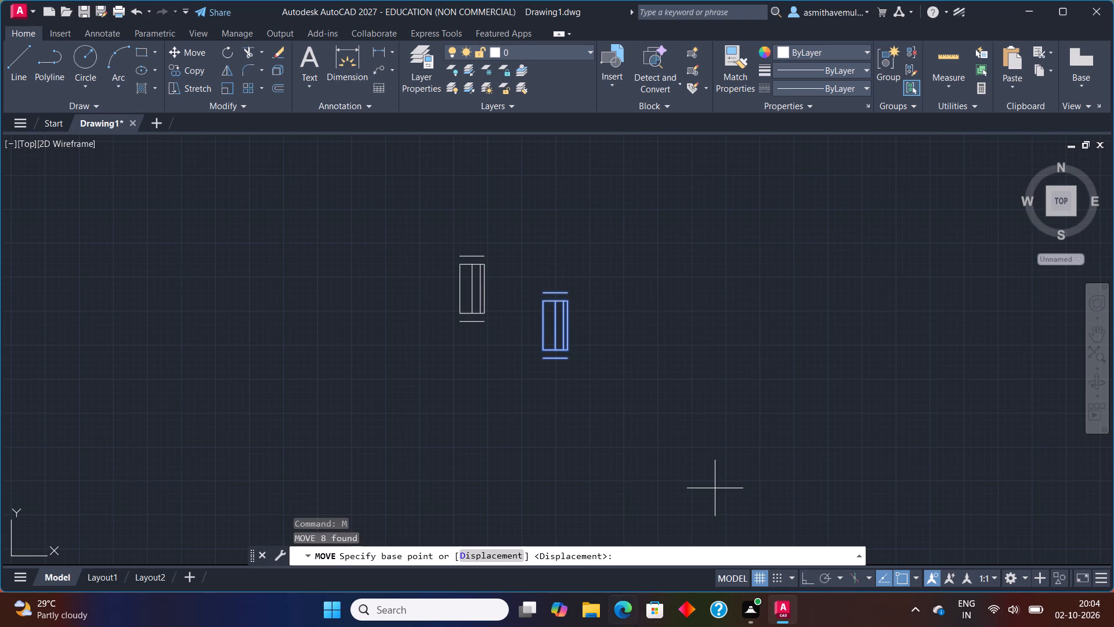
pyautogui.click(571, 292)
pyautogui.moveTo(246, 295); pyautogui.dragTo(690, 348, button='middle')
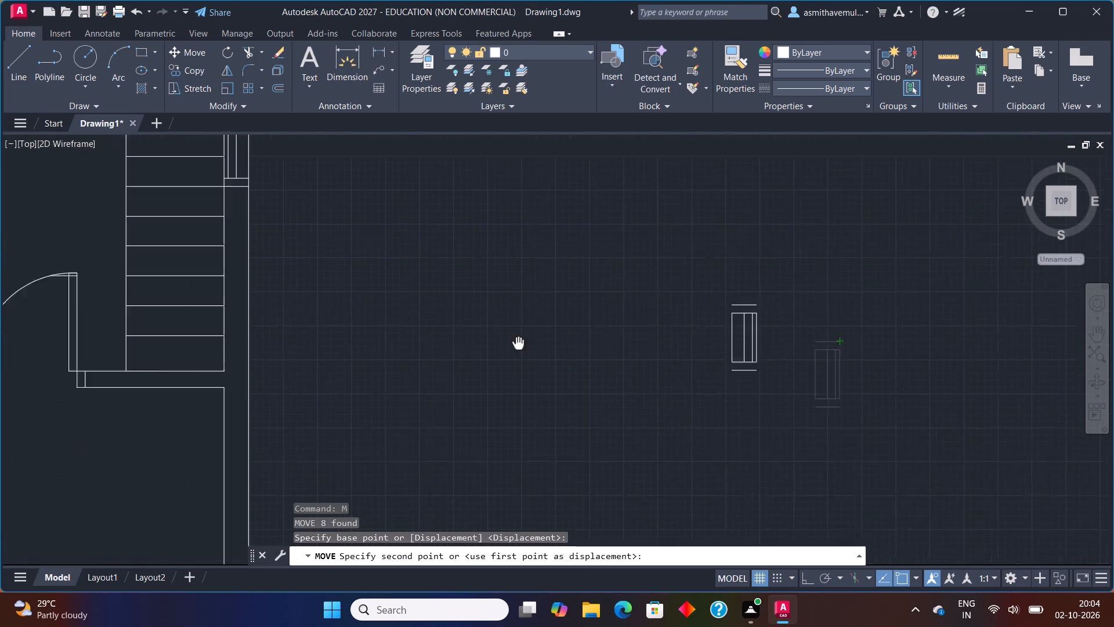
pyautogui.moveTo(690, 348); pyautogui.dragTo(896, 348, button='middle')
pyautogui.scroll(-2, 328, 233)
pyautogui.moveTo(308, 219); pyautogui.dragTo(574, 392, button='middle')
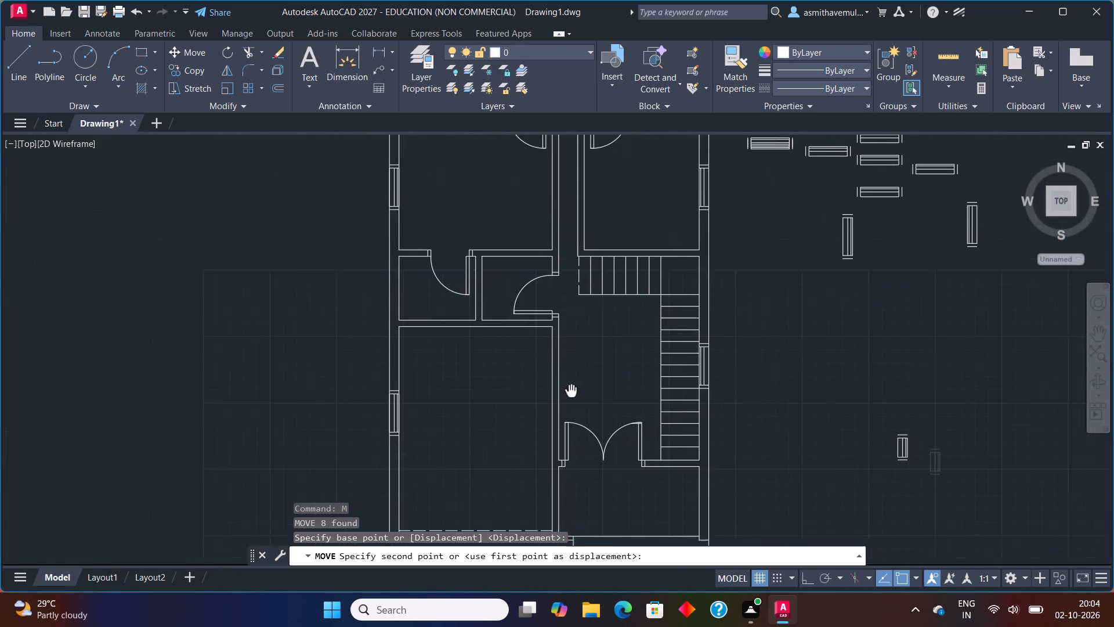
pyautogui.moveTo(574, 392); pyautogui.dragTo(584, 397, button='middle')
pyautogui.scroll(2, 505, 296)
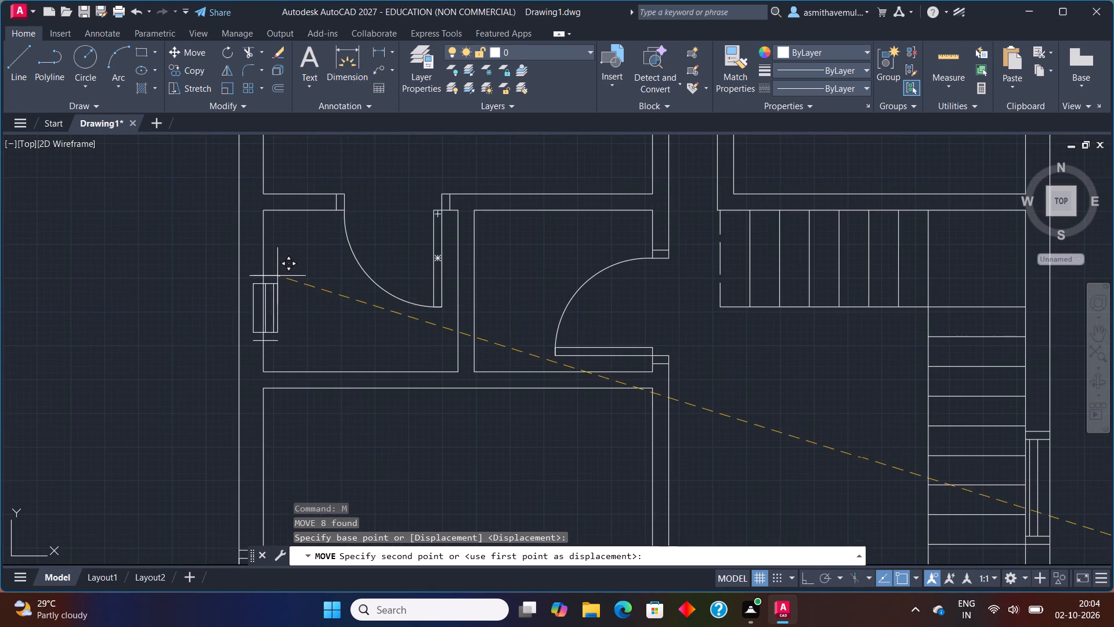
pyautogui.scroll(1, 274, 275)
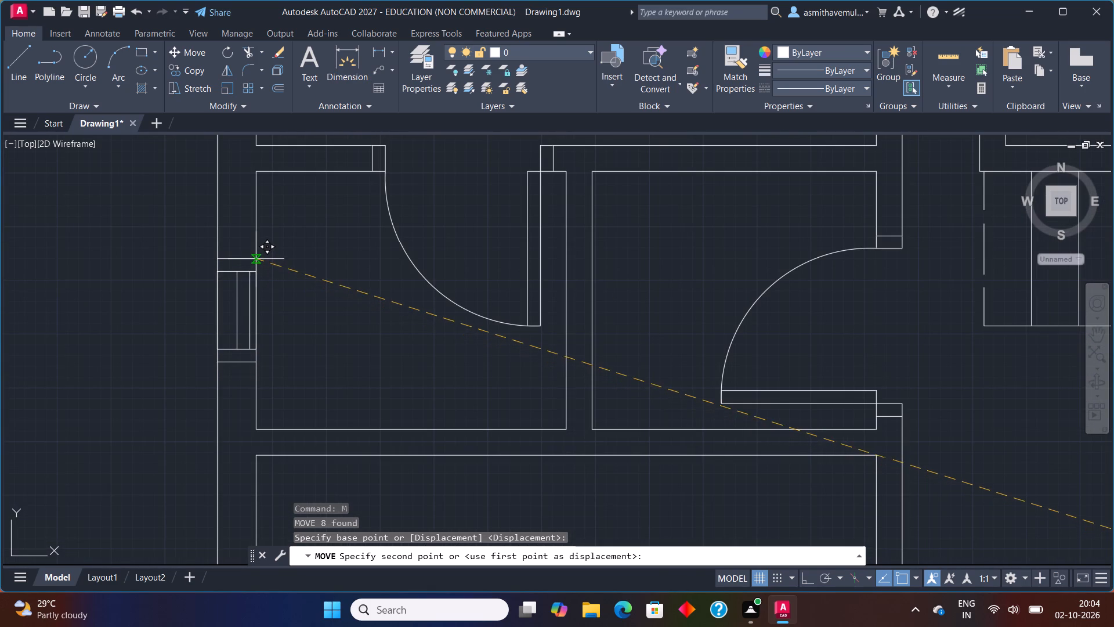
pyautogui.click(256, 260)
# Move the remaining small vertical opening symbol by its northeast end onto the west exterior wall's inner face in the northern small room.
pyautogui.scroll(-2, 397, 203)
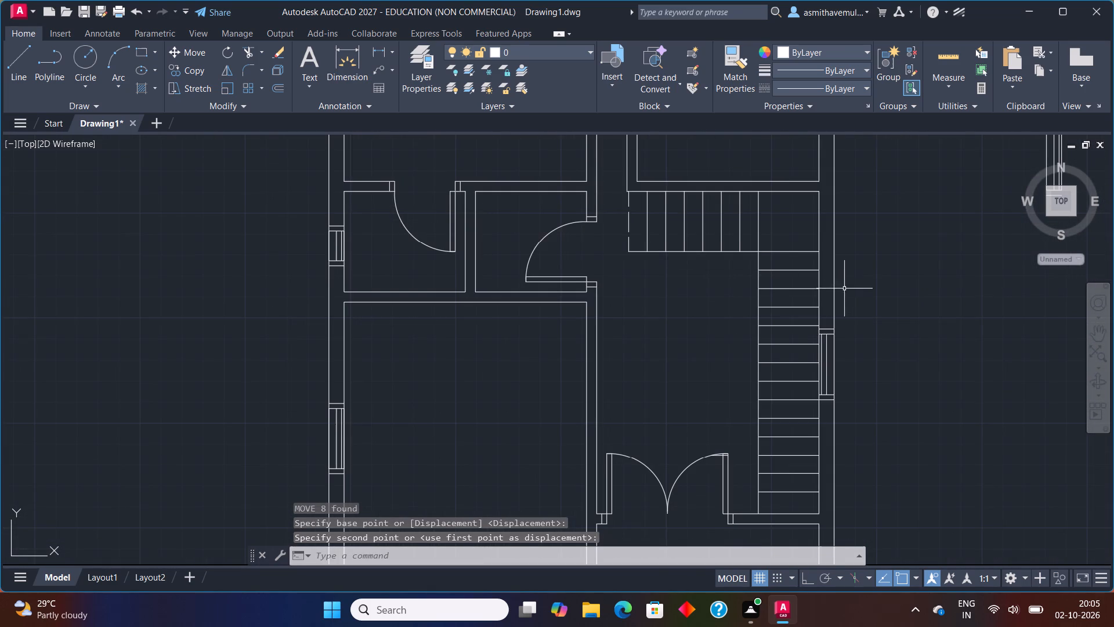
pyautogui.moveTo(844, 289); pyautogui.dragTo(467, 271, button='middle')
pyautogui.moveTo(804, 436); pyautogui.dragTo(772, 434)
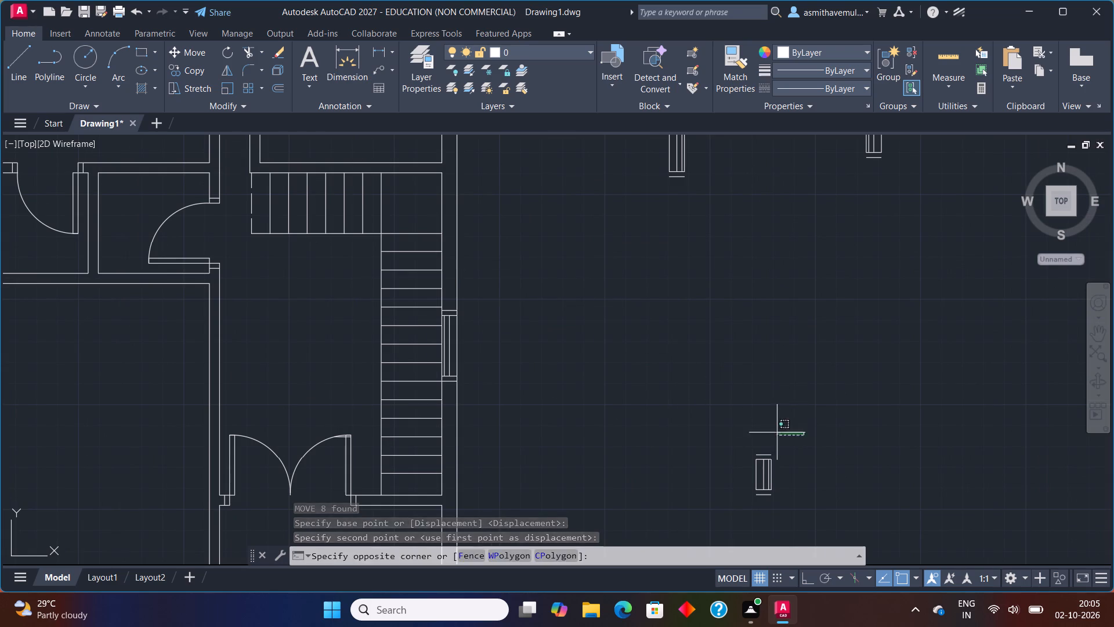
pyautogui.moveTo(772, 434); pyautogui.dragTo(816, 506)
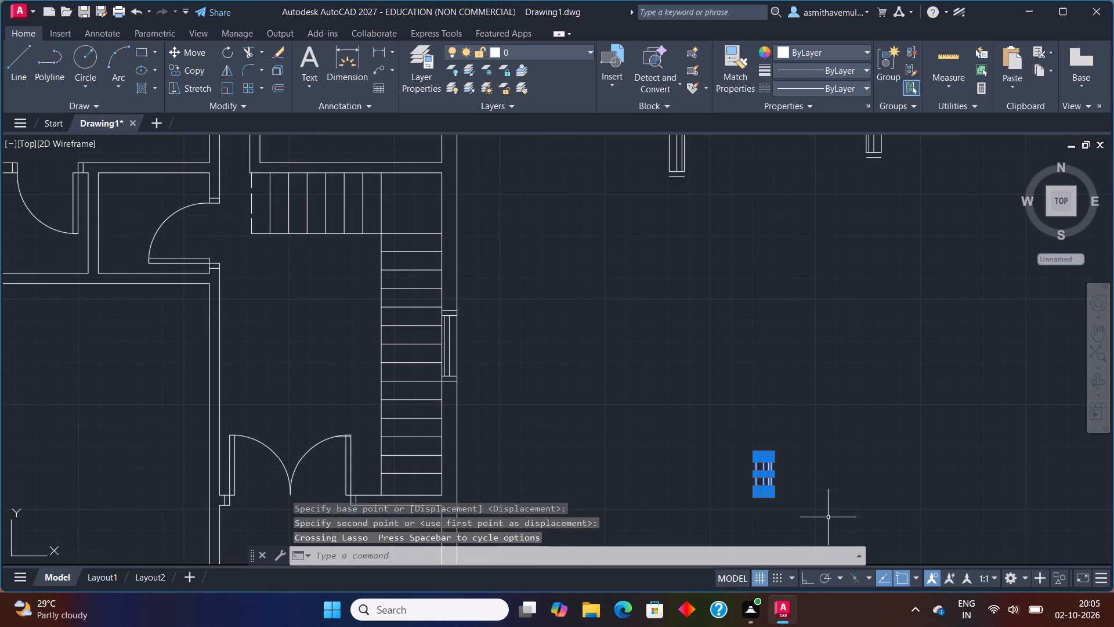
pyautogui.press('m')
pyautogui.press('Return')
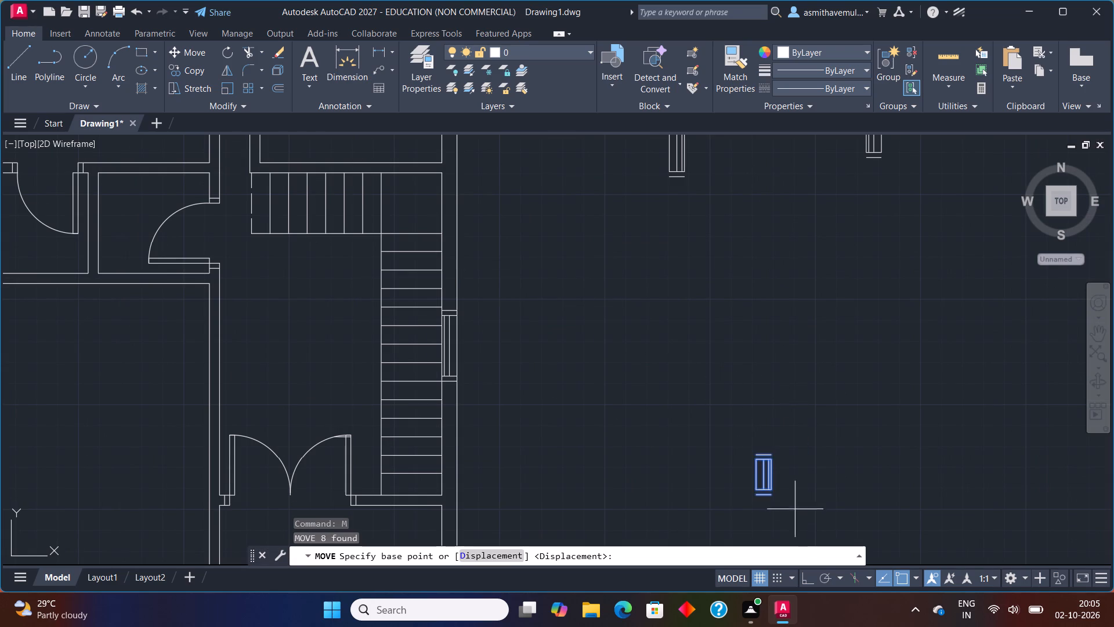
pyautogui.click(773, 454)
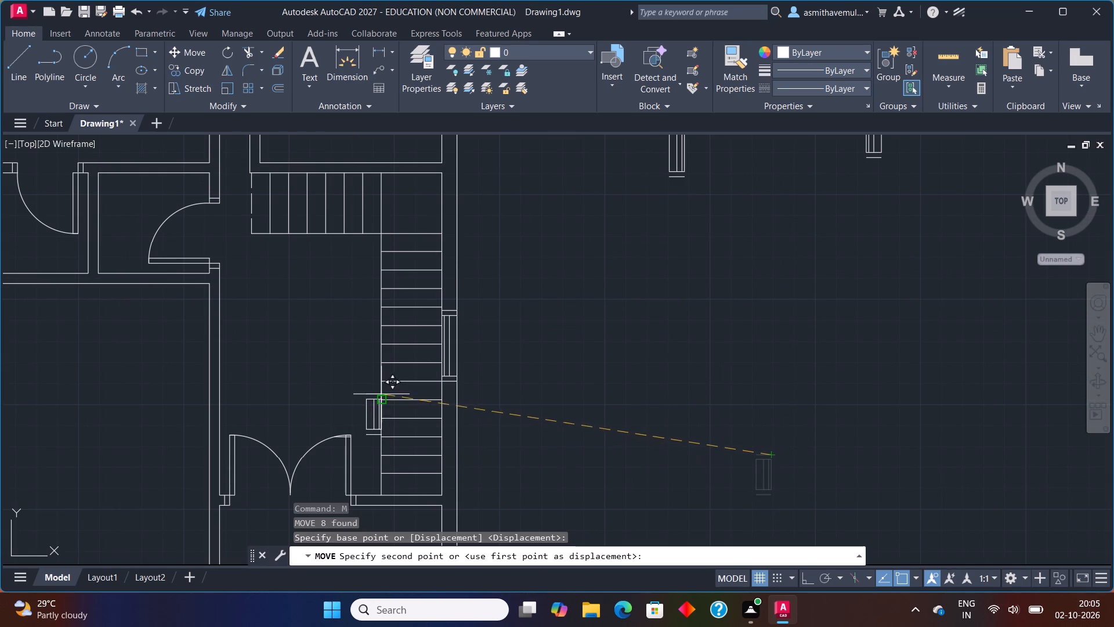
pyautogui.moveTo(377, 392); pyautogui.dragTo(869, 509, button='middle')
pyautogui.scroll(-2, 729, 393)
pyautogui.moveTo(688, 351); pyautogui.dragTo(644, 531, button='middle')
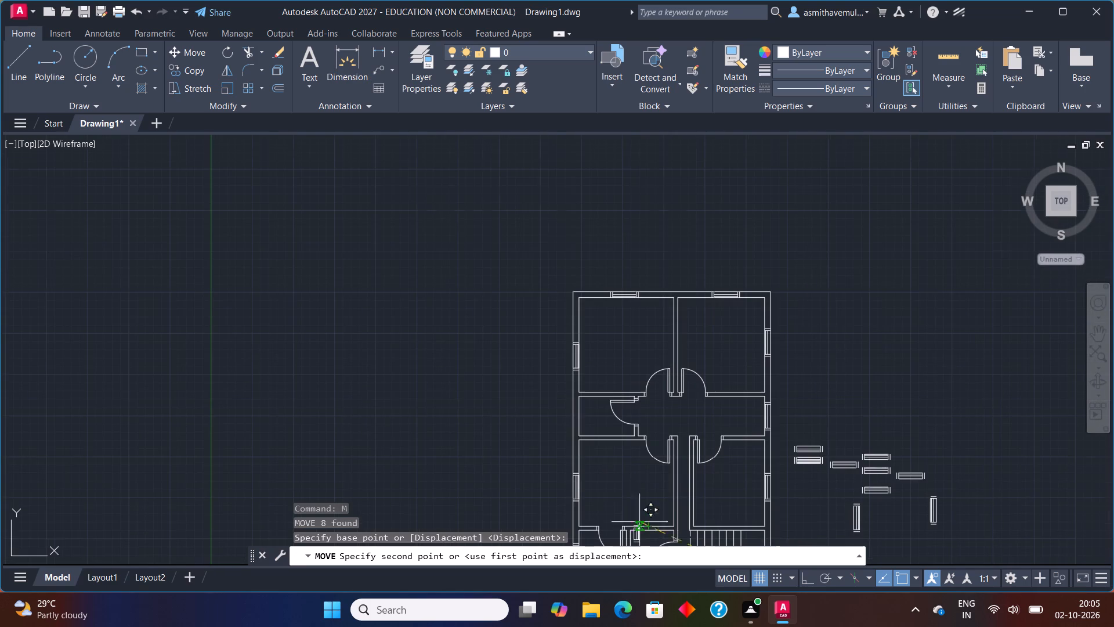
pyautogui.scroll(3, 568, 421)
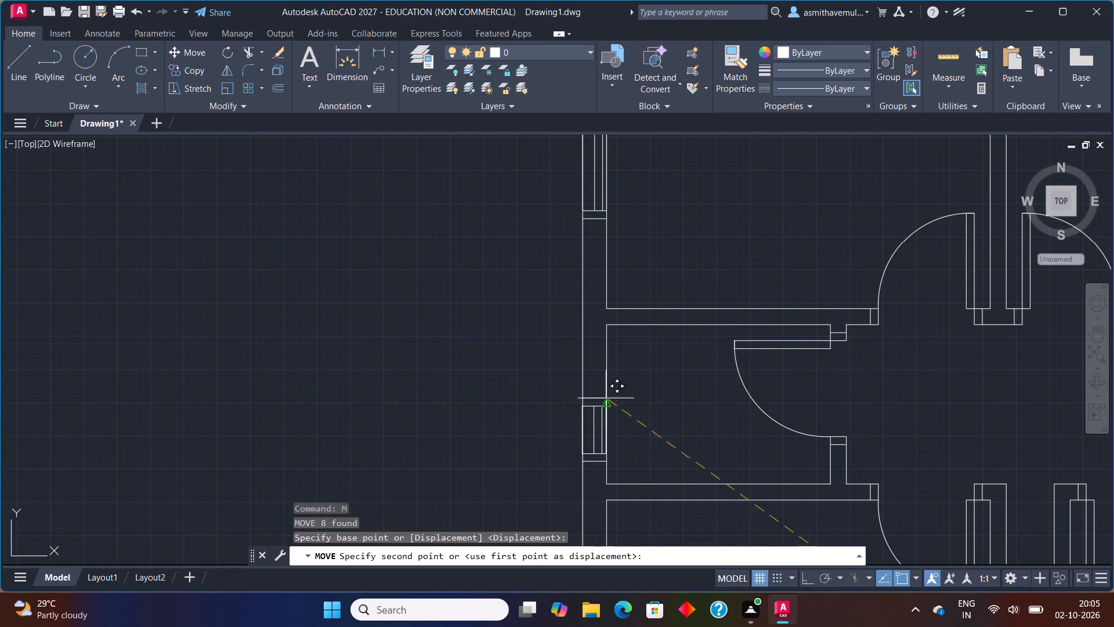
pyautogui.scroll(1, 609, 391)
pyautogui.click(604, 377)
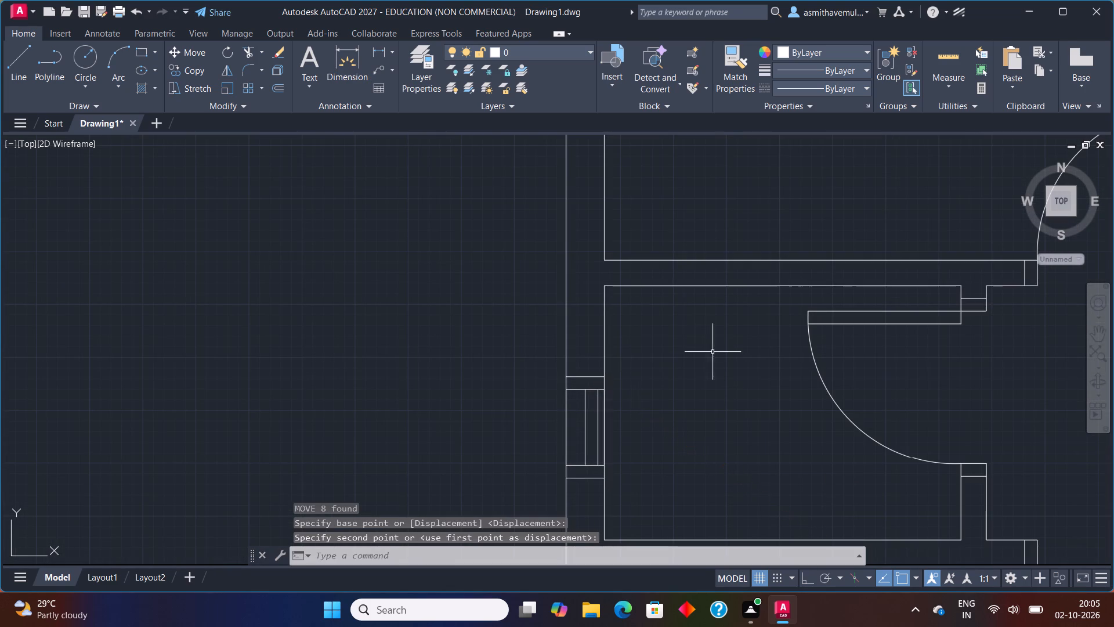
# Erase the opening's two long outer side lines overlapping the west wall faces in the northern small room.
pyautogui.scroll(-3, 758, 361)
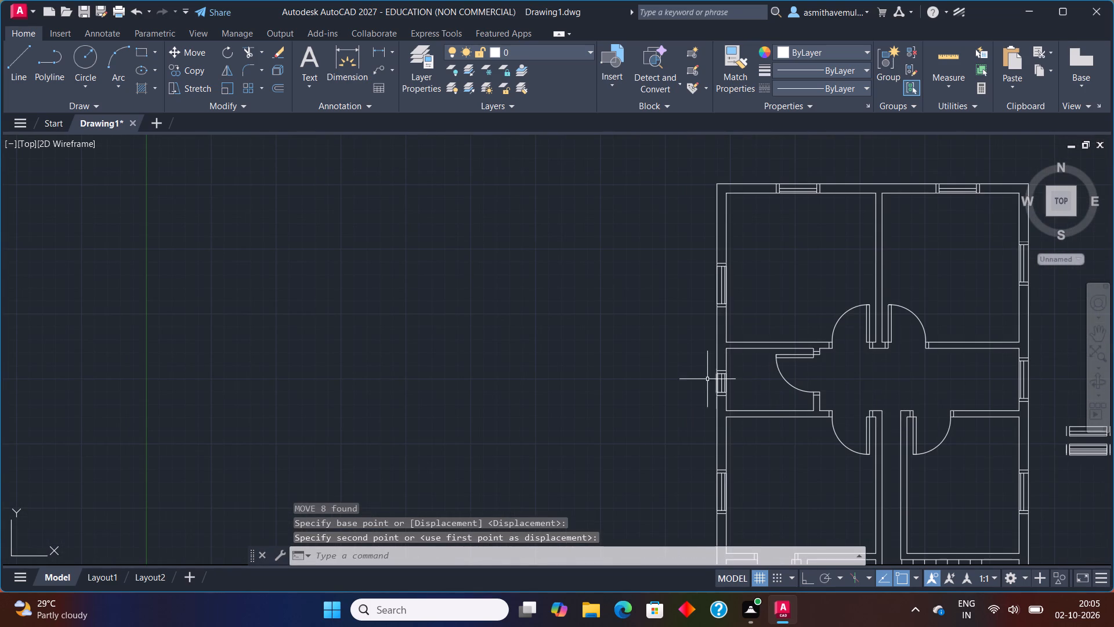
pyautogui.scroll(3, 706, 380)
pyautogui.moveTo(793, 367); pyautogui.dragTo(614, 334, button='middle')
pyautogui.scroll(2, 574, 324)
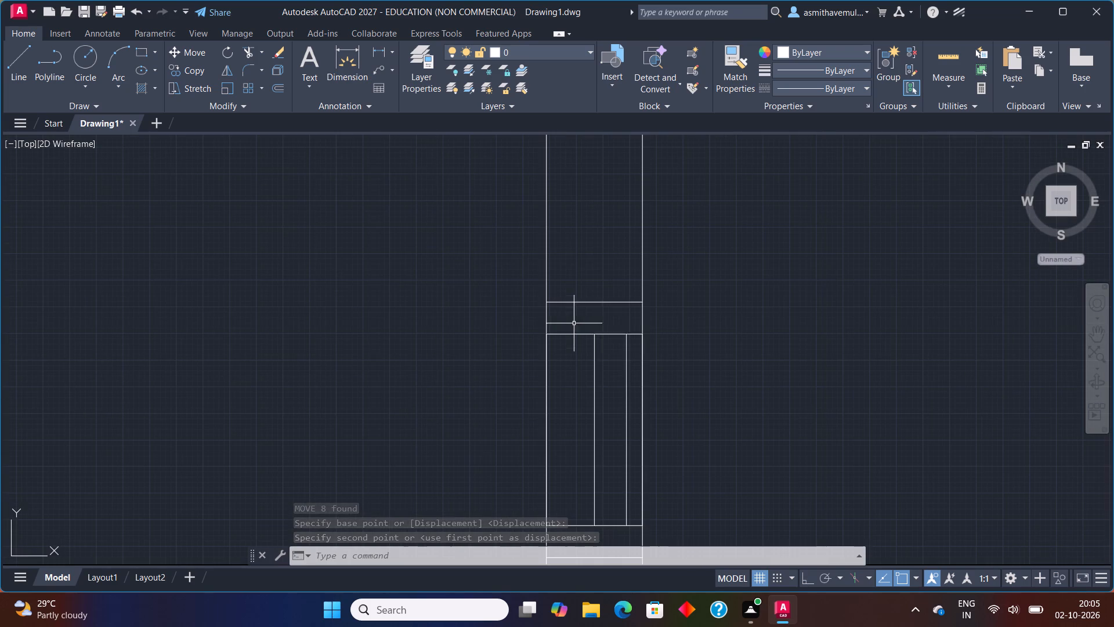
pyautogui.click(643, 369)
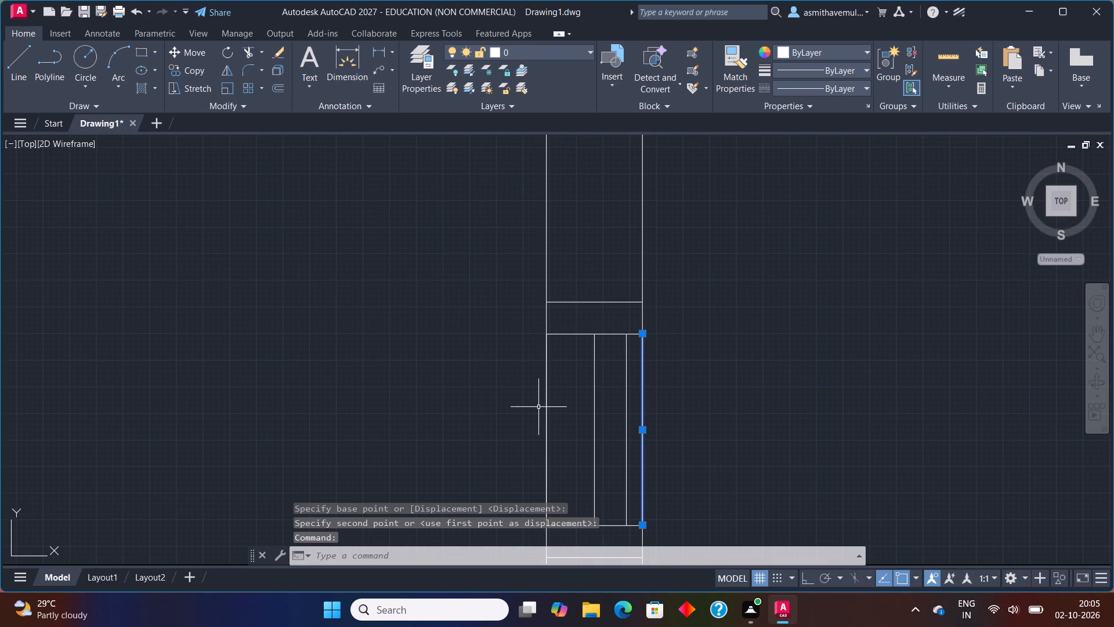
pyautogui.click(548, 406)
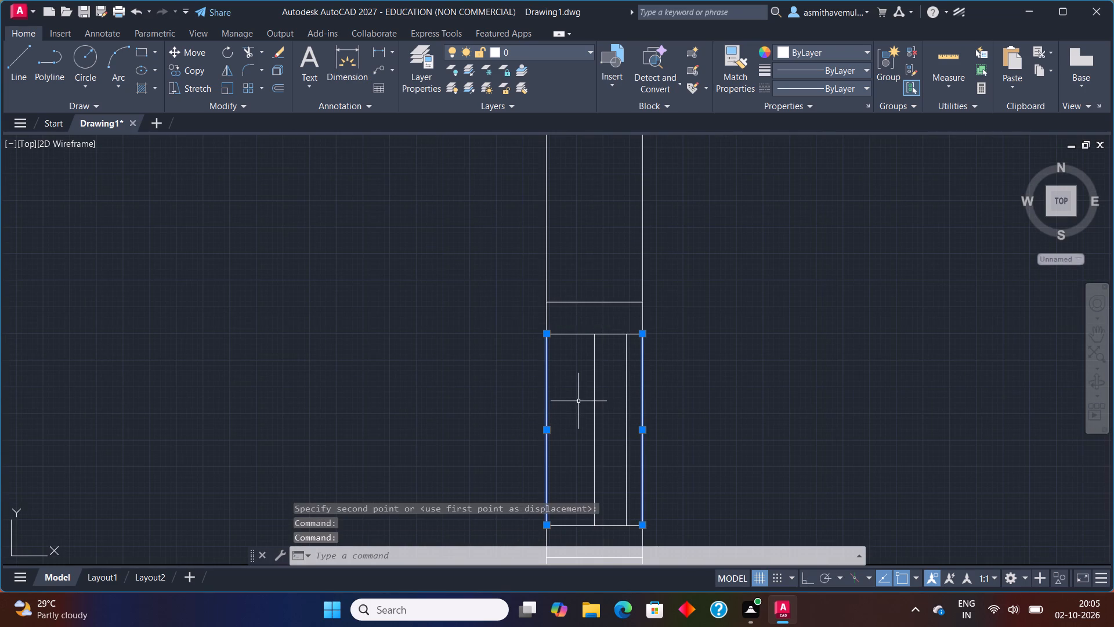
pyautogui.press('Delete')
# Erase the opening's two long outer side lines overlapping the west wall faces in the southern small room.
pyautogui.scroll(-1, 746, 368)
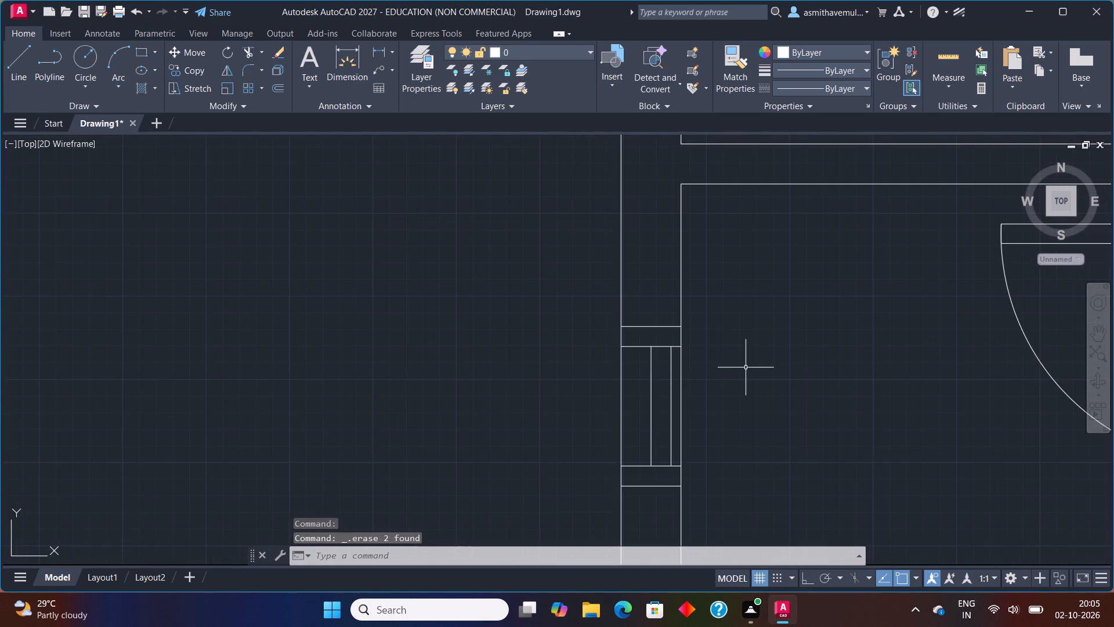
pyautogui.moveTo(774, 383); pyautogui.dragTo(697, 178, button='middle')
pyautogui.scroll(-1, 690, 166)
pyautogui.moveTo(735, 408); pyautogui.dragTo(678, 224, button='middle')
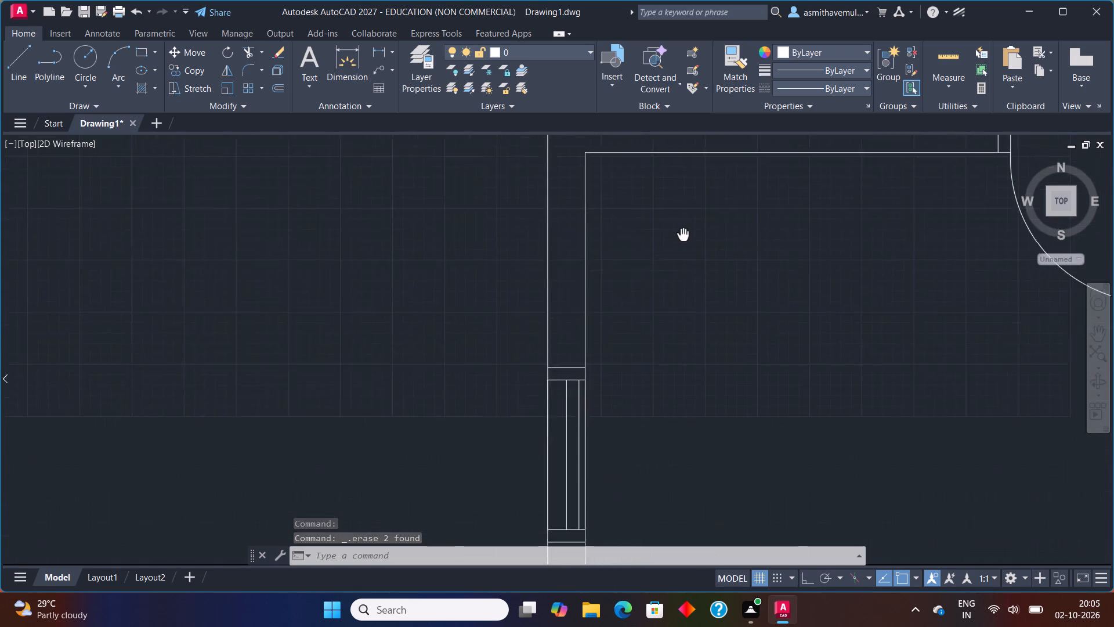
pyautogui.moveTo(678, 224); pyautogui.dragTo(677, 222, button='middle')
pyautogui.scroll(-1, 677, 216)
pyautogui.moveTo(669, 419); pyautogui.dragTo(624, 201, button='middle')
pyautogui.scroll(1, 596, 379)
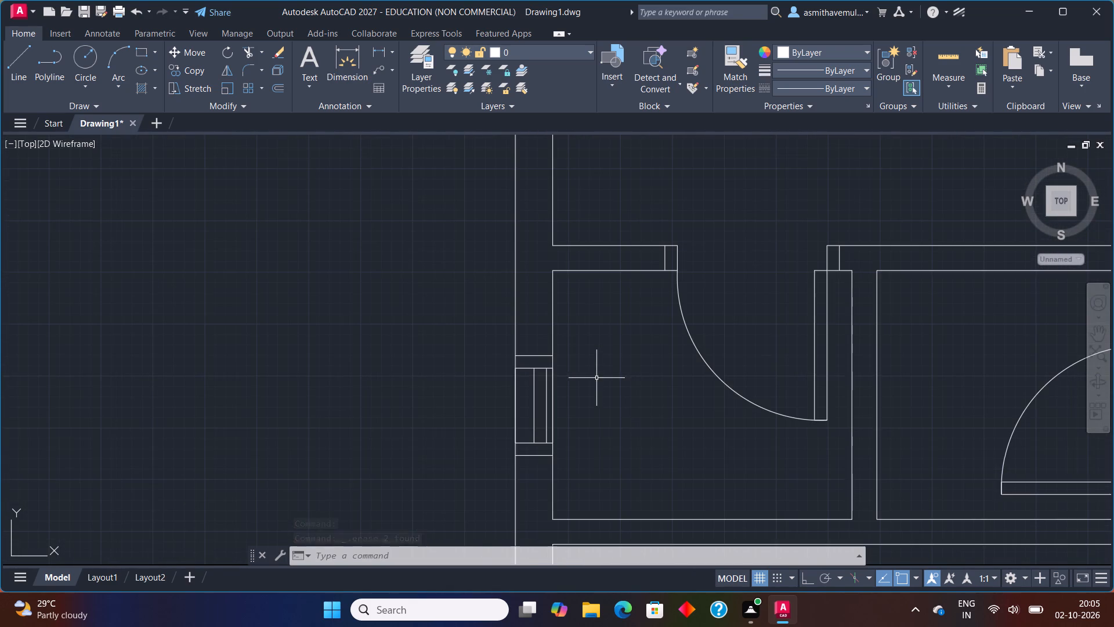
pyautogui.scroll(1, 570, 398)
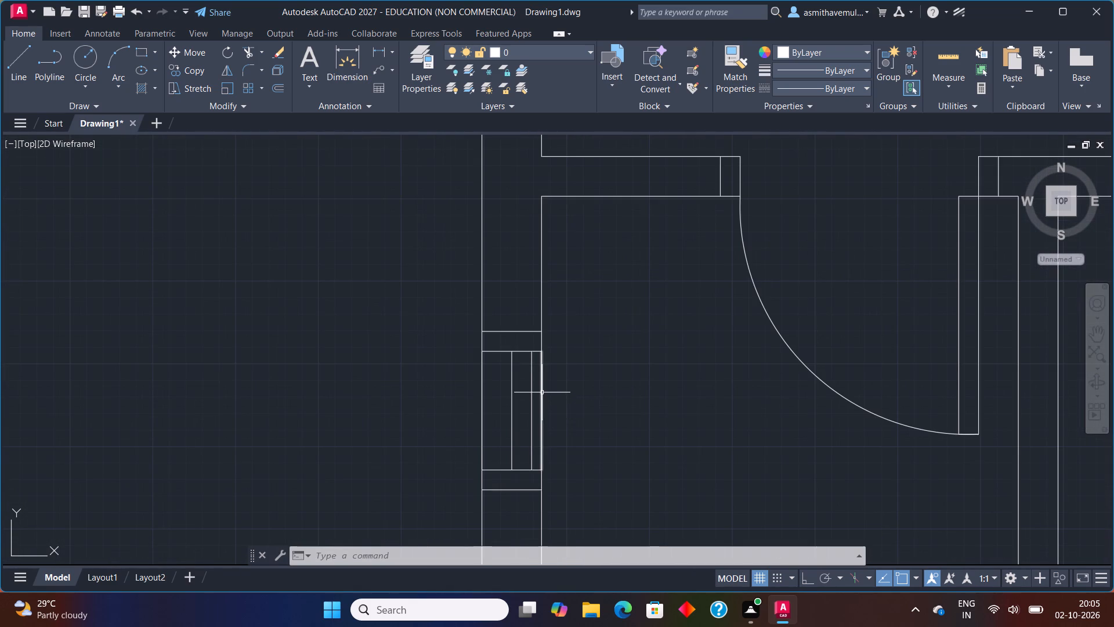
pyautogui.click(541, 393)
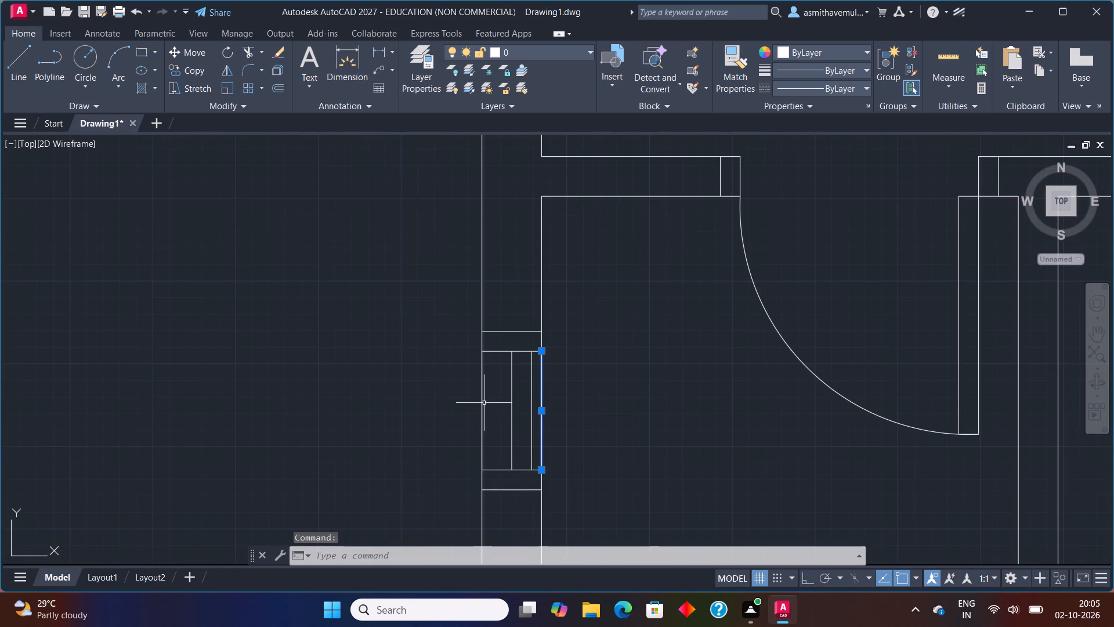
pyautogui.click(483, 404)
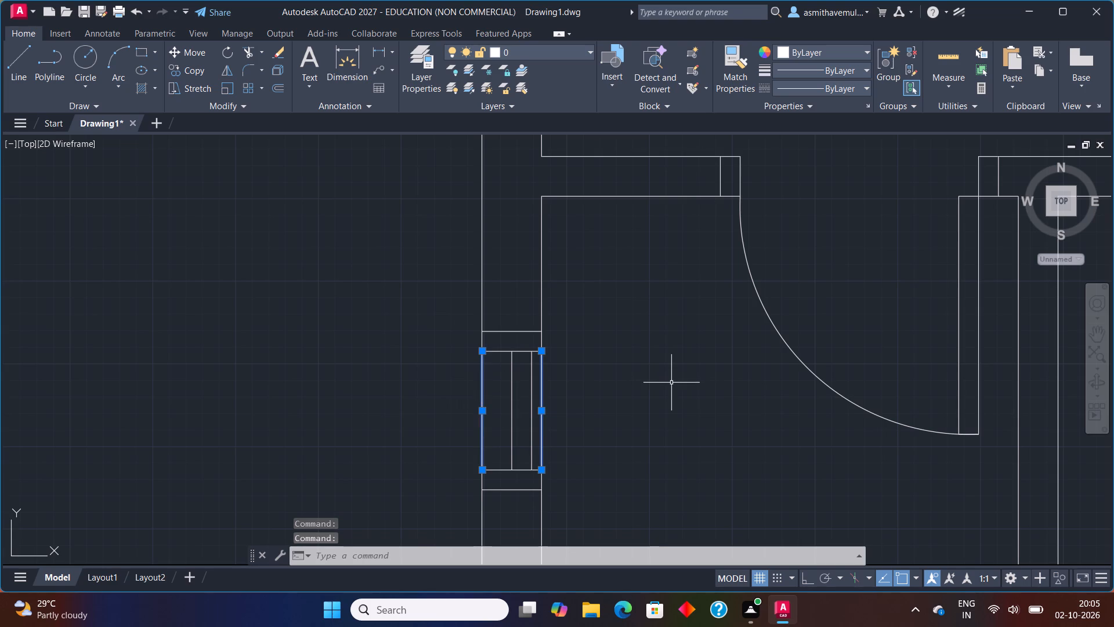
pyautogui.press('Delete')
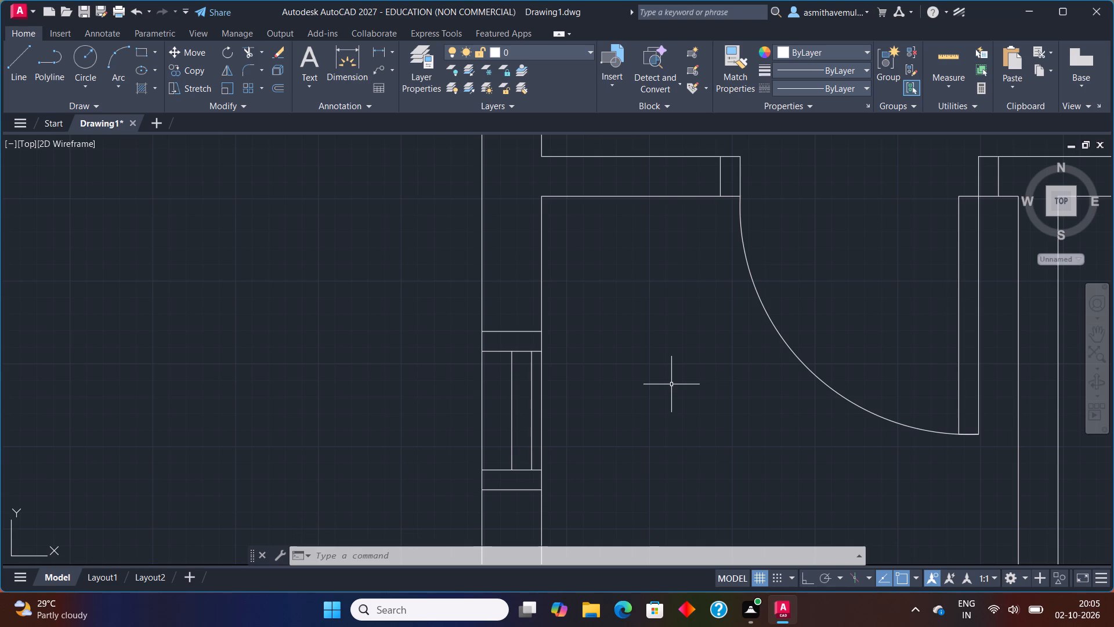
# Erase all the spare opening symbols left in the empty area east of the floor plan.
pyautogui.scroll(-3, 725, 275)
pyautogui.moveTo(767, 379); pyautogui.dragTo(744, 335, button='middle')
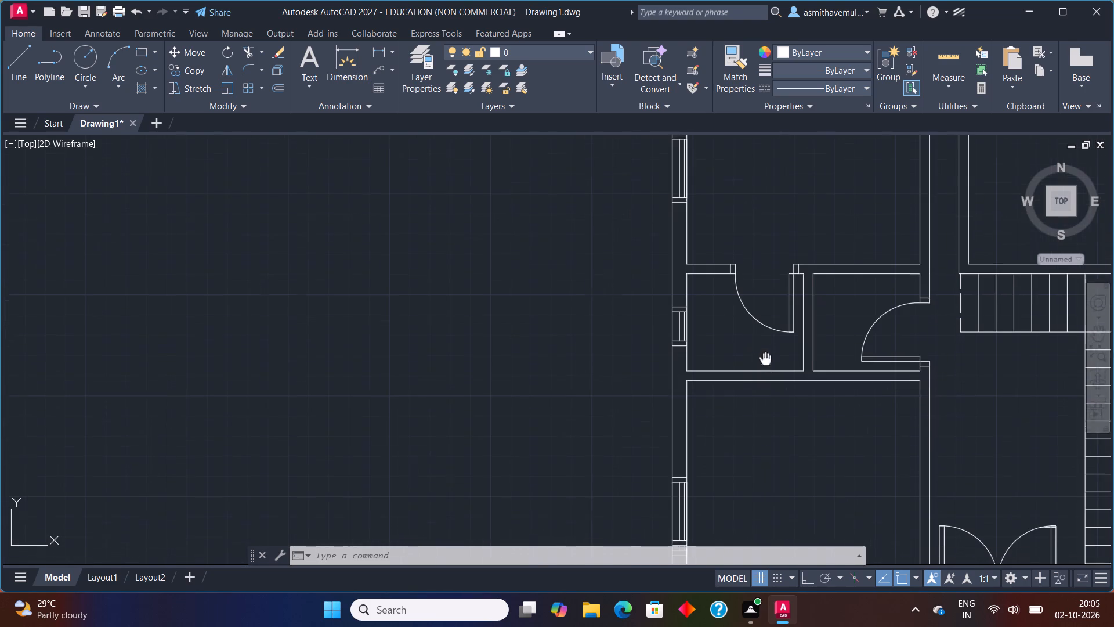
pyautogui.moveTo(744, 335); pyautogui.dragTo(664, 285, button='middle')
pyautogui.scroll(-3, 710, 316)
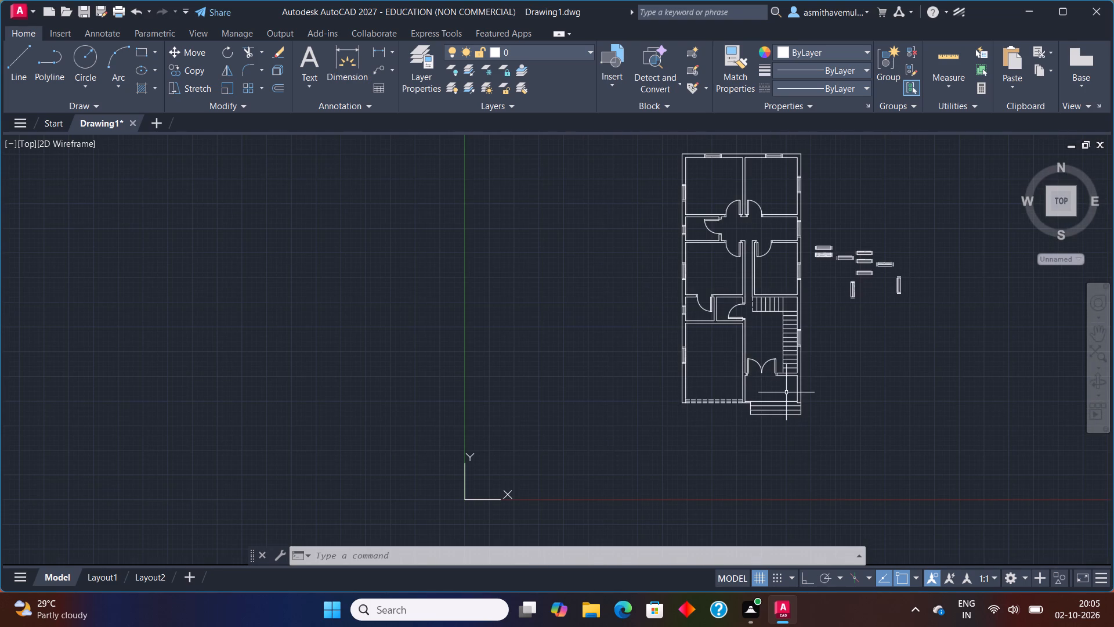
pyautogui.moveTo(787, 392); pyautogui.dragTo(625, 352, button='middle')
pyautogui.scroll(1, 624, 246)
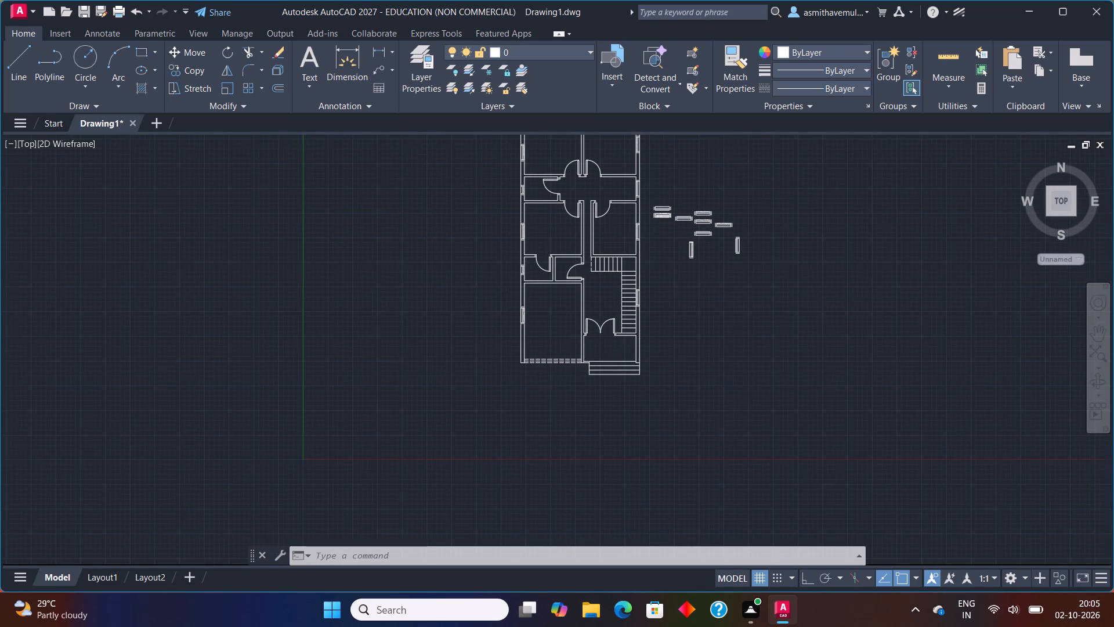
pyautogui.moveTo(624, 246); pyautogui.dragTo(566, 401, button='middle')
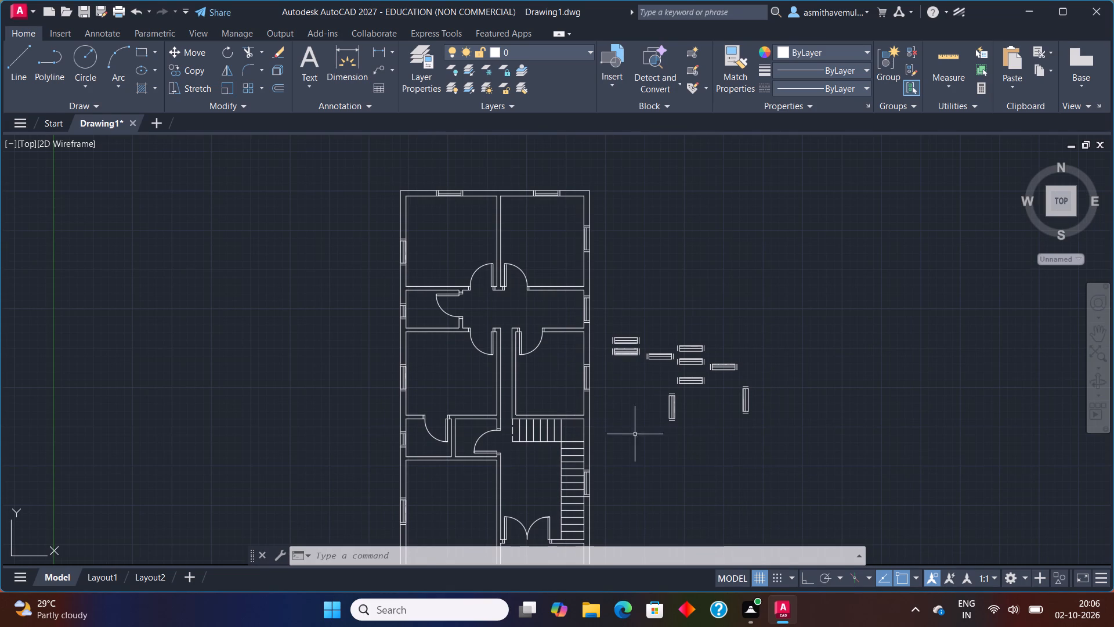
pyautogui.moveTo(685, 442); pyautogui.dragTo(728, 312, button='middle')
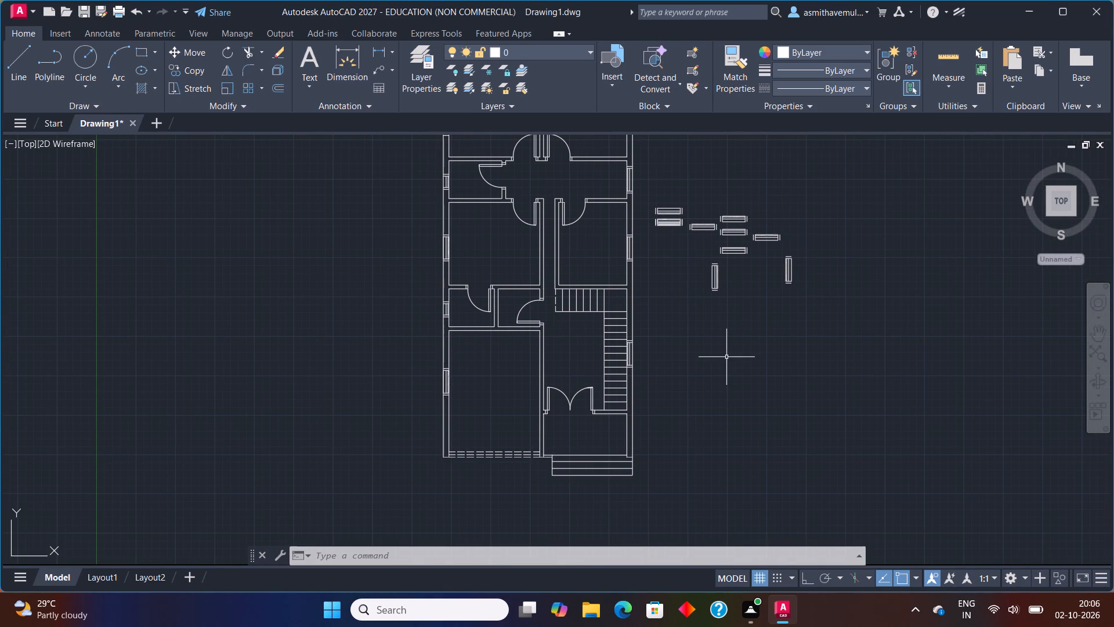
pyautogui.scroll(-1, 726, 359)
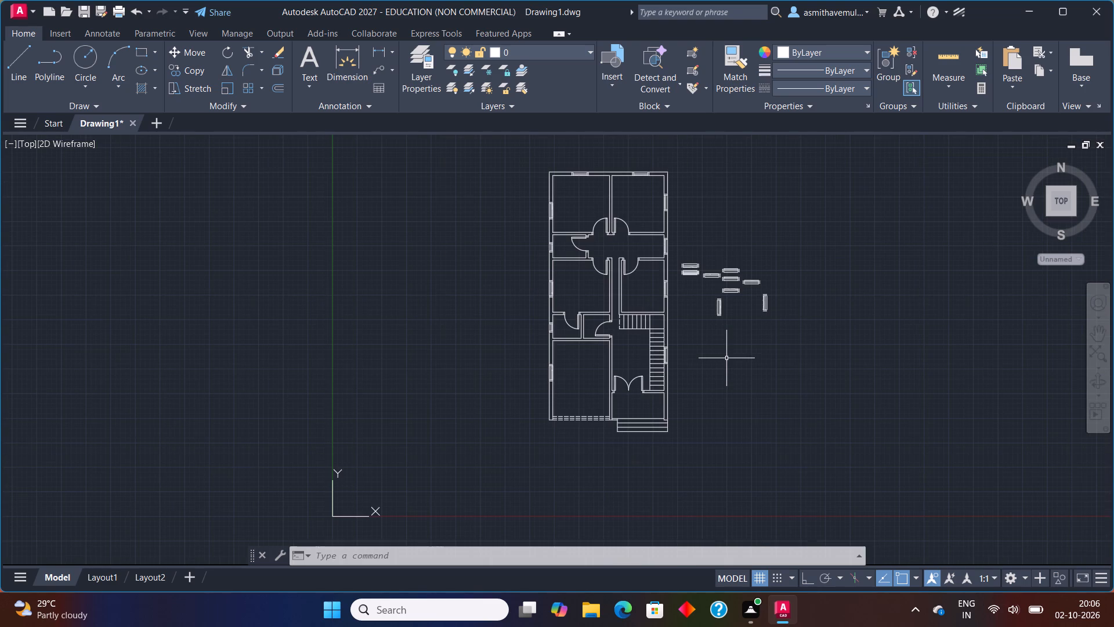
pyautogui.scroll(1, 723, 359)
pyautogui.moveTo(723, 359); pyautogui.dragTo(724, 448, button='middle')
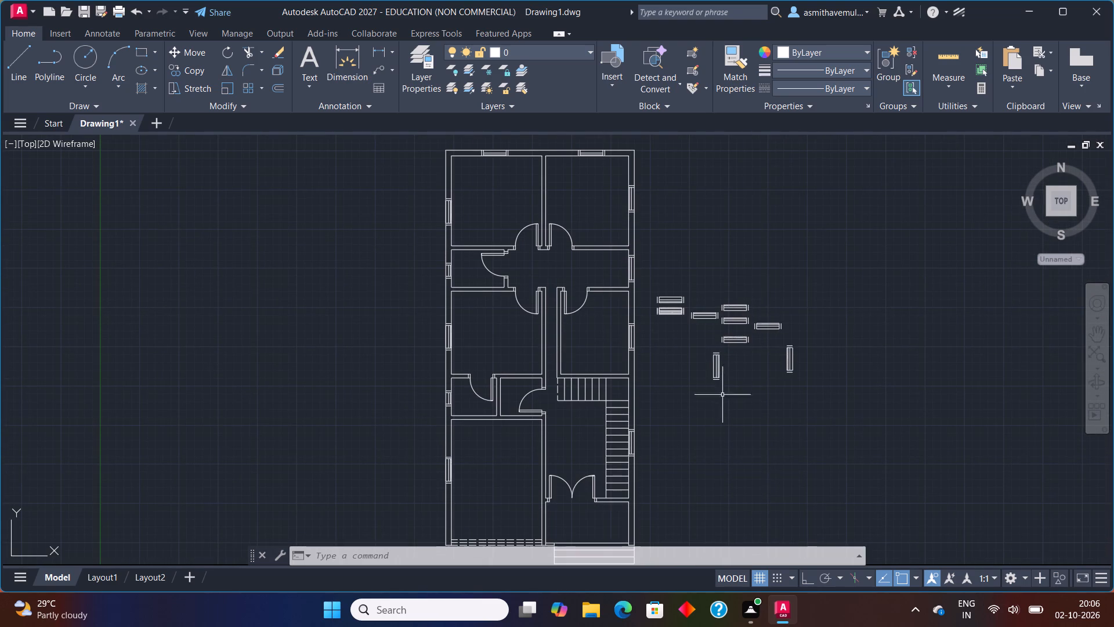
pyautogui.moveTo(692, 253); pyautogui.dragTo(654, 273)
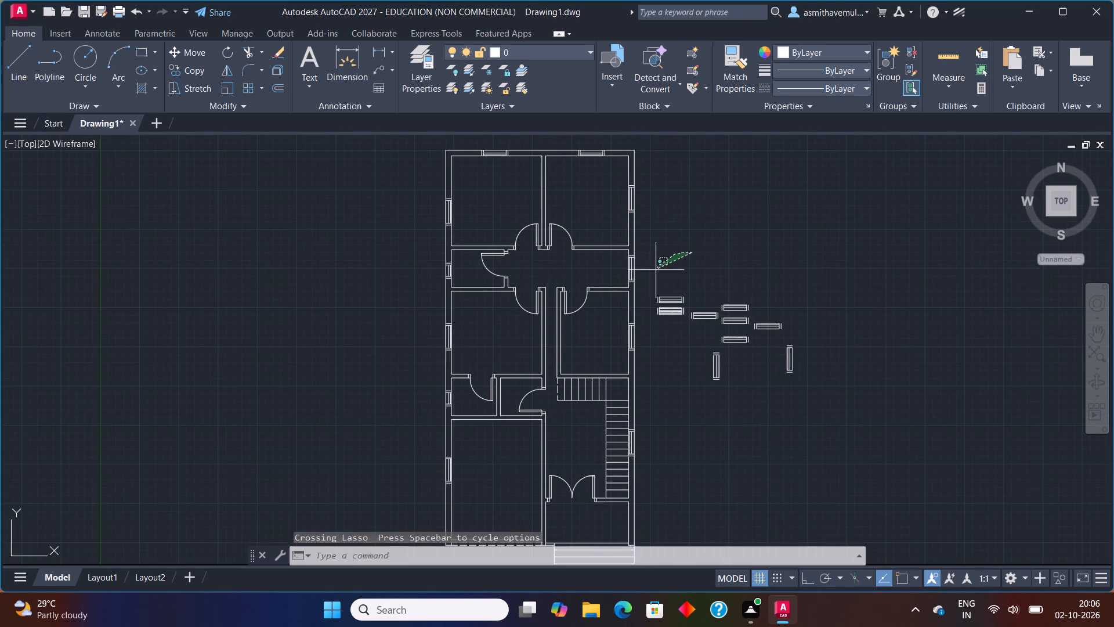
pyautogui.moveTo(654, 273); pyautogui.dragTo(884, 348)
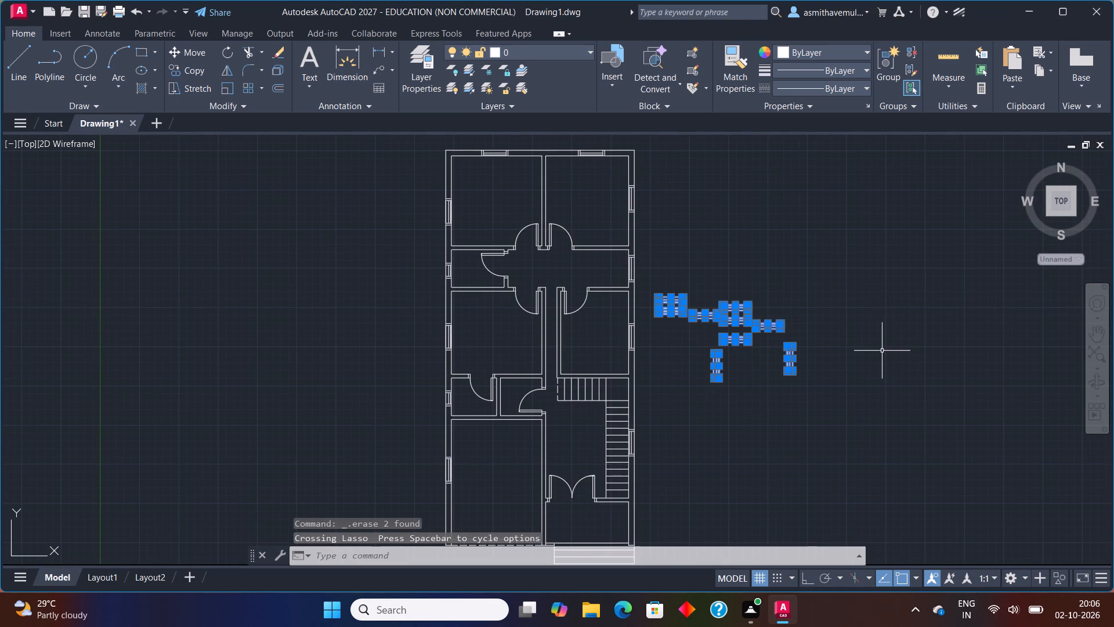
pyautogui.press('Delete')
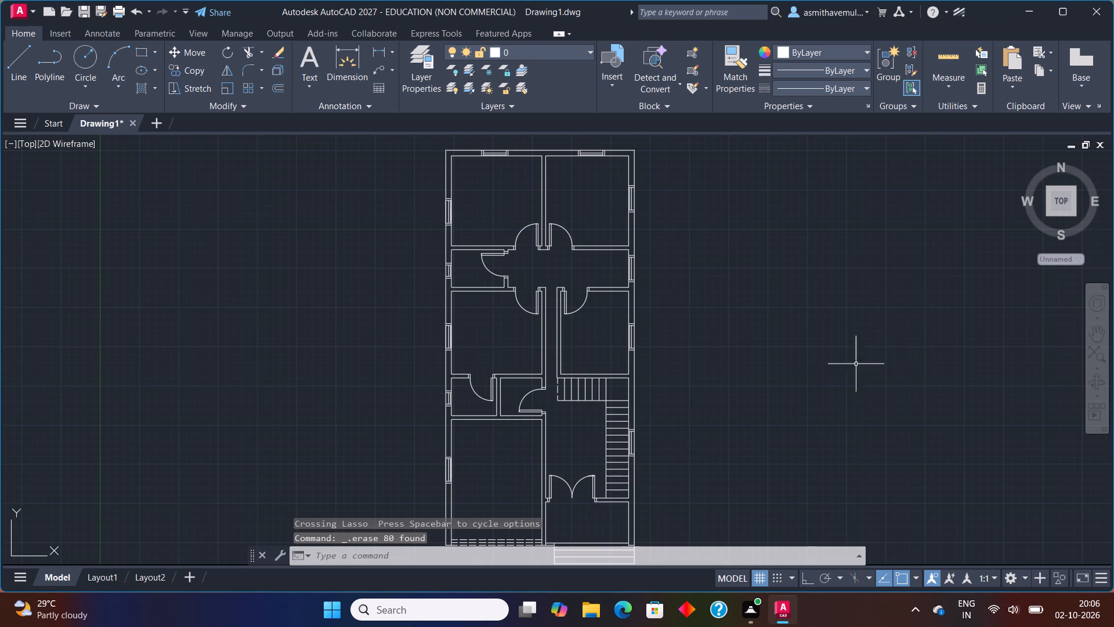
# Insert the Kitchen Layout and Sink-single - 30 in top blocks from DesignCenter's Kitchens.dwg into the empty area east of the floor plan.
pyautogui.moveTo(671, 427); pyautogui.dragTo(717, 331, button='middle')
pyautogui.scroll(1, 631, 332)
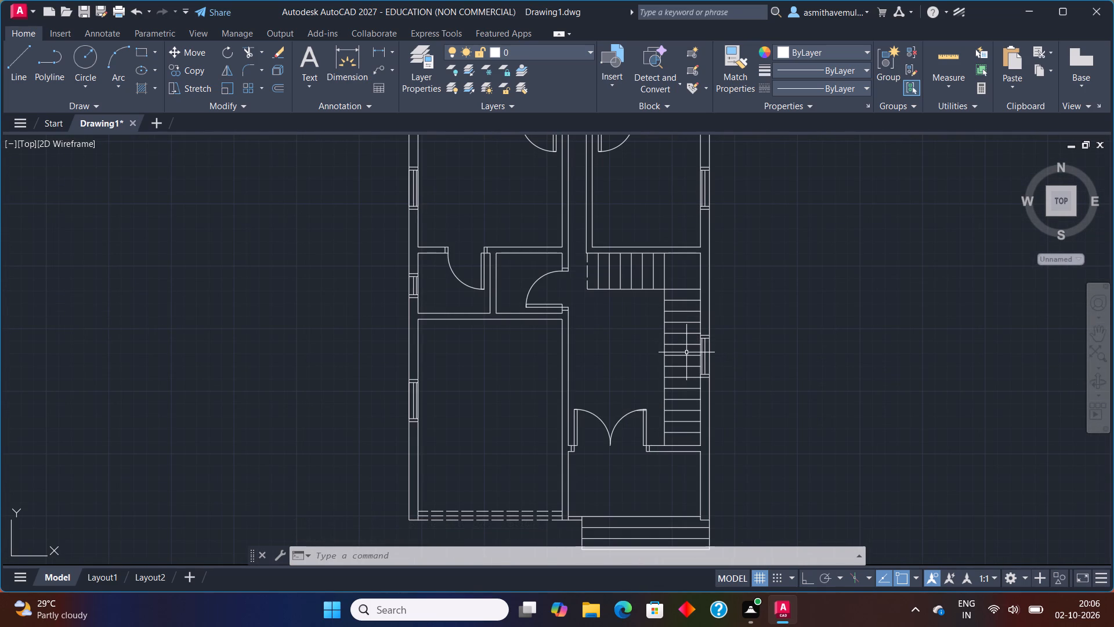
pyautogui.moveTo(780, 359); pyautogui.dragTo(712, 365, button='middle')
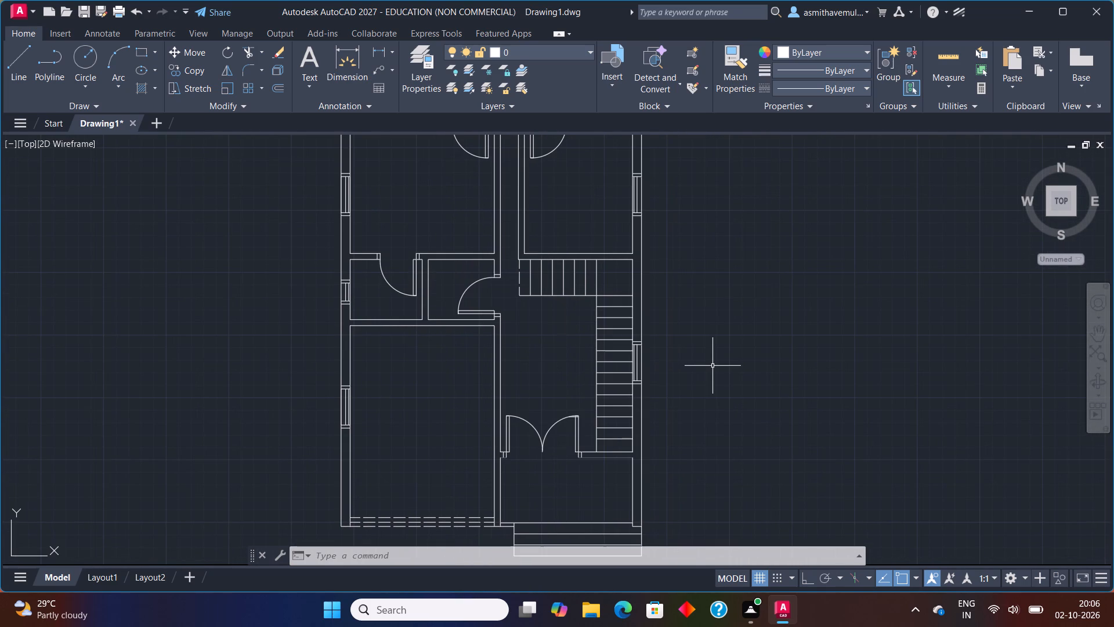
pyautogui.hotkey('ctrl', '2')
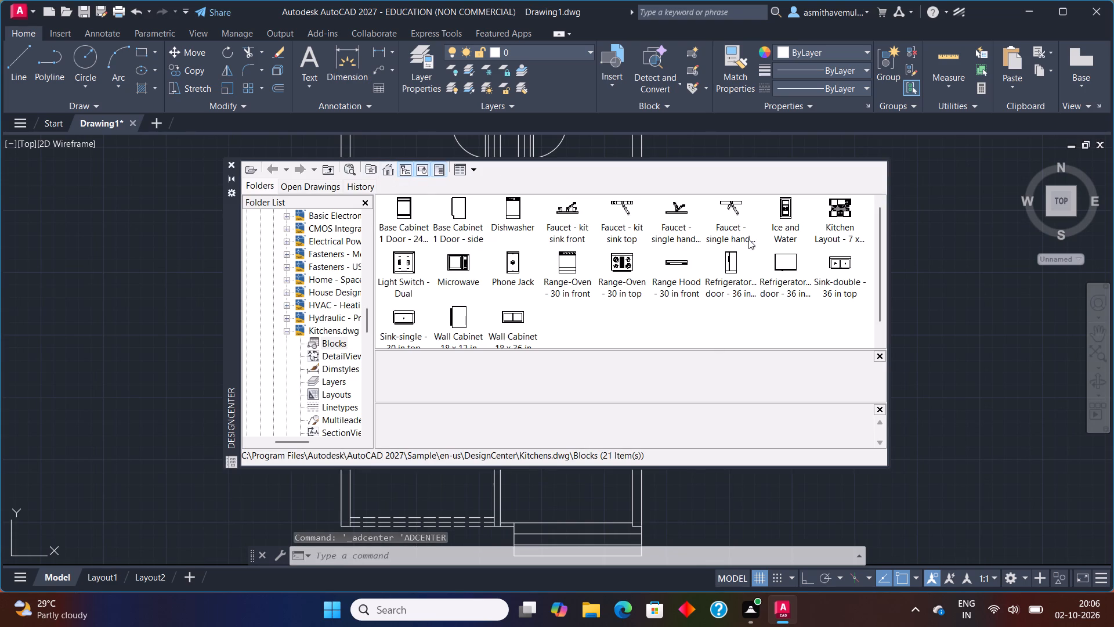
pyautogui.moveTo(852, 208); pyautogui.dragTo(958, 397)
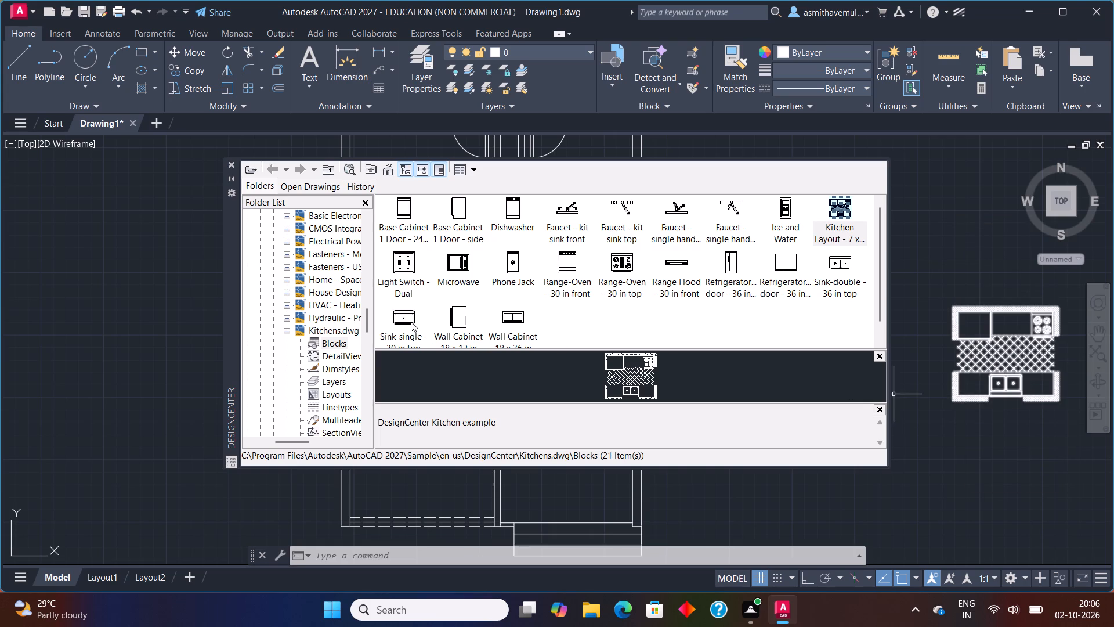
pyautogui.moveTo(409, 321); pyautogui.dragTo(930, 471)
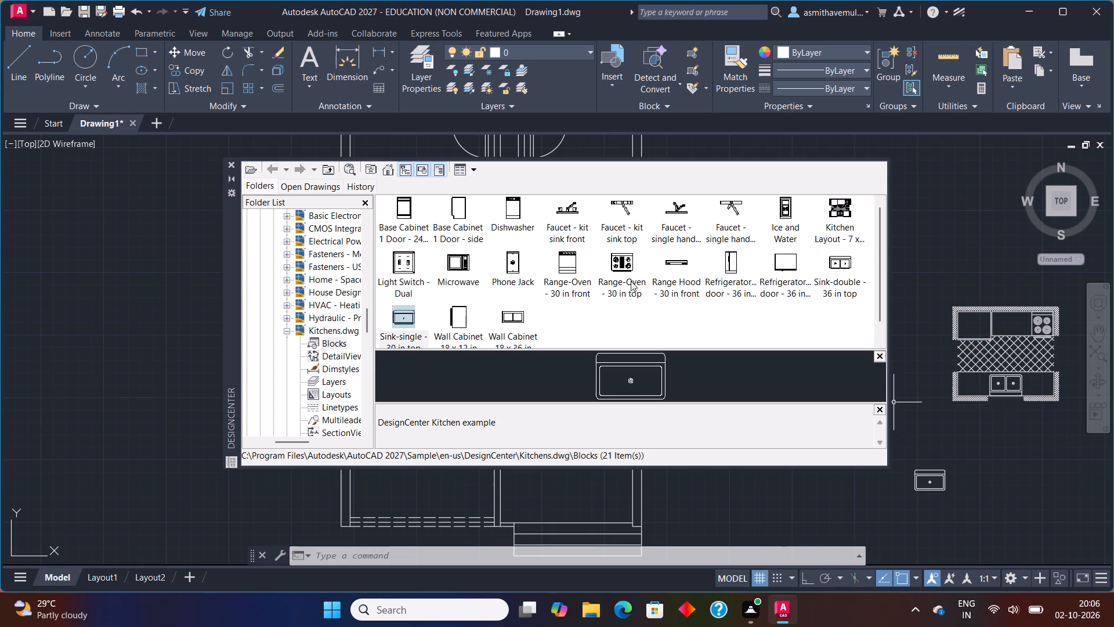
# Insert the Toilet - top block from DesignCenter's House Designer.dwg into the empty area east of the plan, north of the kitchen layout.
pyautogui.click(389, 165)
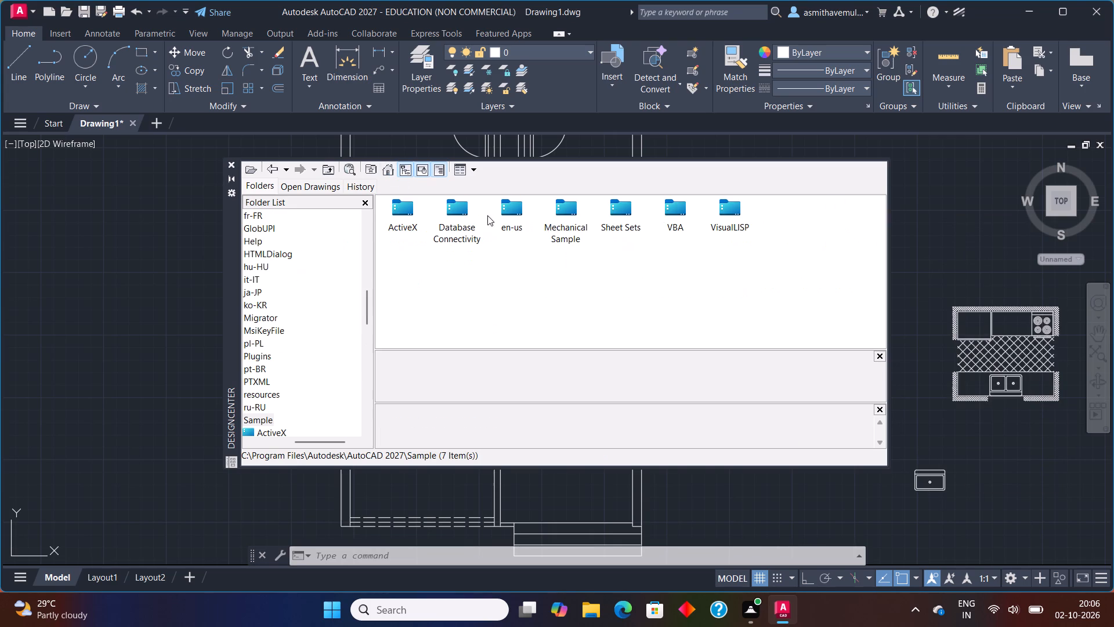
pyautogui.doubleClick(520, 215)
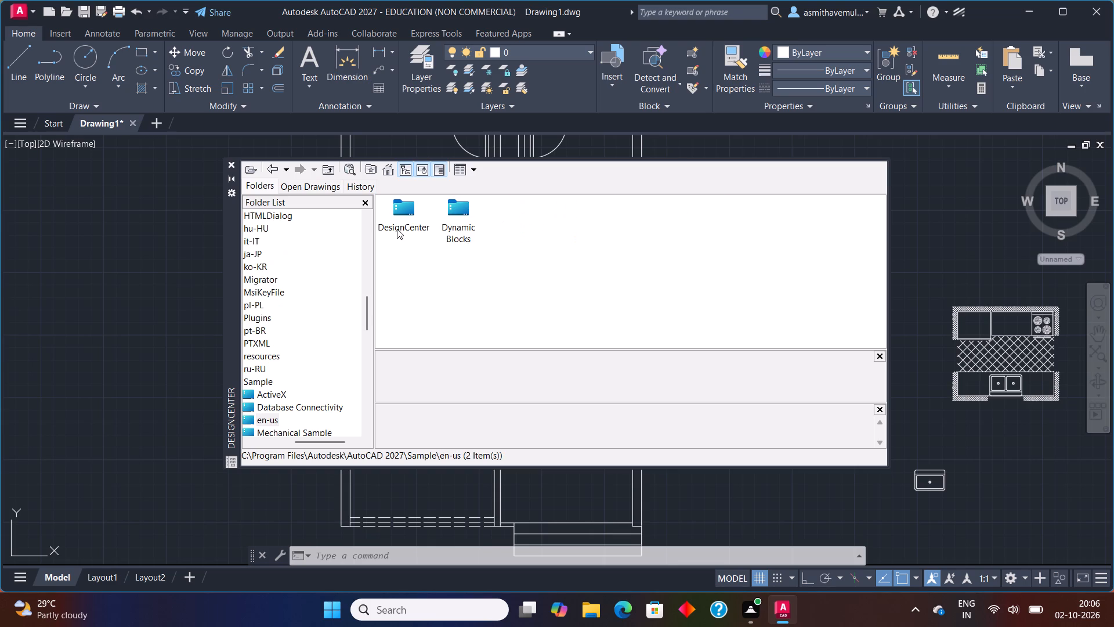
pyautogui.doubleClick(400, 224)
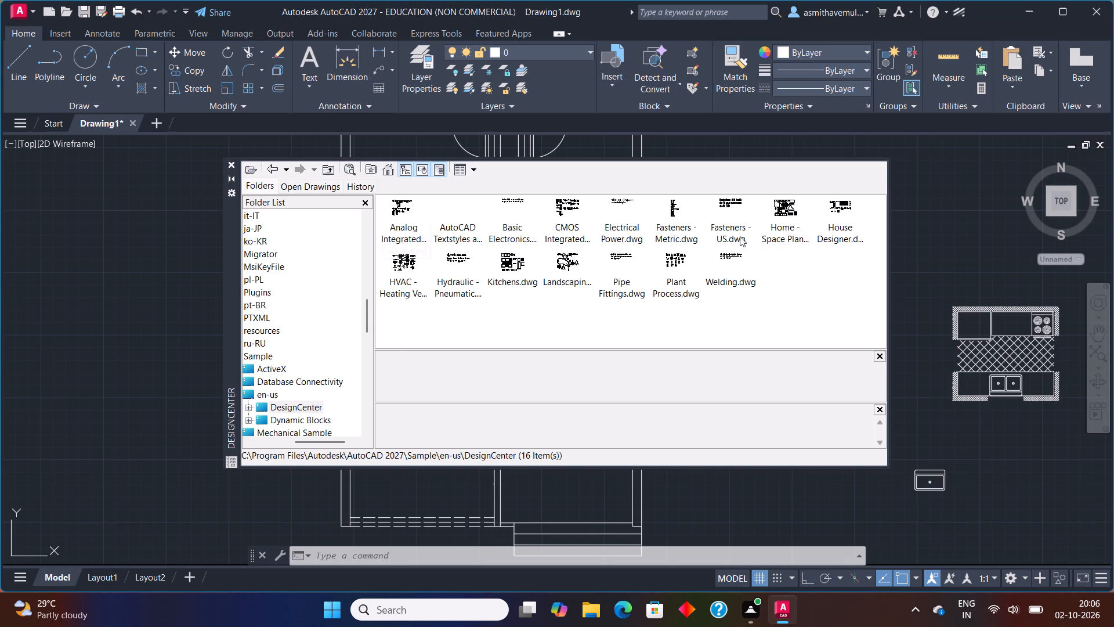
pyautogui.doubleClick(837, 210)
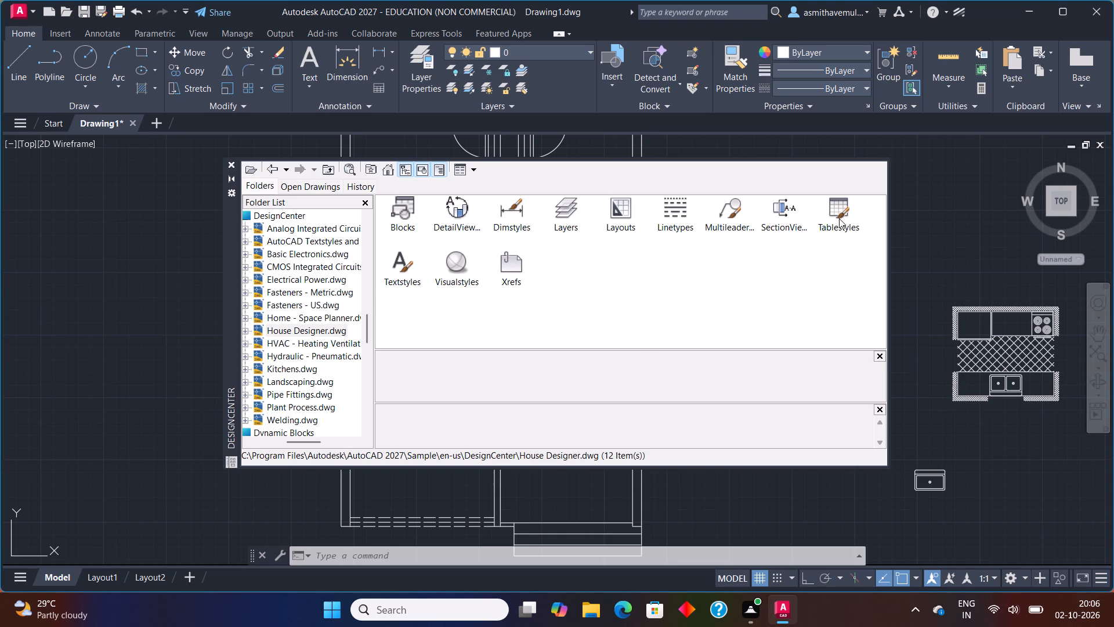
pyautogui.doubleClick(392, 208)
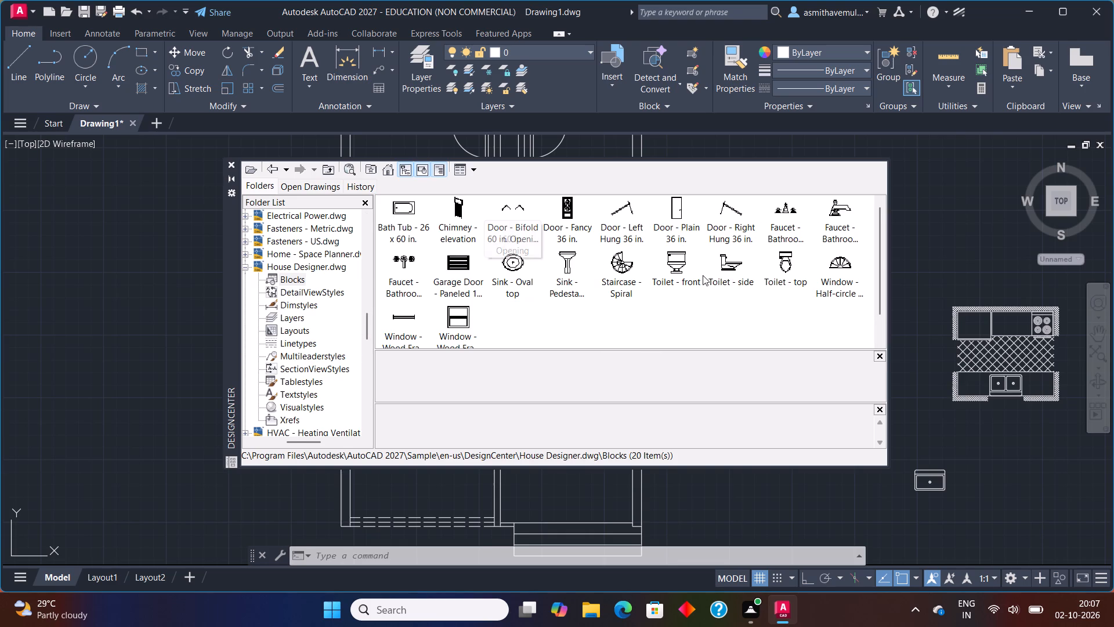
pyautogui.moveTo(786, 258); pyautogui.dragTo(920, 231)
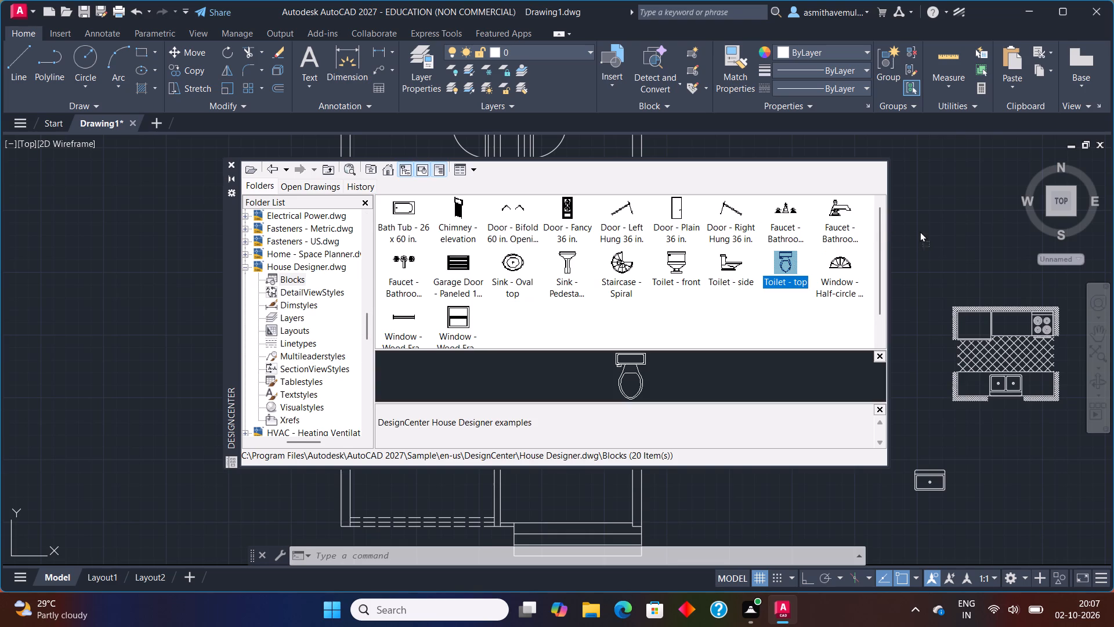
pyautogui.moveTo(920, 231); pyautogui.dragTo(928, 229)
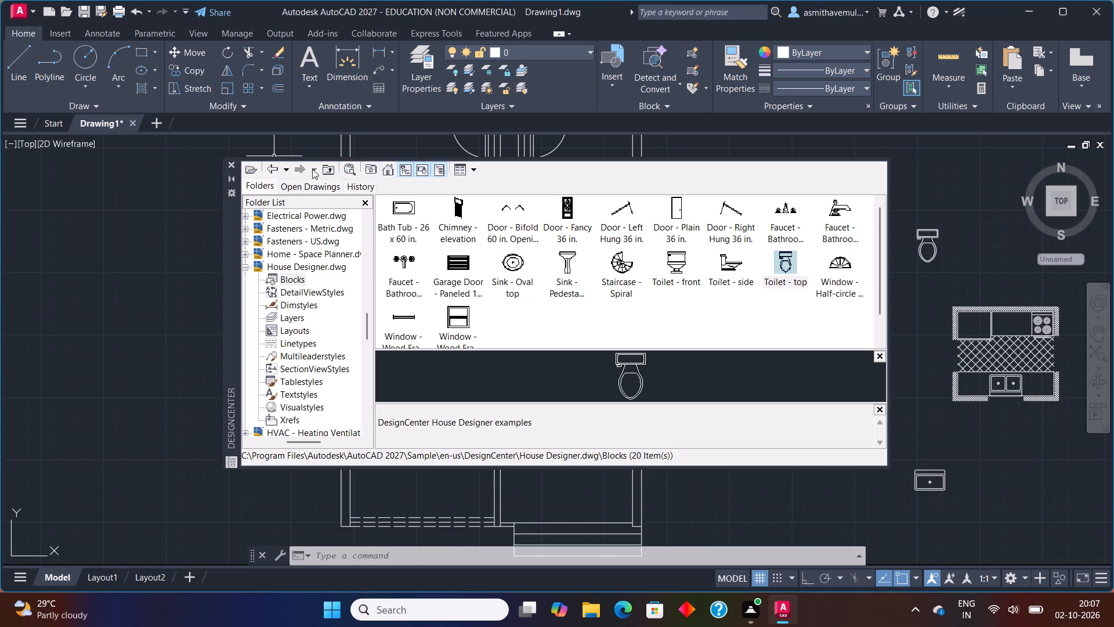
# Insert the Dining Set - 36 x 72 in. and Desk - 30 x 60 in. blocks from Home - Space Planner.dwg west of the floor plan.
pyautogui.click(384, 169)
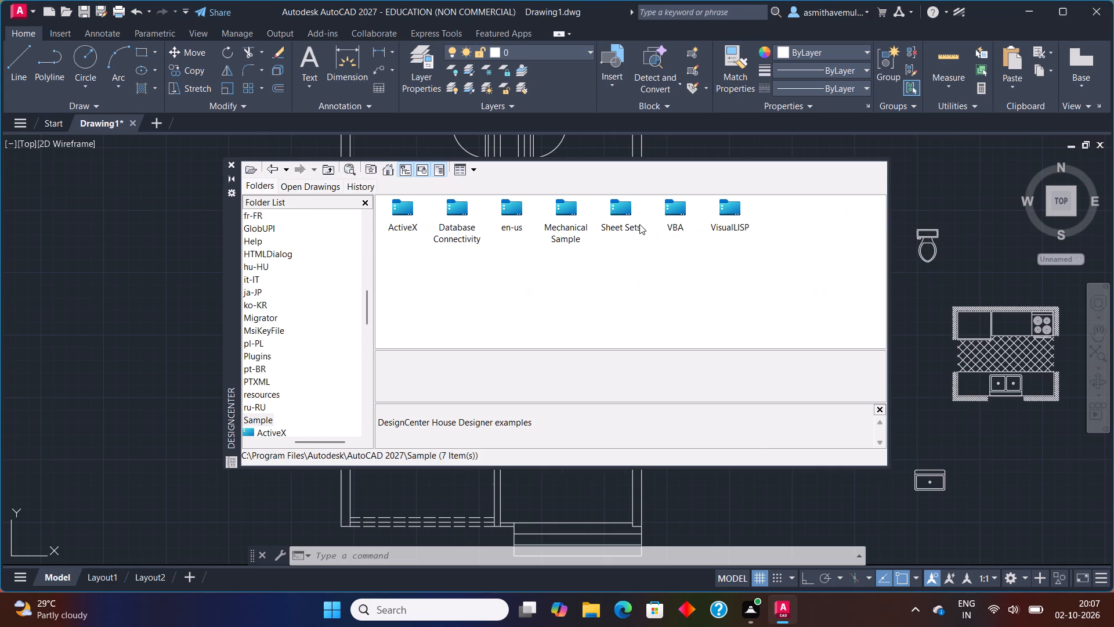
pyautogui.doubleClick(499, 208)
pyautogui.doubleClick(390, 215)
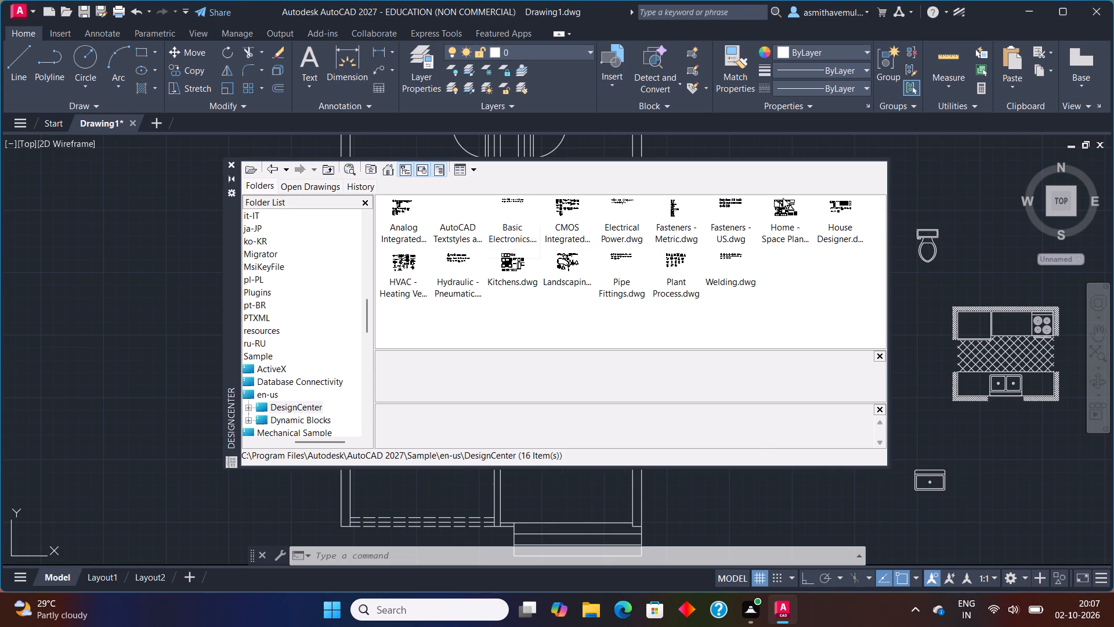
pyautogui.doubleClick(783, 199)
pyautogui.doubleClick(406, 221)
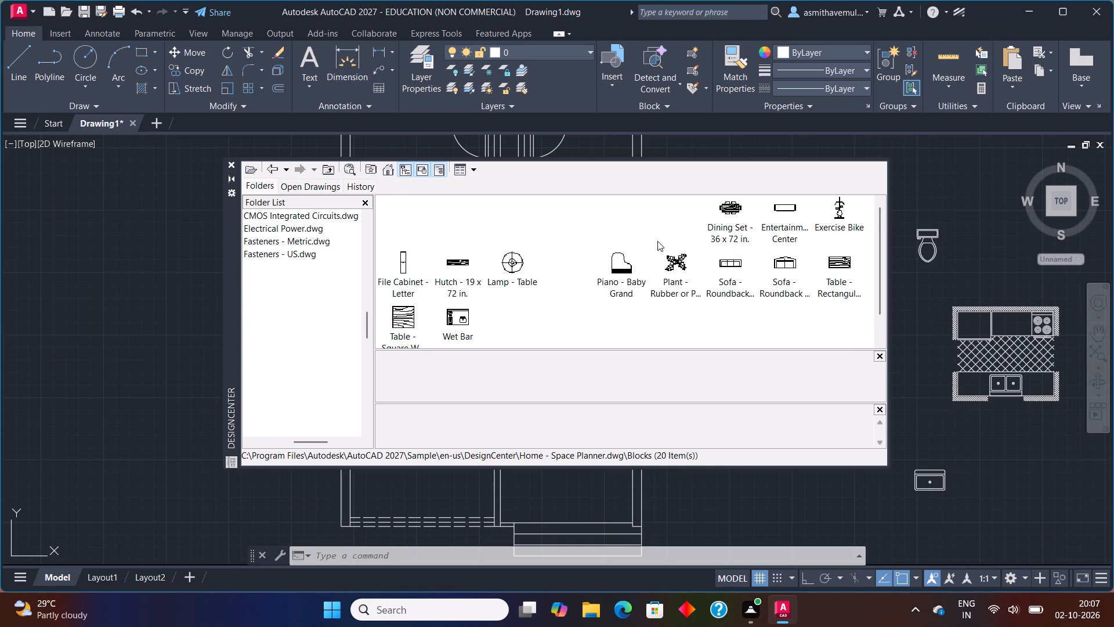
pyautogui.moveTo(731, 209); pyautogui.dragTo(37, 258)
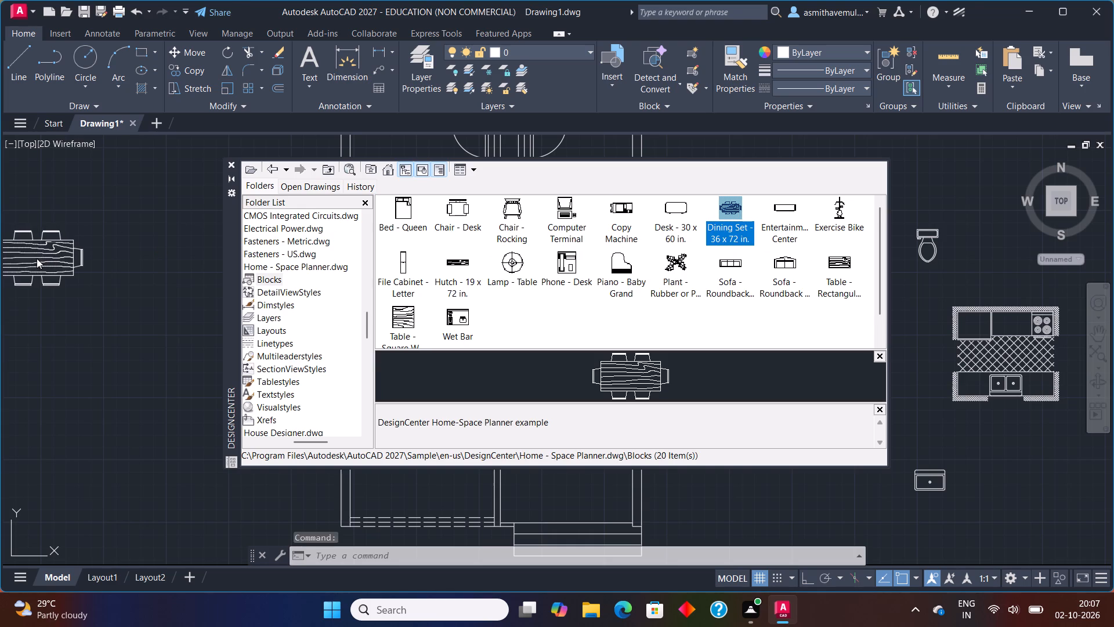
pyautogui.moveTo(676, 214); pyautogui.dragTo(145, 334)
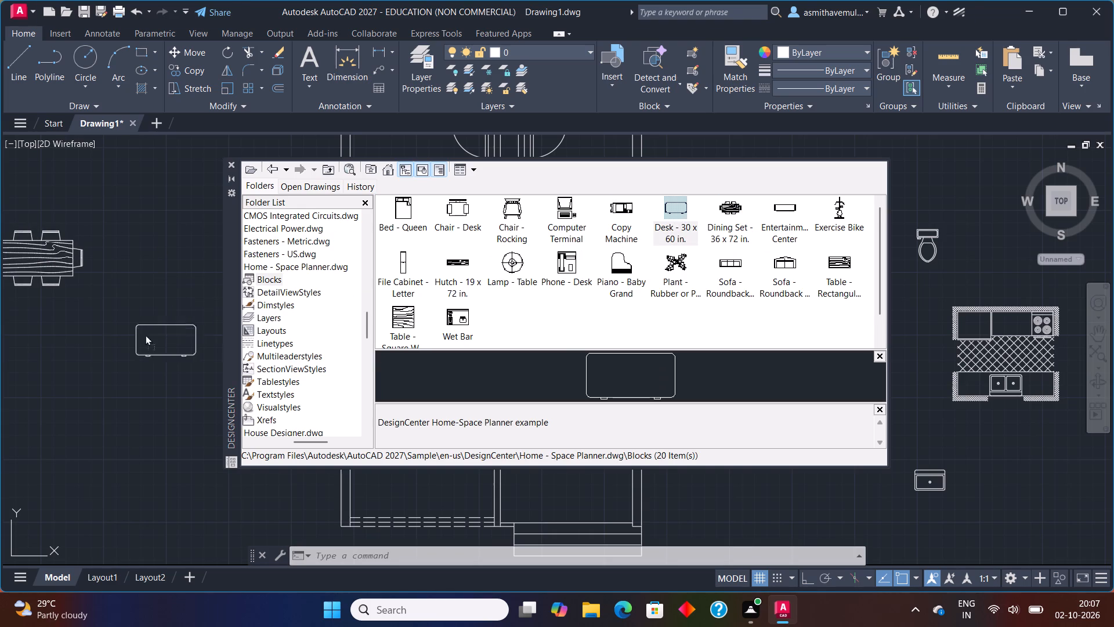
pyautogui.moveTo(145, 334); pyautogui.dragTo(110, 348)
# Insert the Lamp - Table block and the three-seat and two-seat roundback sofa blocks into the empty area west of the floor plan.
pyautogui.moveTo(513, 264); pyautogui.dragTo(304, 221)
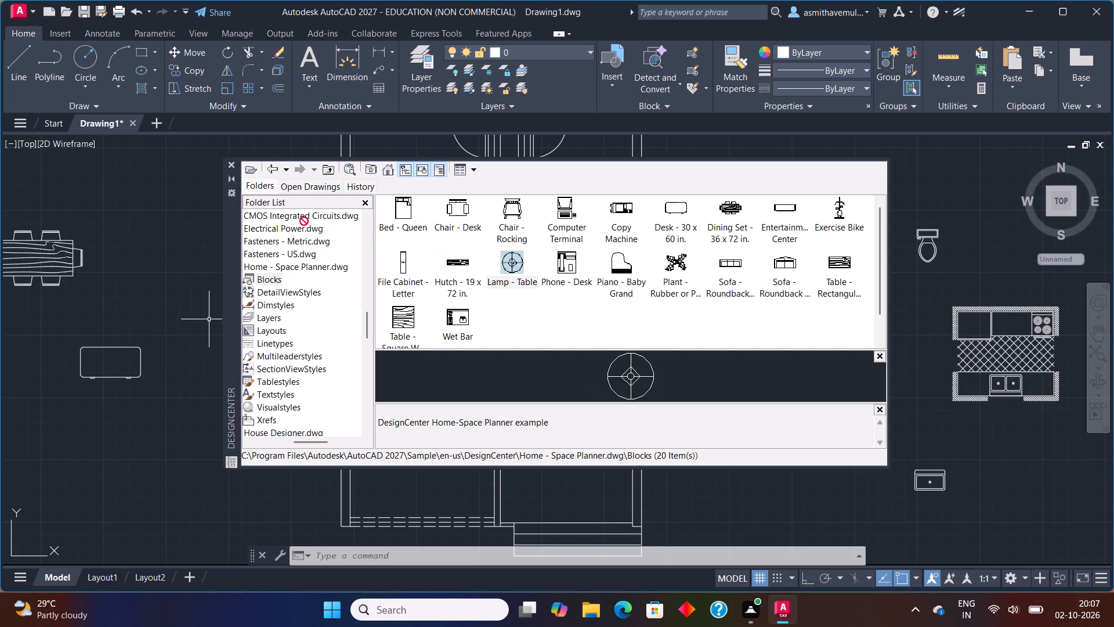
pyautogui.moveTo(304, 221); pyautogui.dragTo(181, 209)
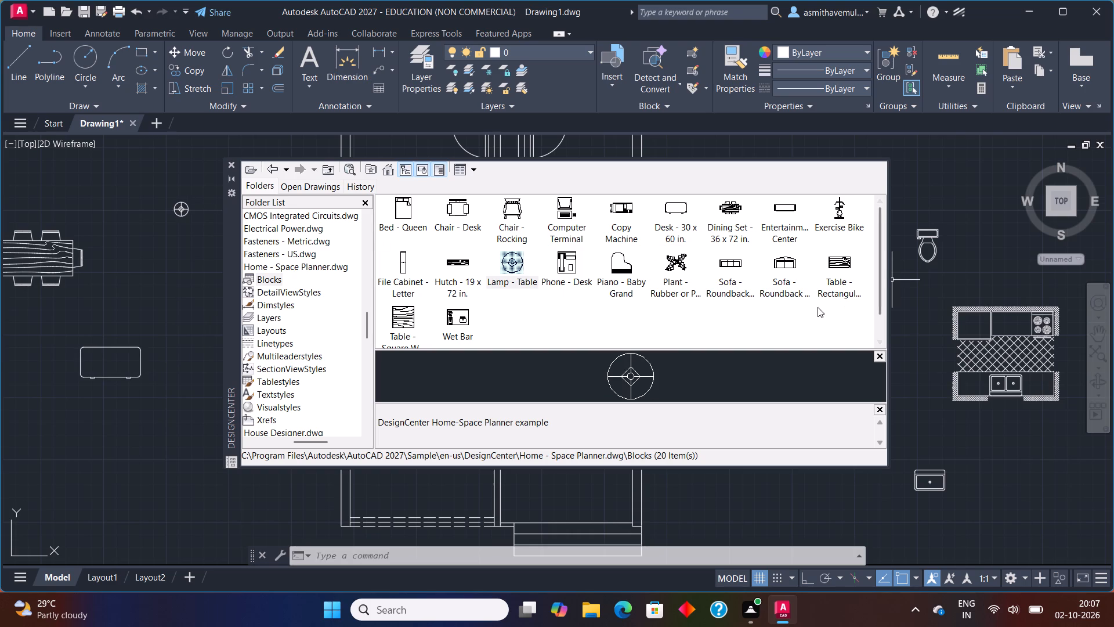
pyautogui.moveTo(732, 266); pyautogui.dragTo(324, 375)
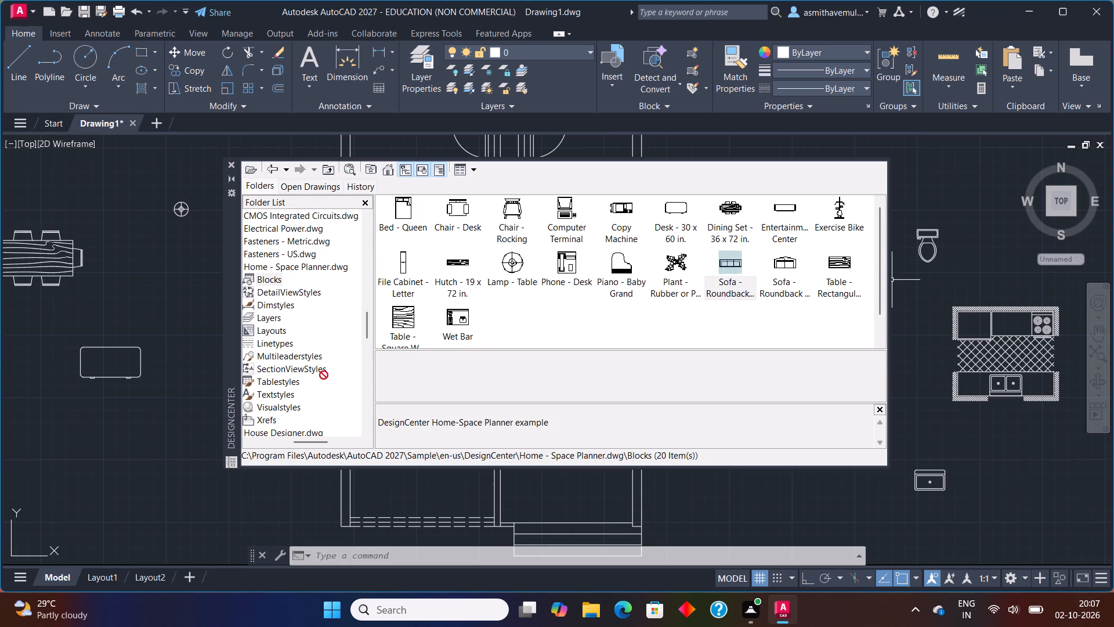
pyautogui.moveTo(324, 375); pyautogui.dragTo(141, 427)
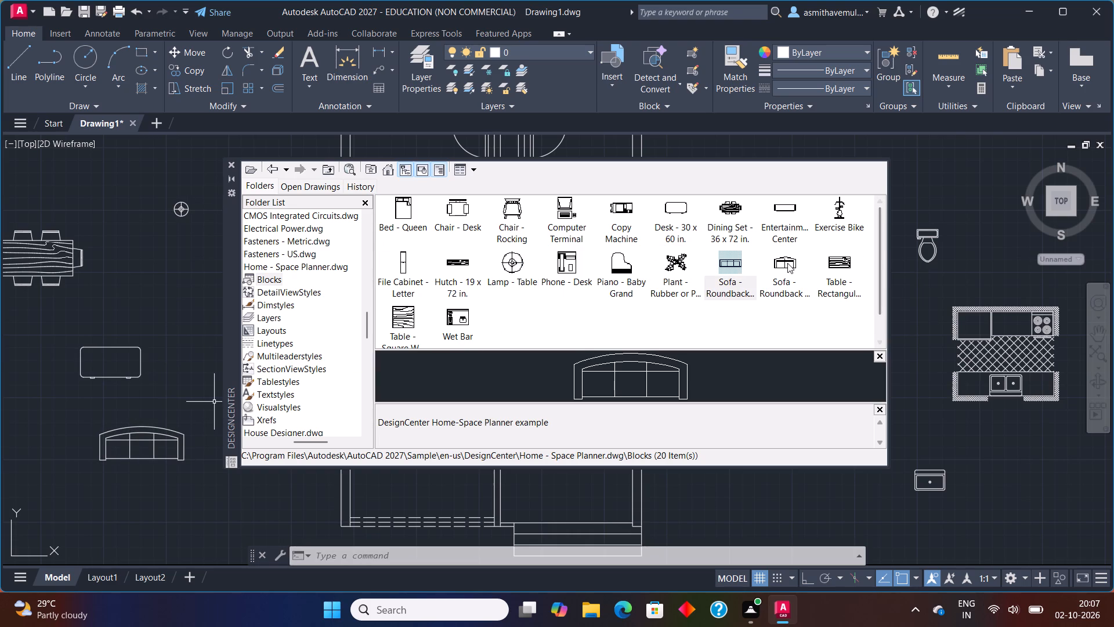
pyautogui.moveTo(787, 263); pyautogui.dragTo(188, 280)
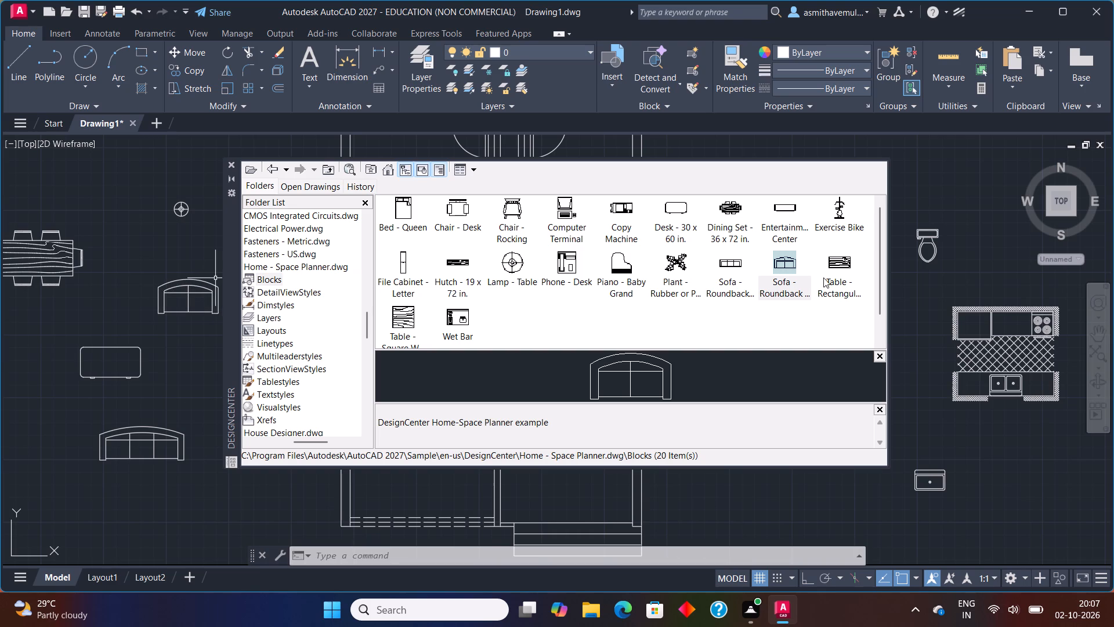
# Insert the rectangular table, Computer Terminal and Chair - Rocking blocks among the furniture west of the floor plan.
pyautogui.moveTo(831, 271); pyautogui.dragTo(116, 219)
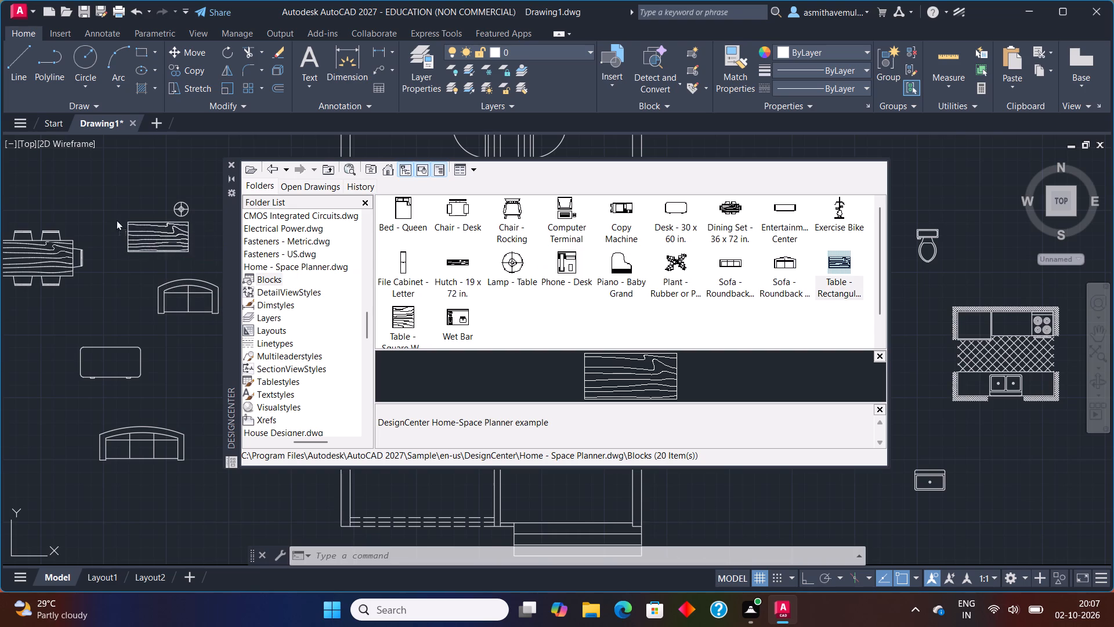
pyautogui.moveTo(116, 219); pyautogui.dragTo(102, 218)
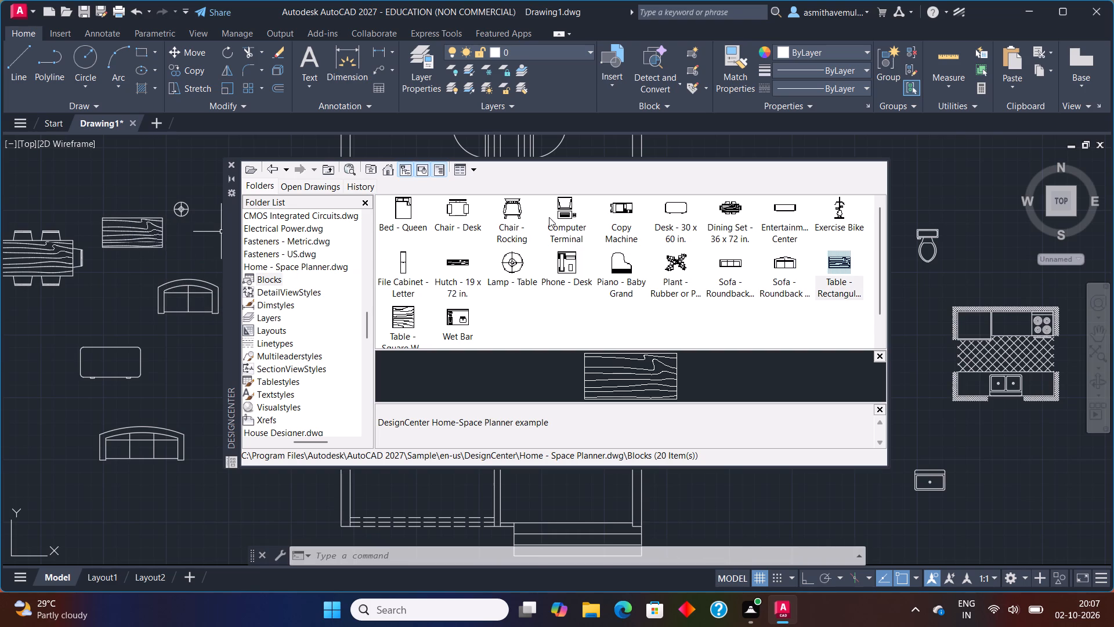
pyautogui.moveTo(559, 220); pyautogui.dragTo(174, 369)
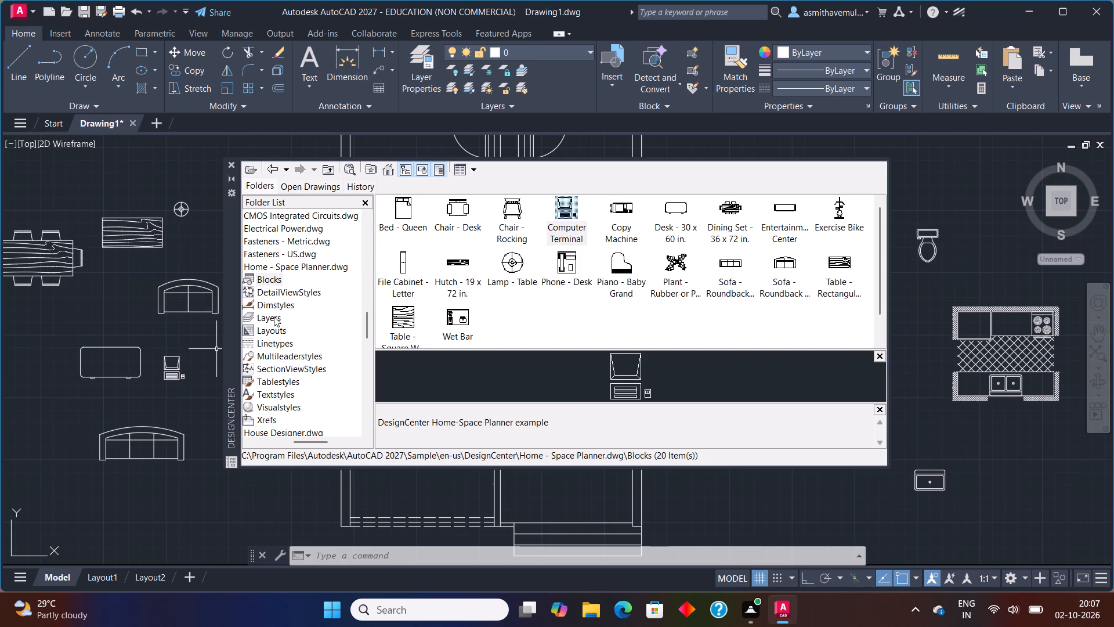
pyautogui.moveTo(516, 212); pyautogui.dragTo(27, 336)
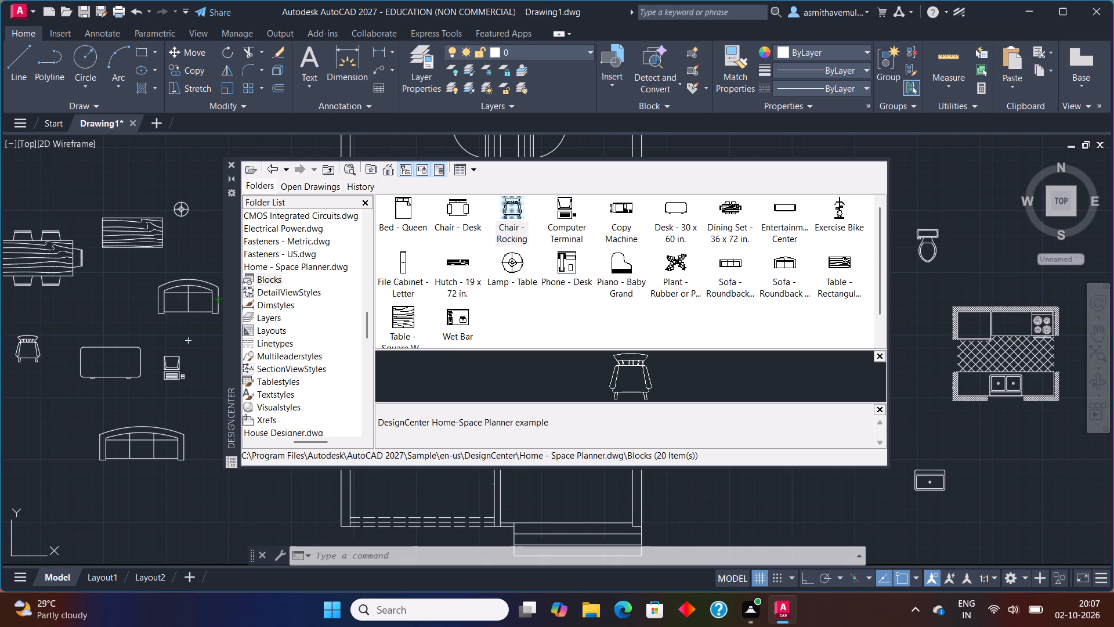
# Insert the Bed - Queen block north of the dining set, west of the floor plan, and close DesignCenter.
pyautogui.moveTo(413, 214); pyautogui.dragTo(166, 193)
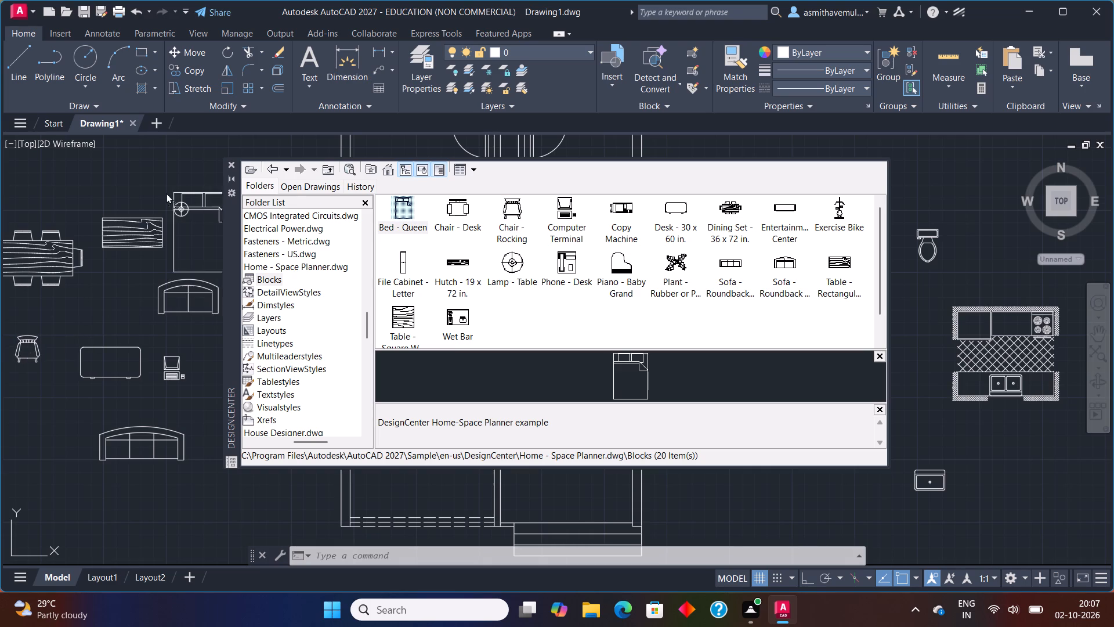
pyautogui.moveTo(166, 193); pyautogui.dragTo(62, 147)
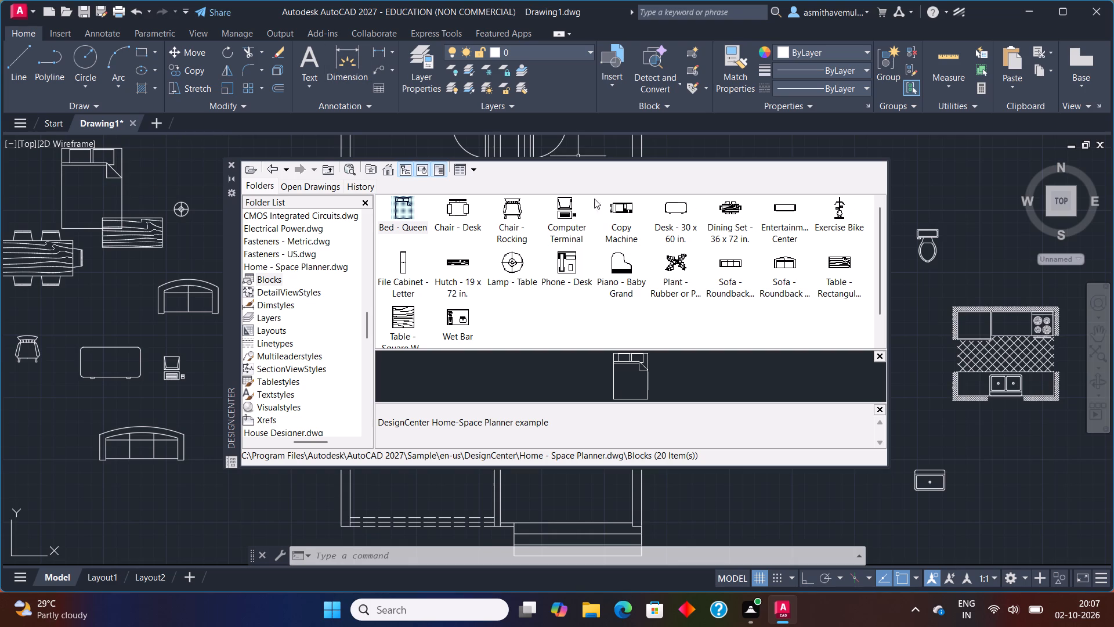
pyautogui.click(225, 165)
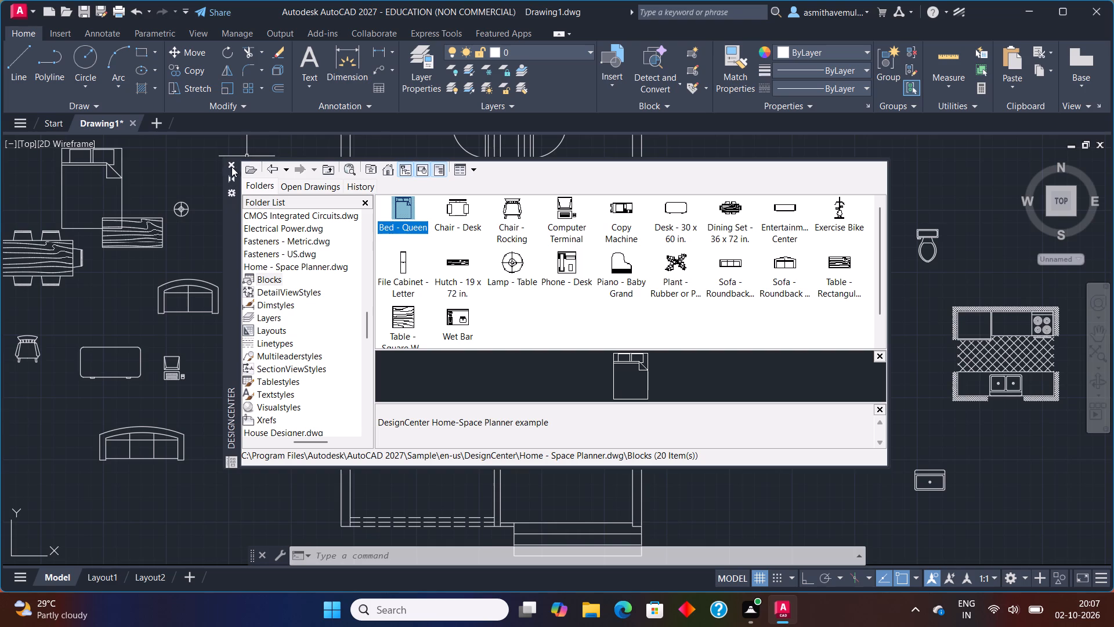
pyautogui.click(230, 162)
pyautogui.scroll(-1, 421, 196)
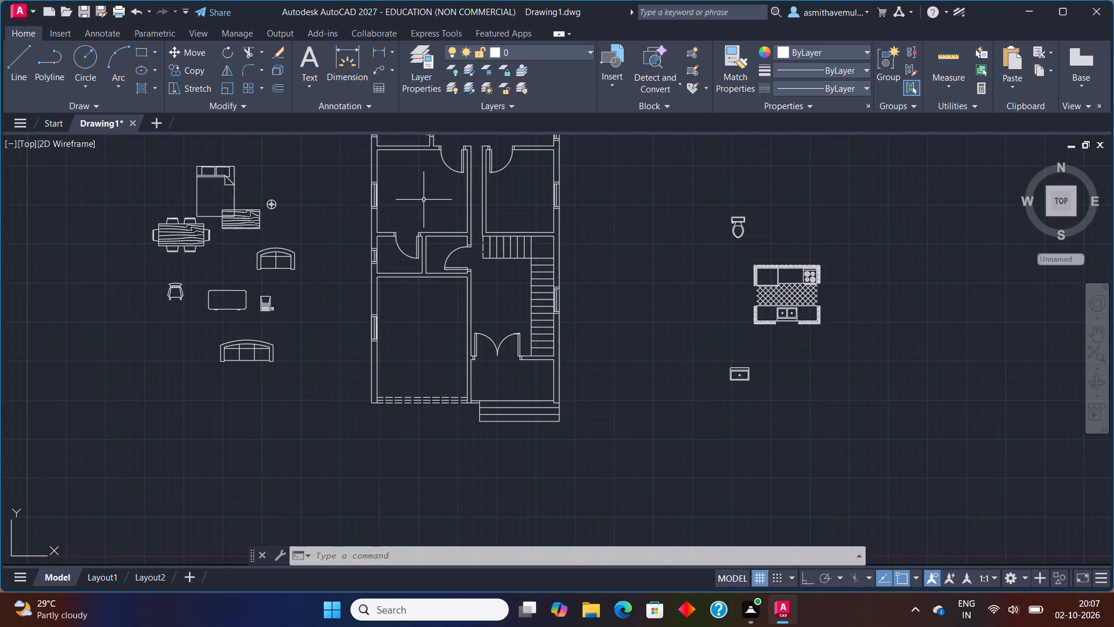
pyautogui.moveTo(429, 217); pyautogui.dragTo(436, 251, button='middle')
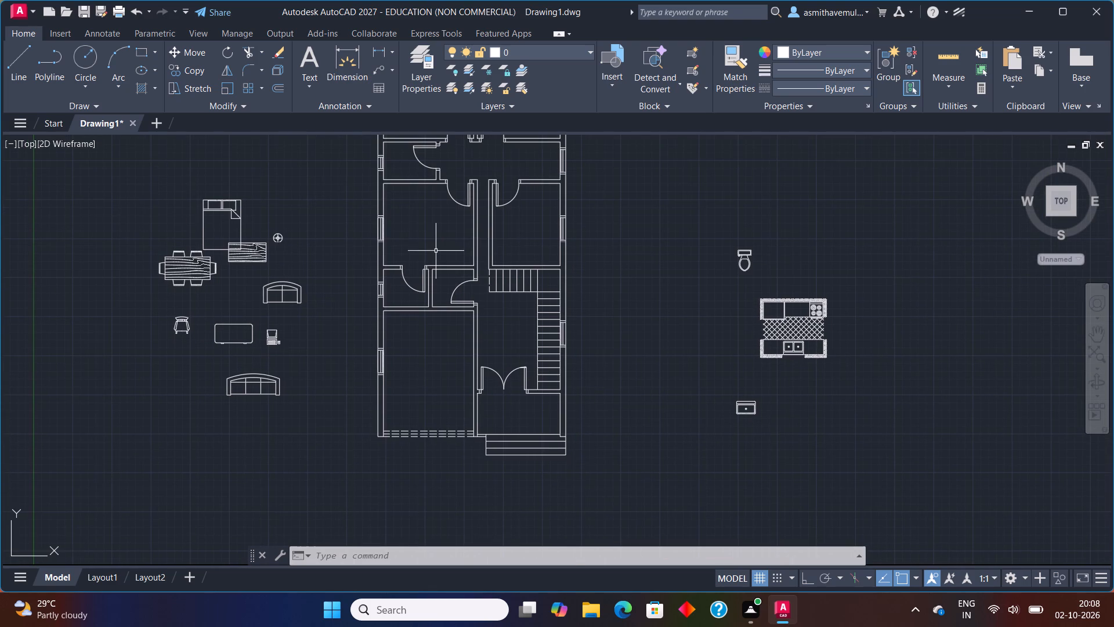
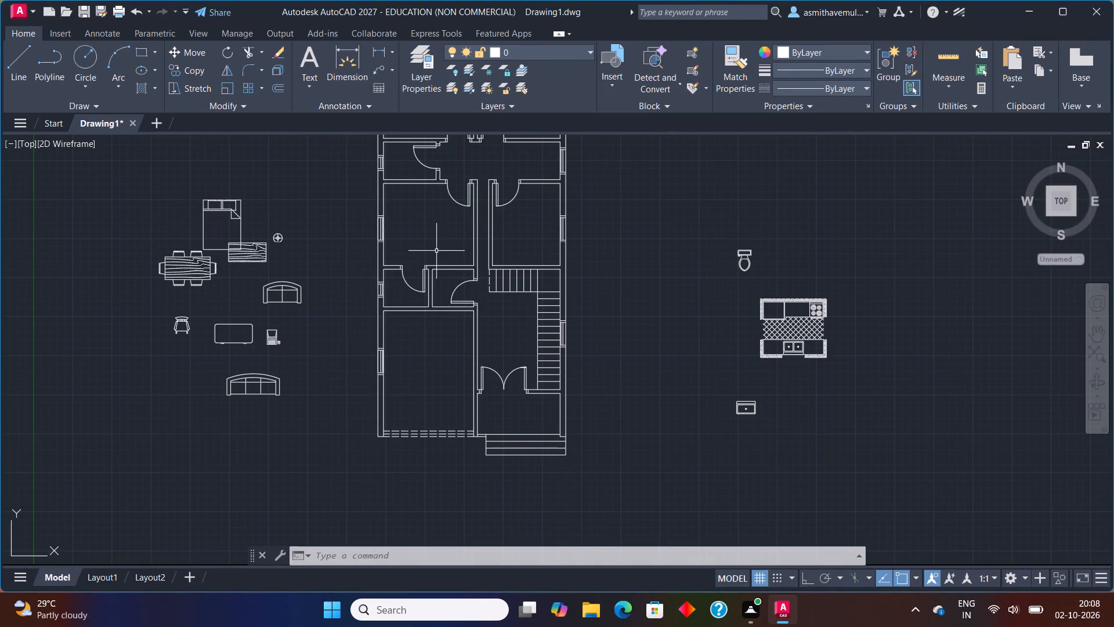
# Copy the queen bed block from the furniture west of the plan into the northwest bedroom, with its head against the north wall.
pyautogui.moveTo(596, 345); pyautogui.dragTo(595, 348, button='middle')
pyautogui.moveTo(595, 348); pyautogui.dragTo(528, 448, button='middle')
pyautogui.scroll(1, 446, 201)
pyautogui.scroll(-1, 385, 237)
pyautogui.moveTo(301, 262); pyautogui.dragTo(312, 283, button='middle')
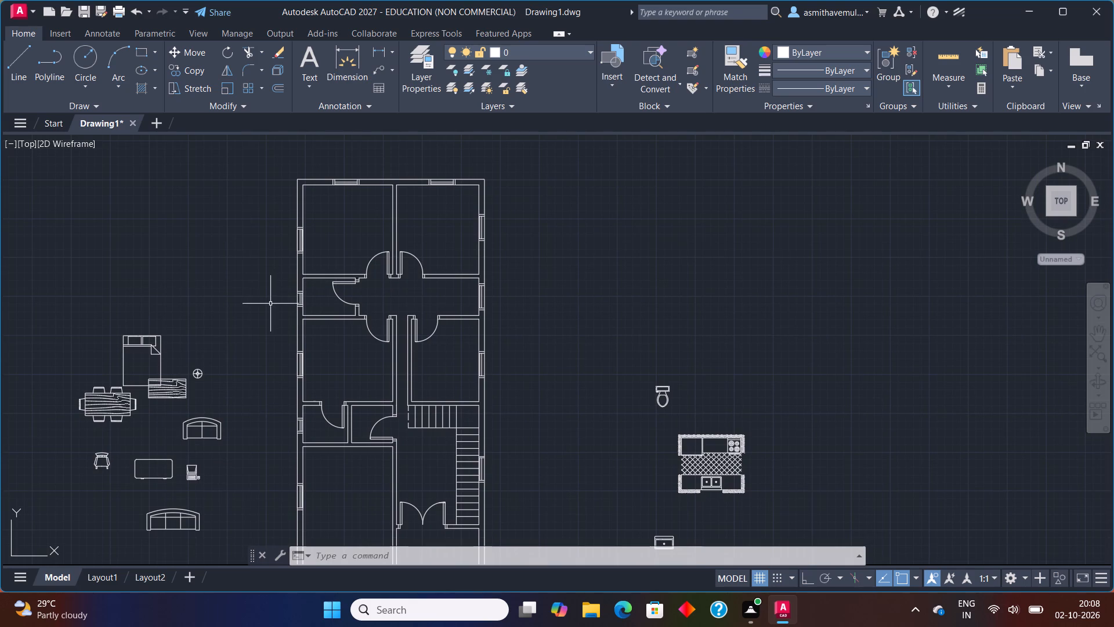
pyautogui.click(156, 349)
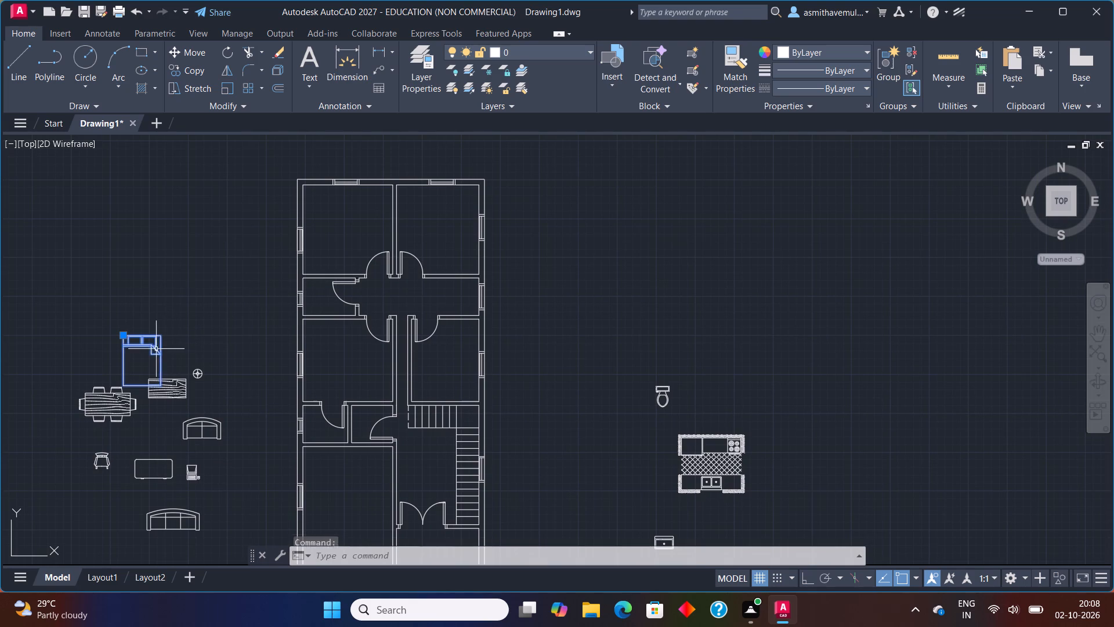
pyautogui.write('COPY')
pyautogui.press('Return')
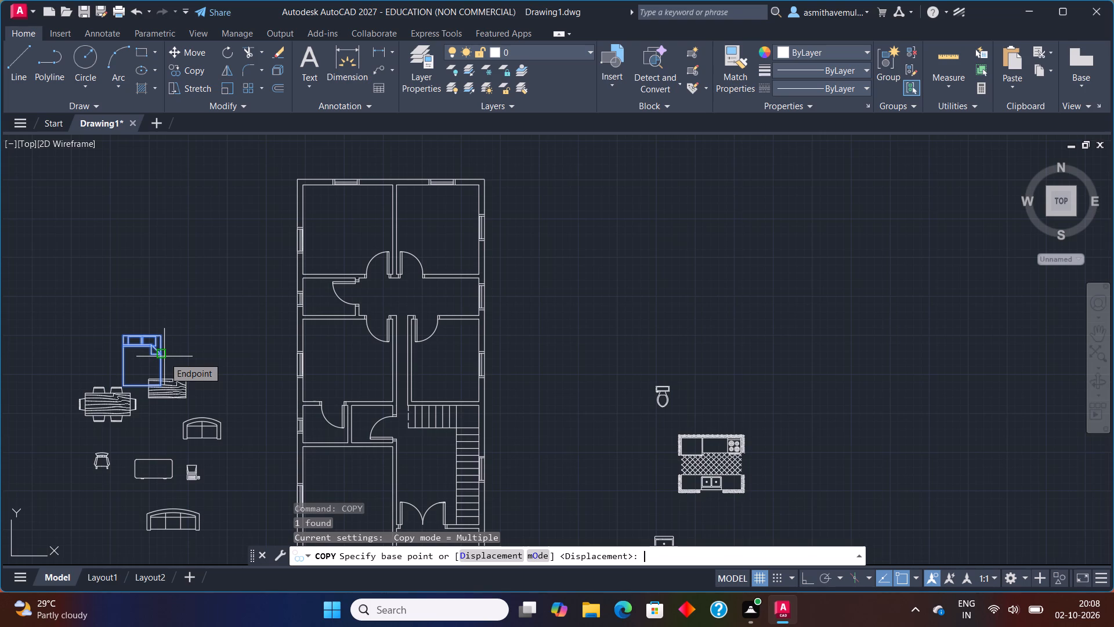
pyautogui.click(158, 339)
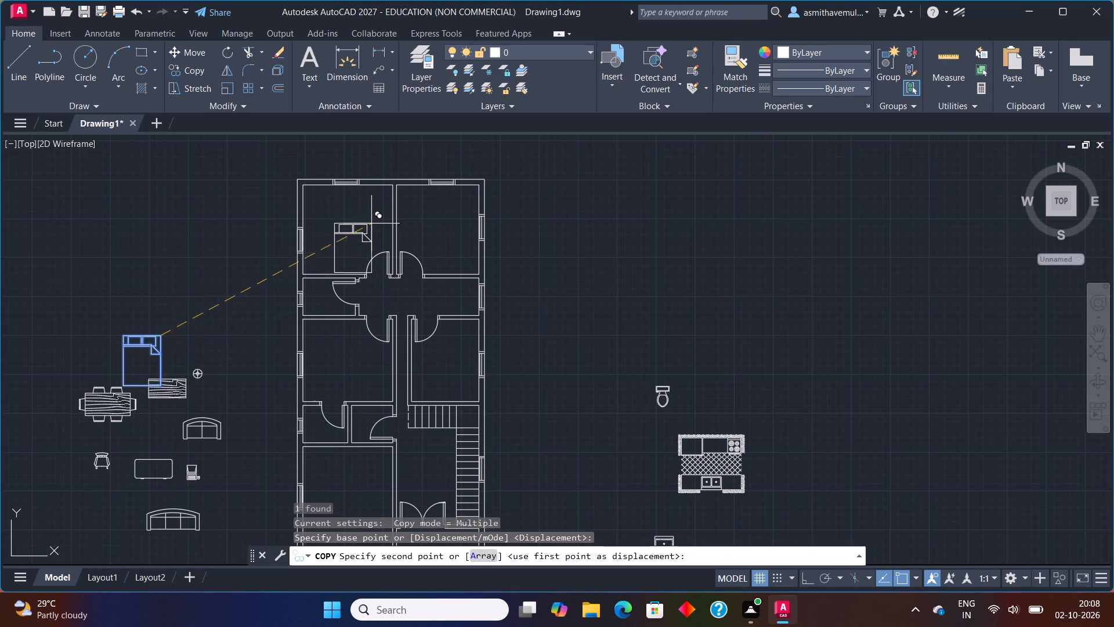
pyautogui.scroll(1, 371, 214)
pyautogui.moveTo(370, 207); pyautogui.dragTo(354, 305, button='middle')
pyautogui.scroll(2, 343, 274)
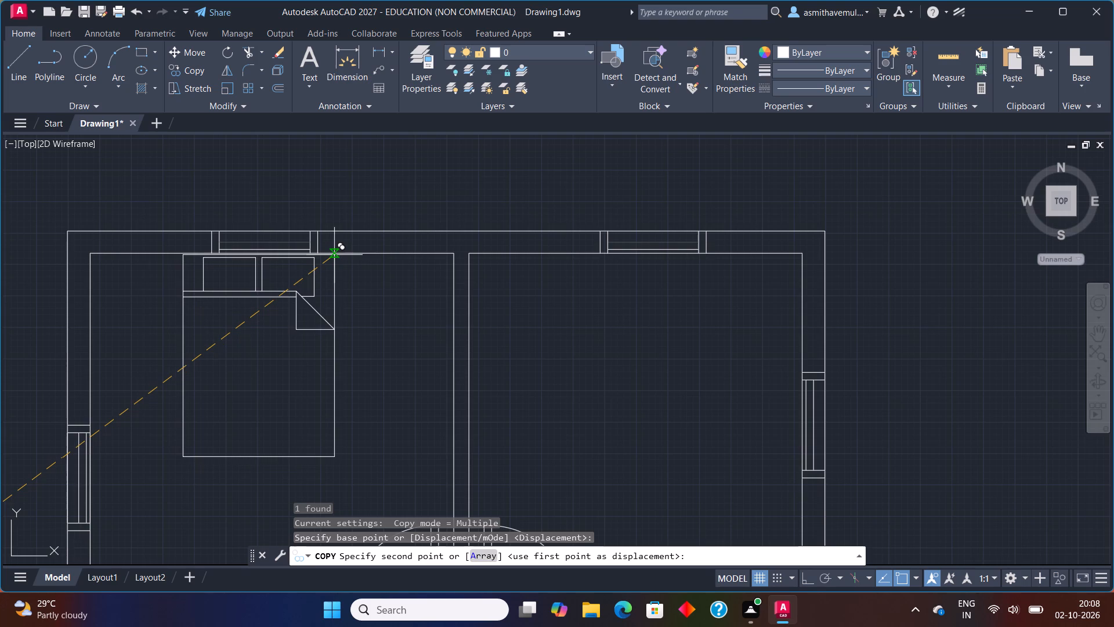
pyautogui.scroll(2, 335, 255)
pyautogui.moveTo(335, 258); pyautogui.dragTo(497, 388, button='middle')
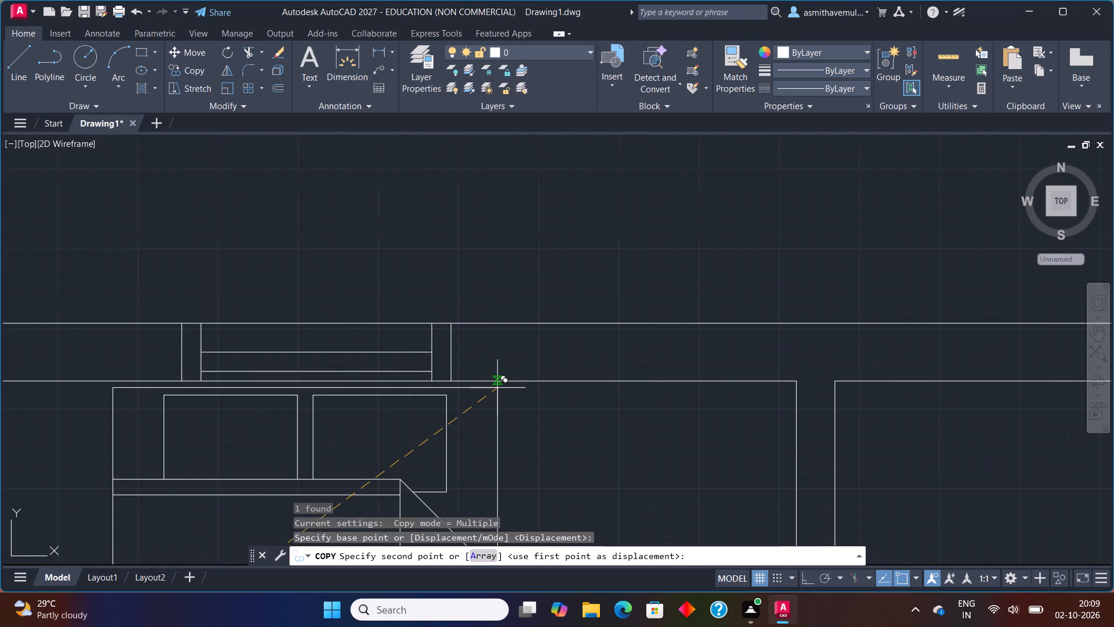
pyautogui.click(498, 383)
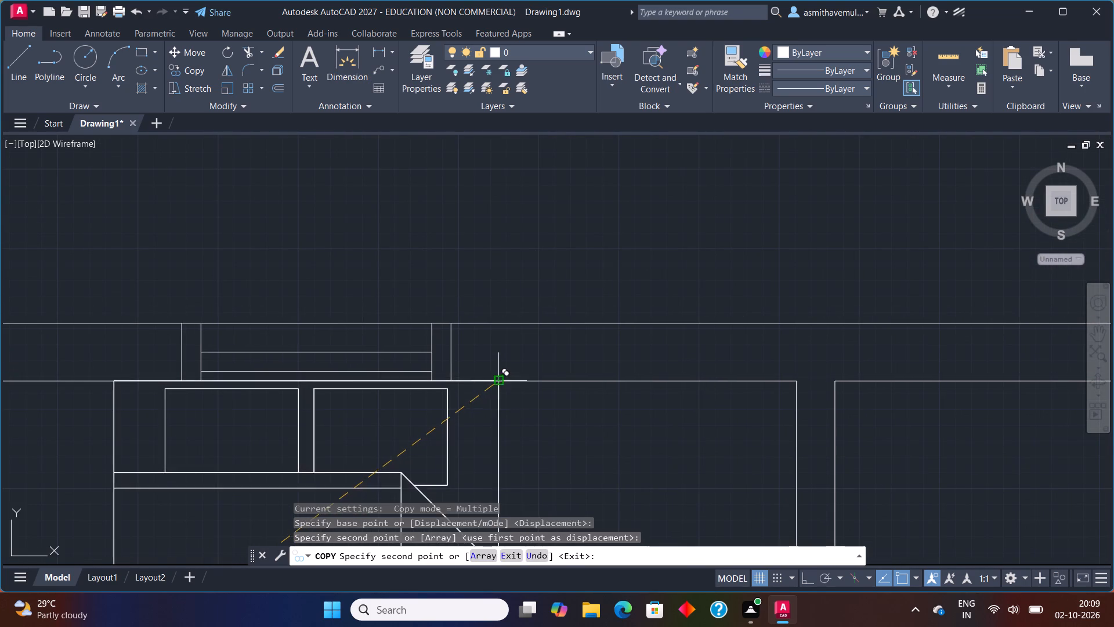
# Place a second copy of the queen bed in the northeast bedroom, with its head against the north wall by the window.
pyautogui.scroll(-3, 931, 376)
pyautogui.moveTo(982, 408); pyautogui.dragTo(649, 367, button='middle')
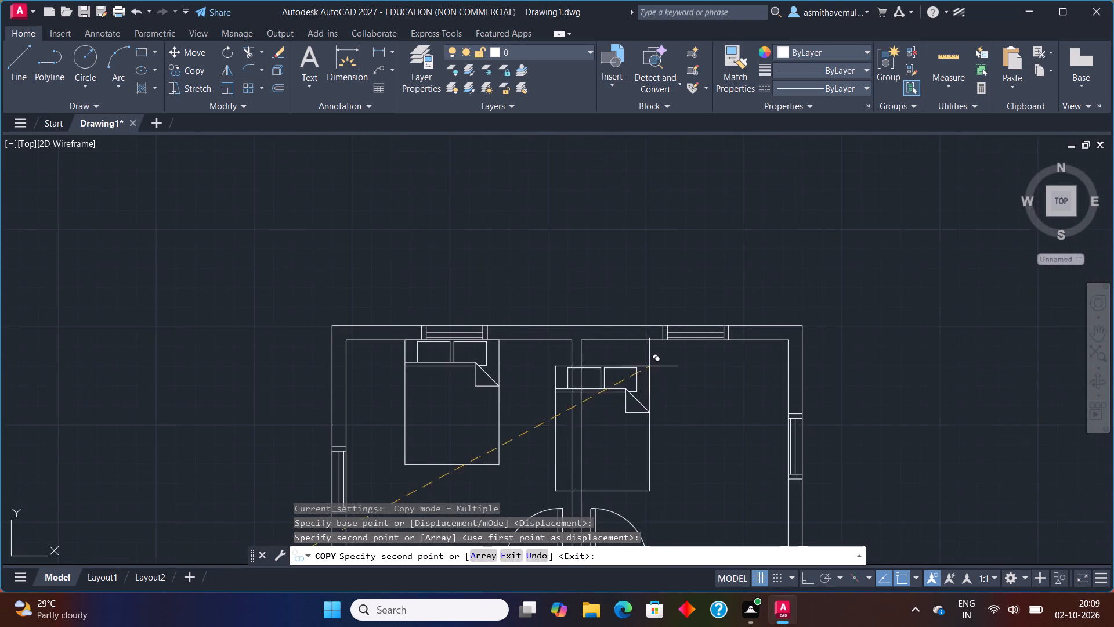
pyautogui.scroll(2, 710, 345)
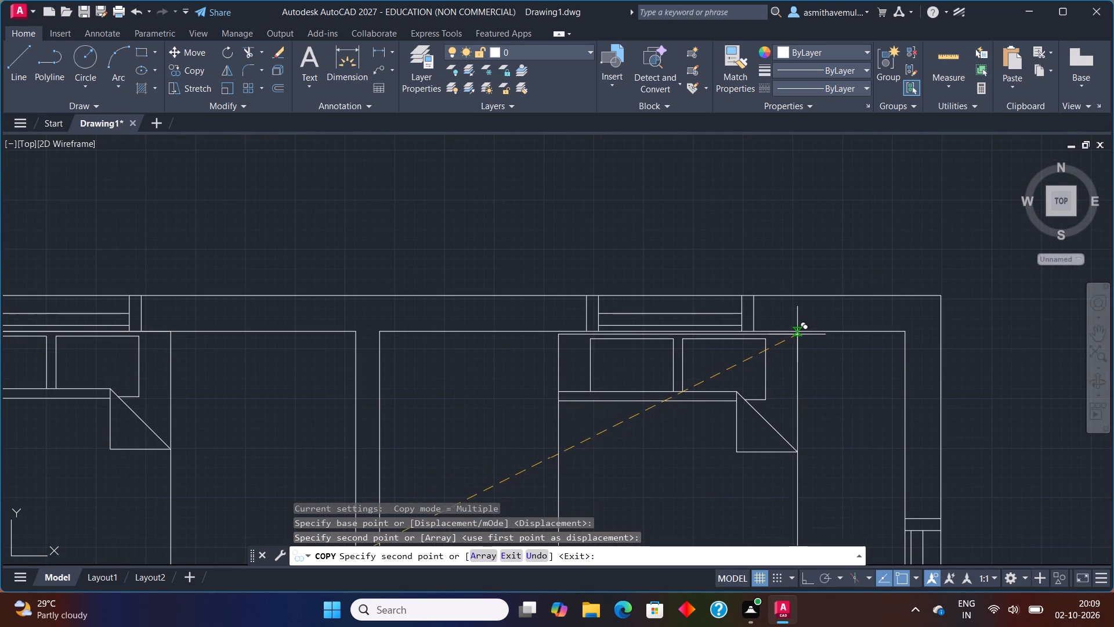
pyautogui.scroll(2, 796, 335)
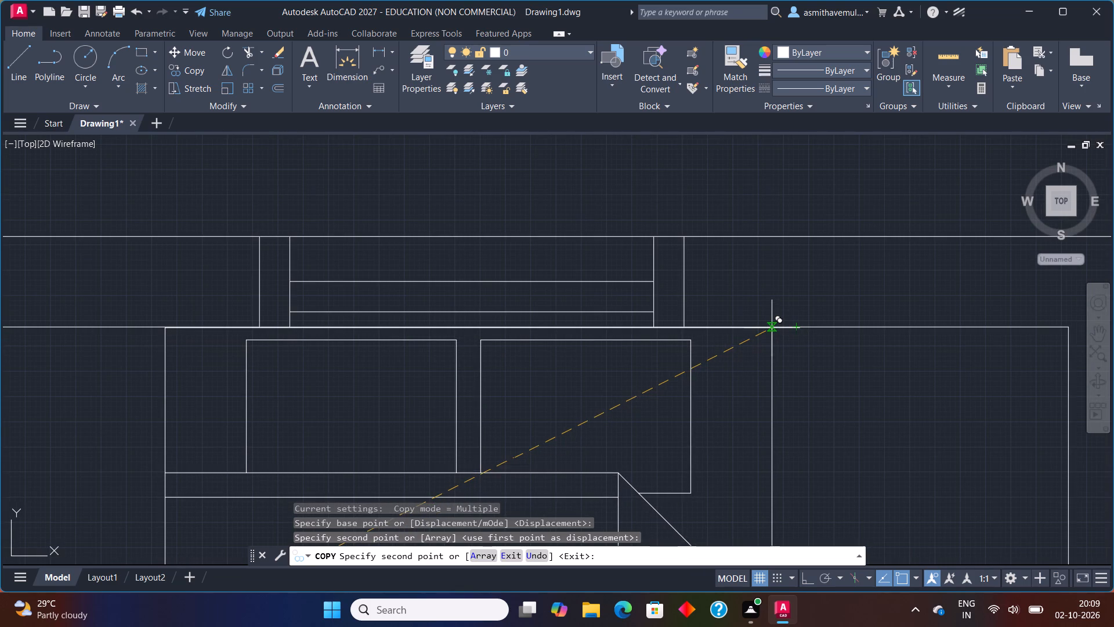
pyautogui.click(772, 329)
pyautogui.scroll(-5, 775, 363)
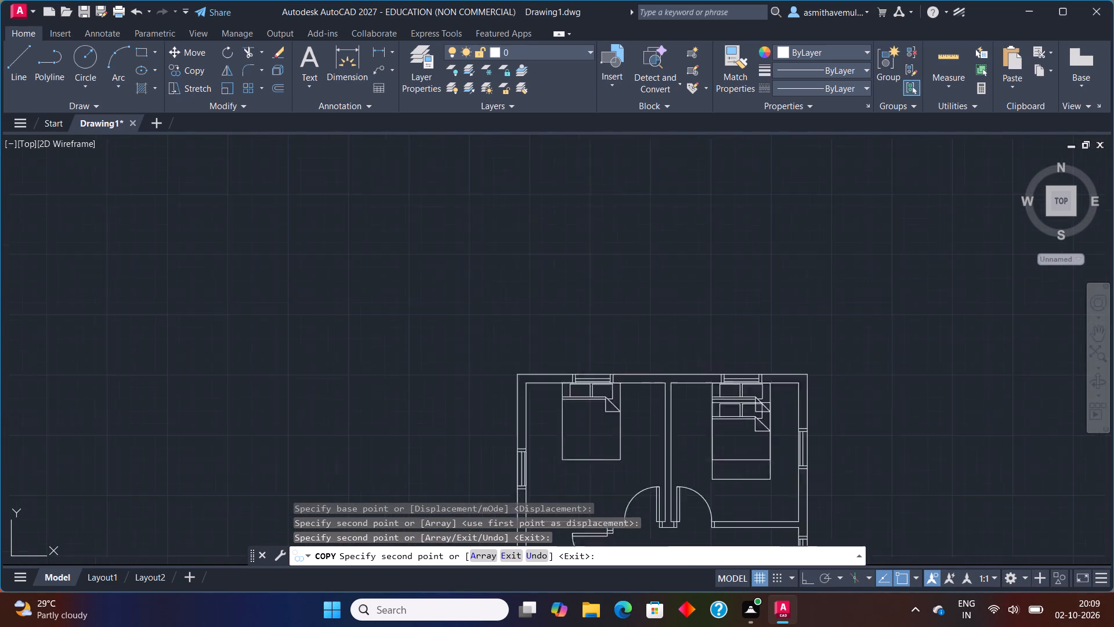
pyautogui.scroll(-1, 770, 403)
pyautogui.scroll(-1, 595, 347)
pyautogui.moveTo(594, 347); pyautogui.dragTo(596, 204, button='middle')
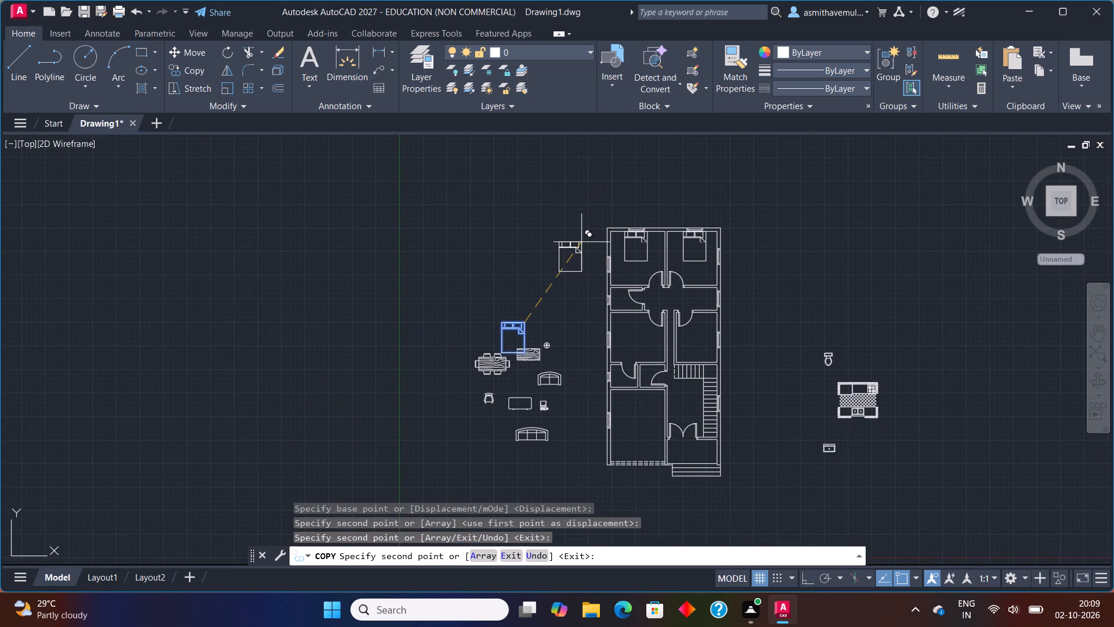
pyautogui.press('Escape')
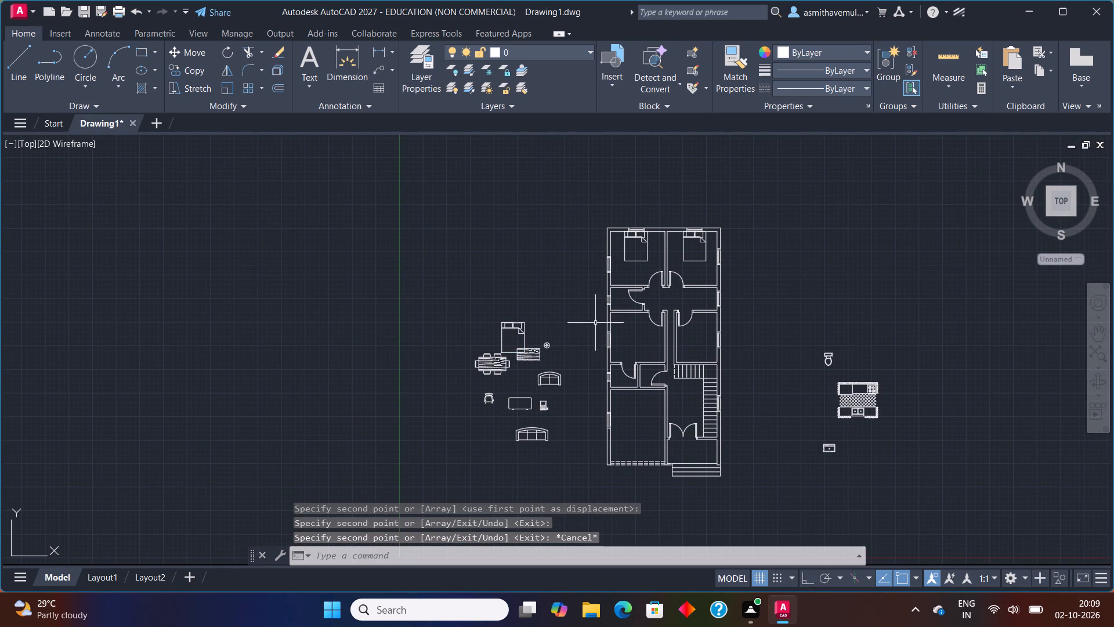
# Copy the table lamp block to both sides of the bed head in each of the two north bedrooms.
pyautogui.moveTo(614, 359); pyautogui.dragTo(490, 334, button='middle')
pyautogui.scroll(1, 536, 329)
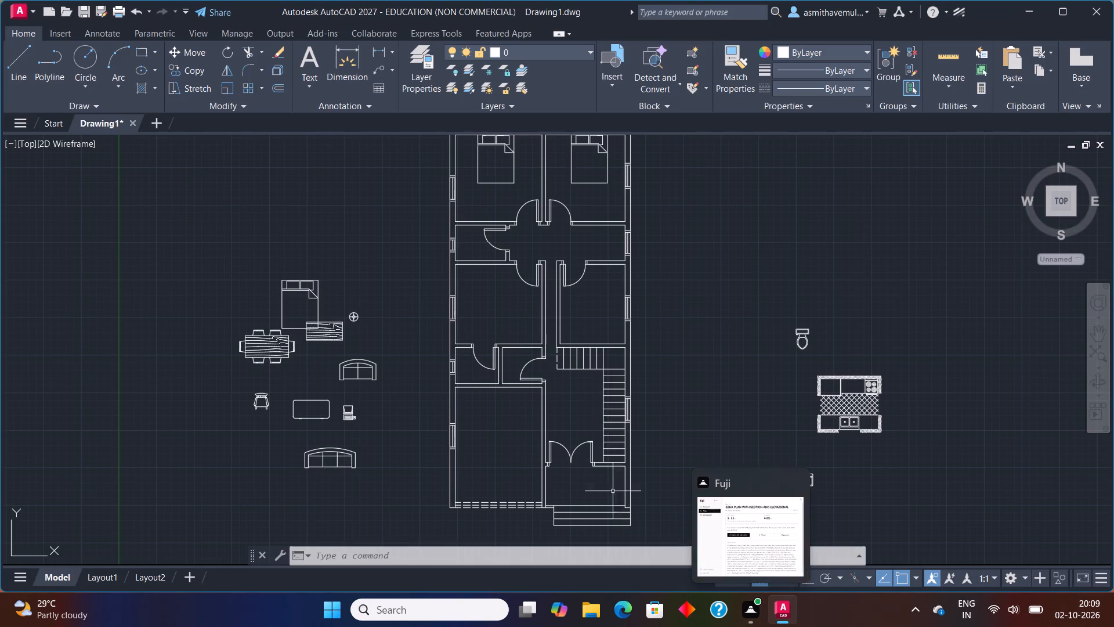
pyautogui.click(357, 312)
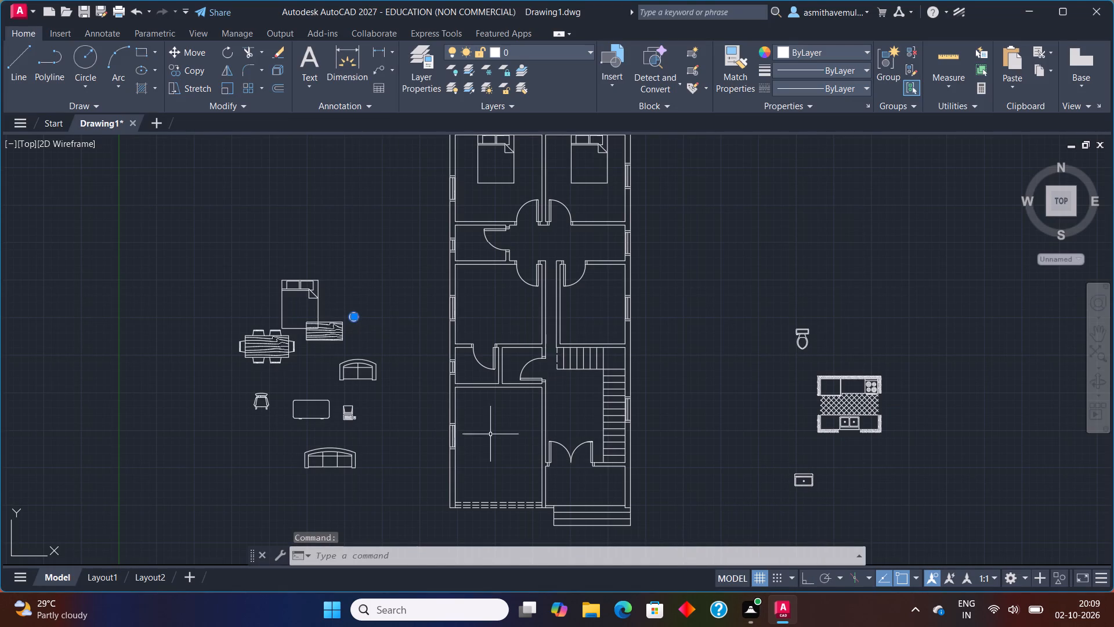
pyautogui.write('COPY')
pyautogui.press('Return')
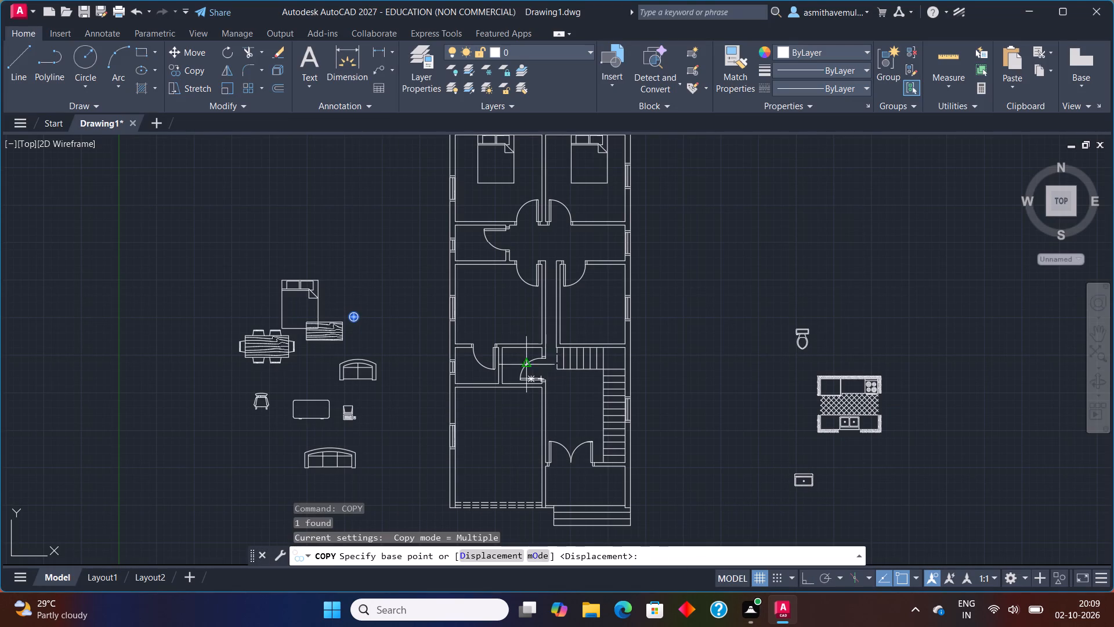
pyautogui.click(359, 319)
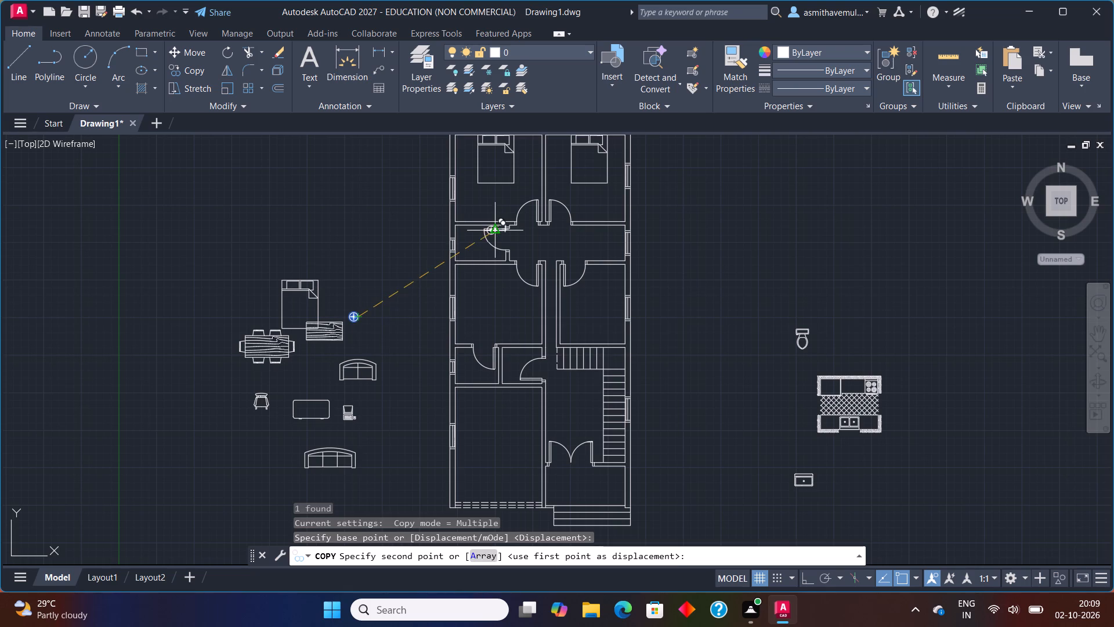
pyautogui.moveTo(501, 226); pyautogui.dragTo(472, 347, button='middle')
pyautogui.scroll(3, 498, 278)
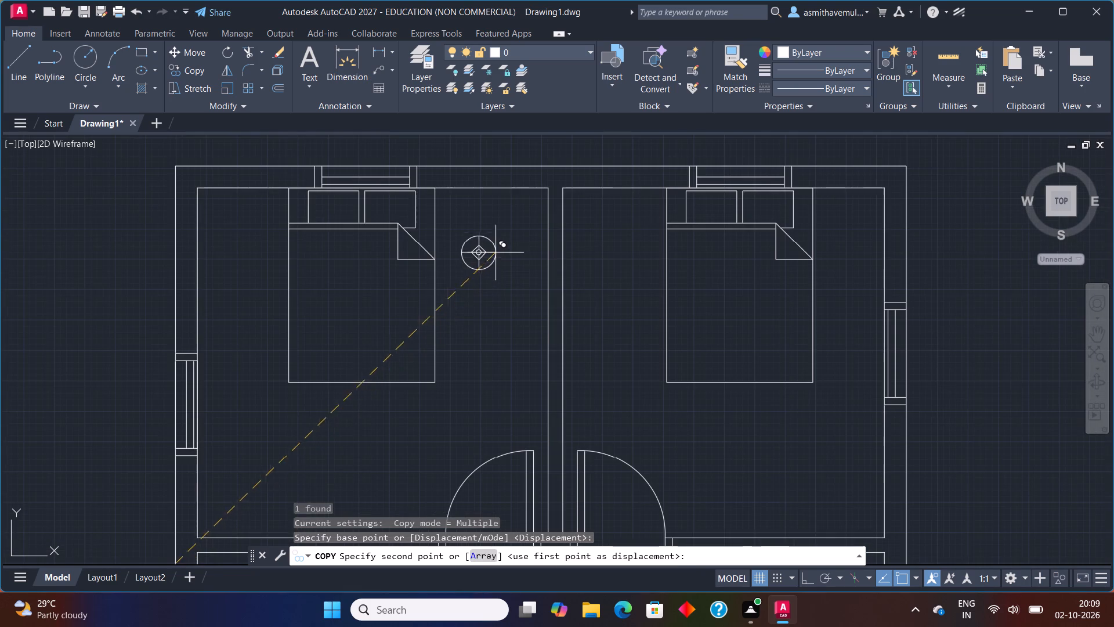
pyautogui.click(487, 216)
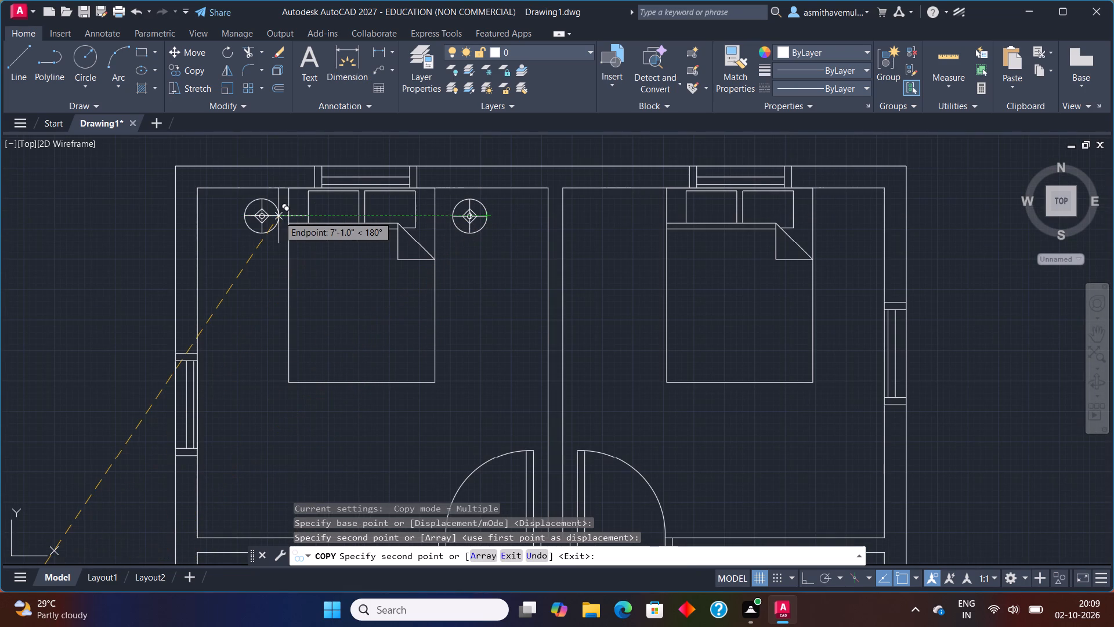
pyautogui.click(278, 216)
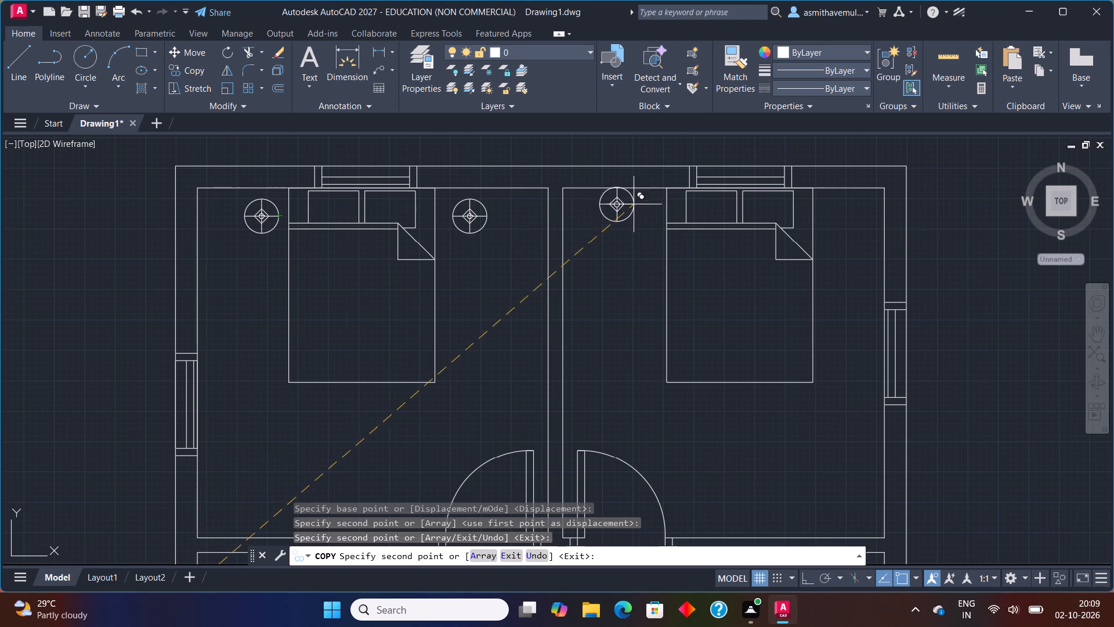
pyautogui.click(648, 211)
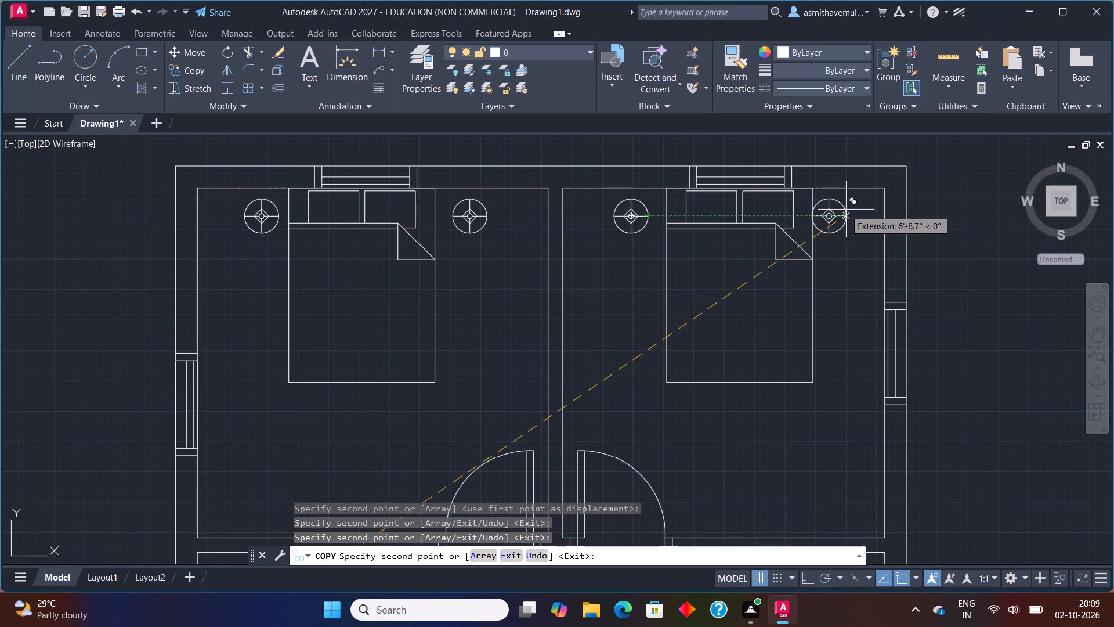
pyautogui.click(867, 211)
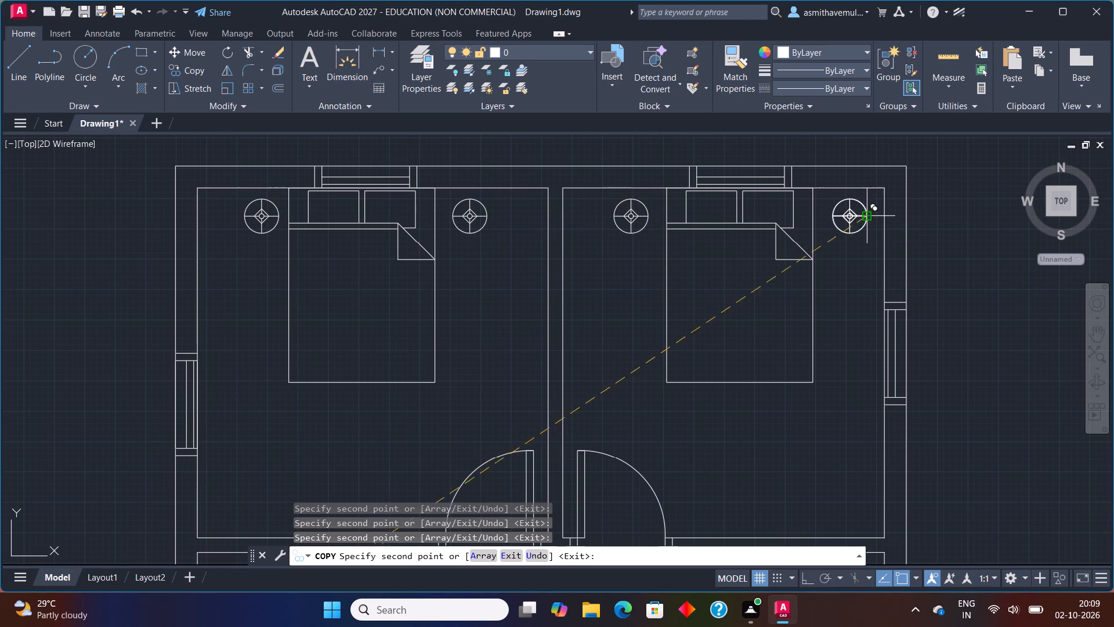
pyautogui.press('Escape')
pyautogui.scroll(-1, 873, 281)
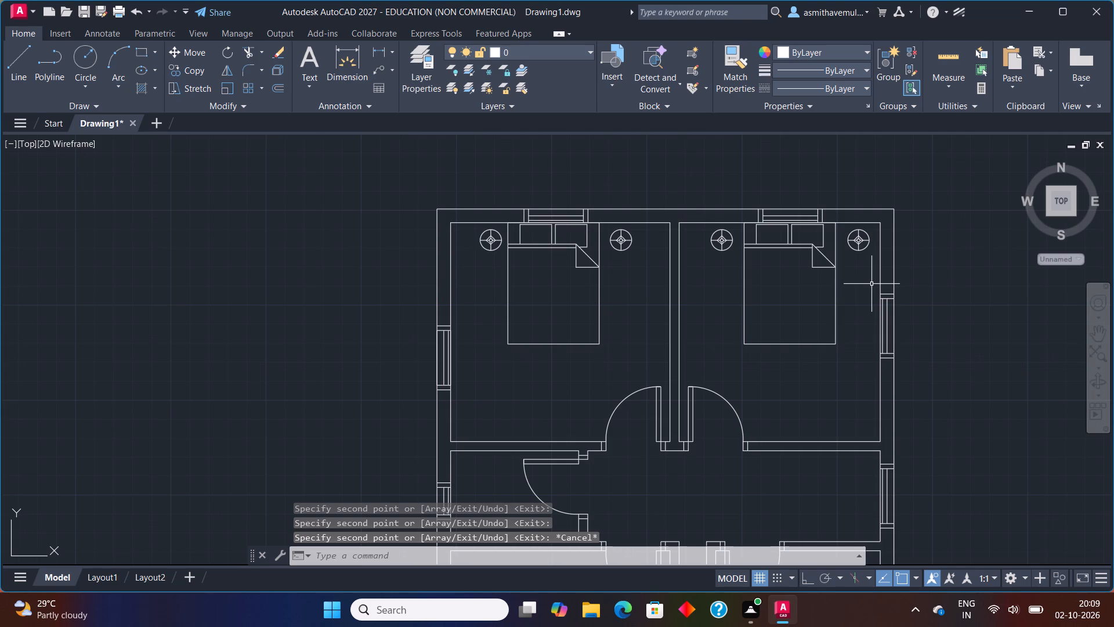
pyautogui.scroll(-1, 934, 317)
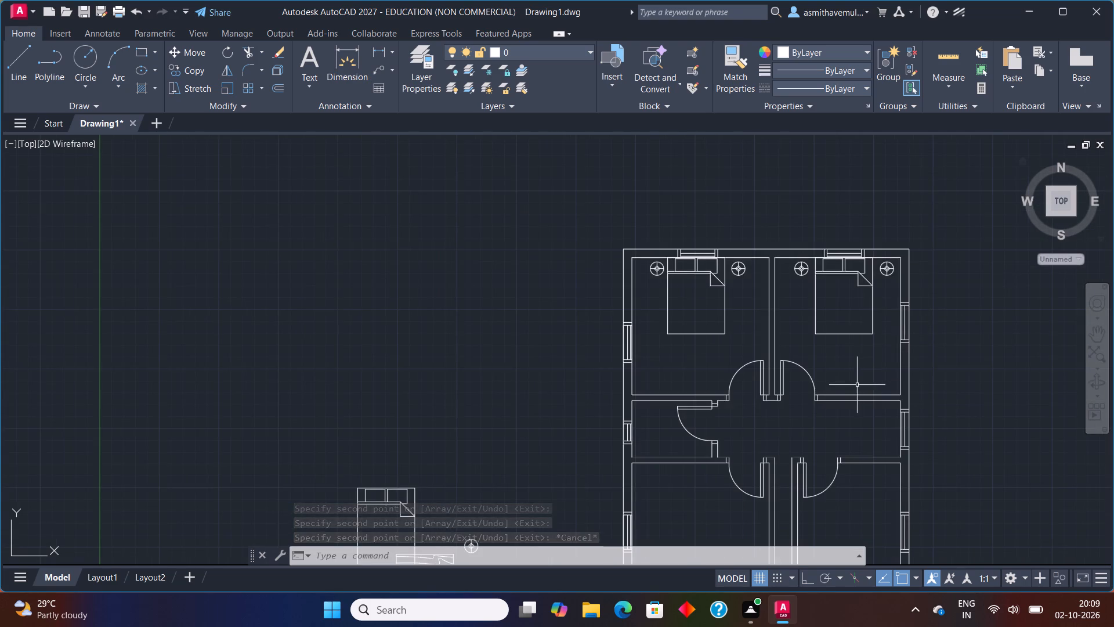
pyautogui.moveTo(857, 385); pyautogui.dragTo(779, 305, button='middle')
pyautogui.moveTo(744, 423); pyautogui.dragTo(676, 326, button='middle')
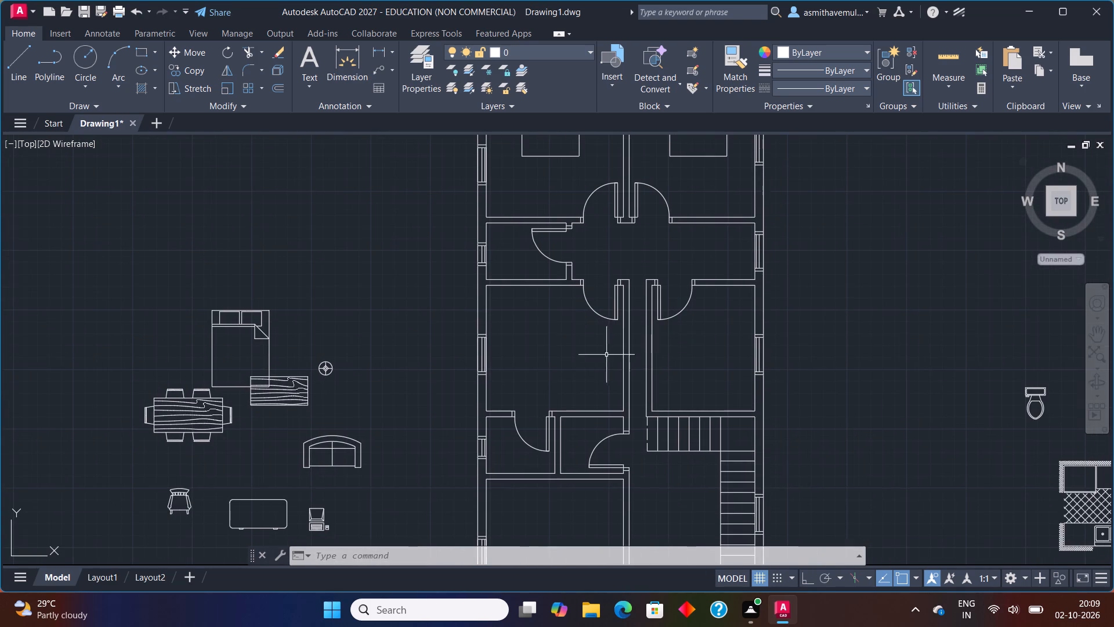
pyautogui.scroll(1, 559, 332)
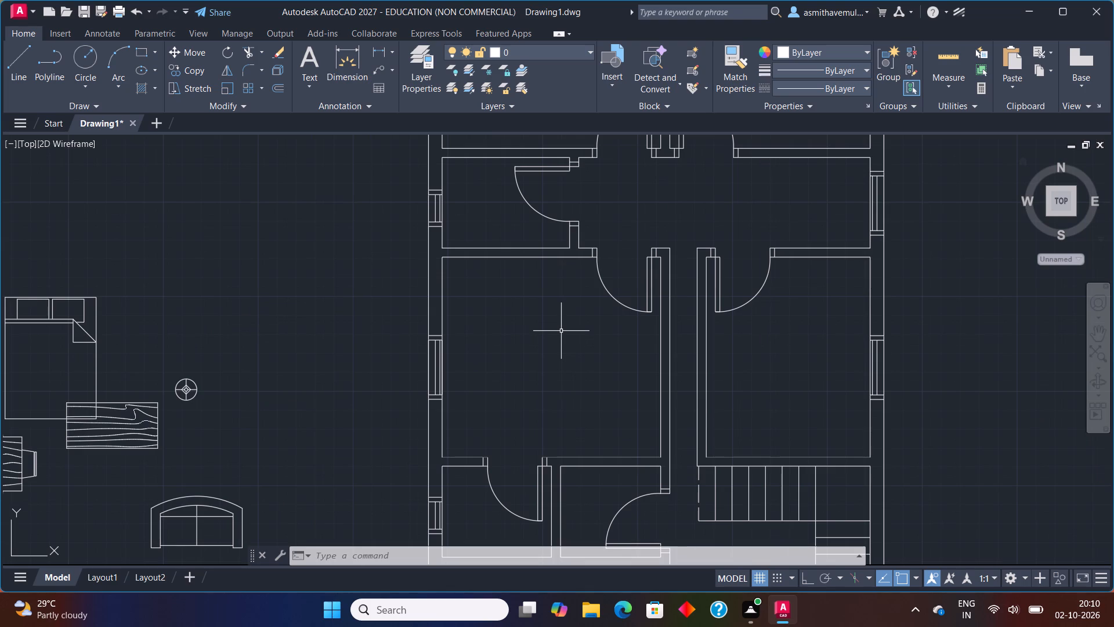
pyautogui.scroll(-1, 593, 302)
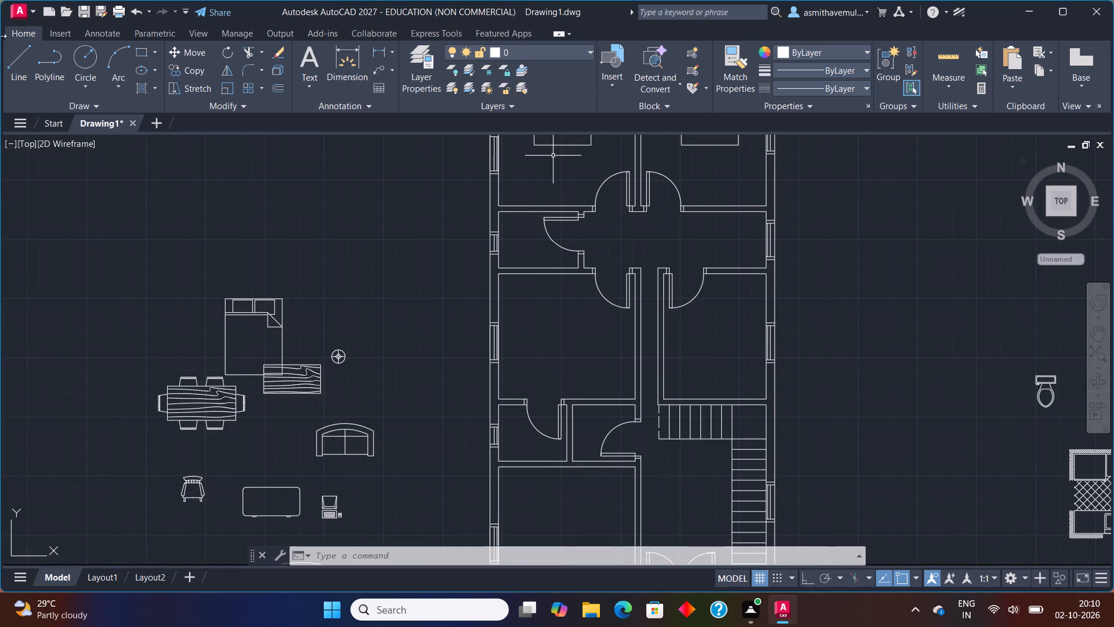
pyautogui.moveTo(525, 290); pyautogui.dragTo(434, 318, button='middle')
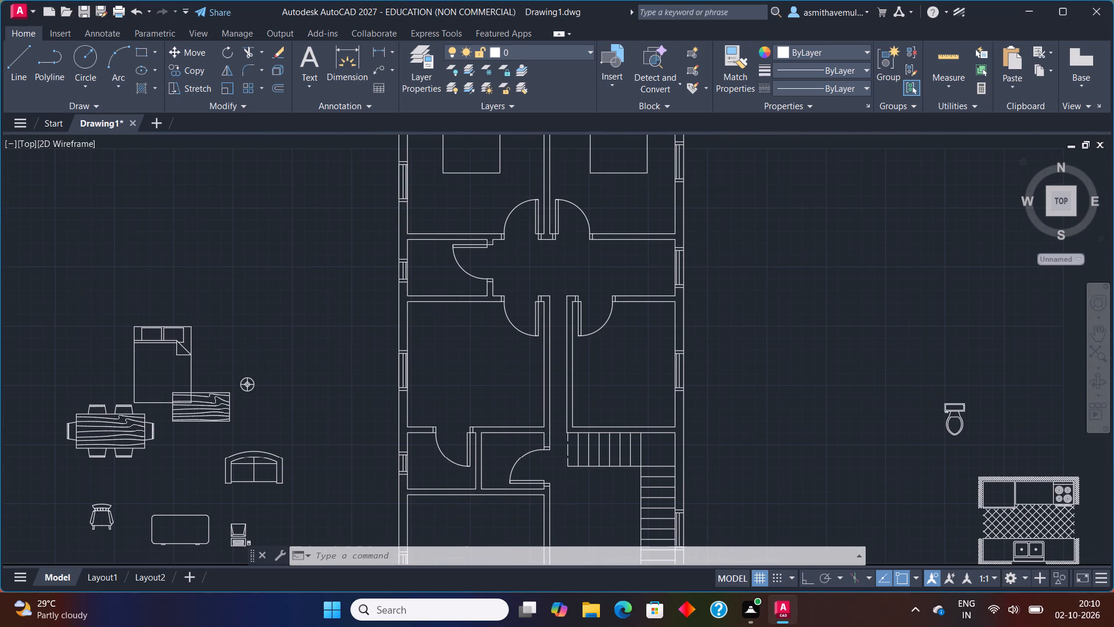
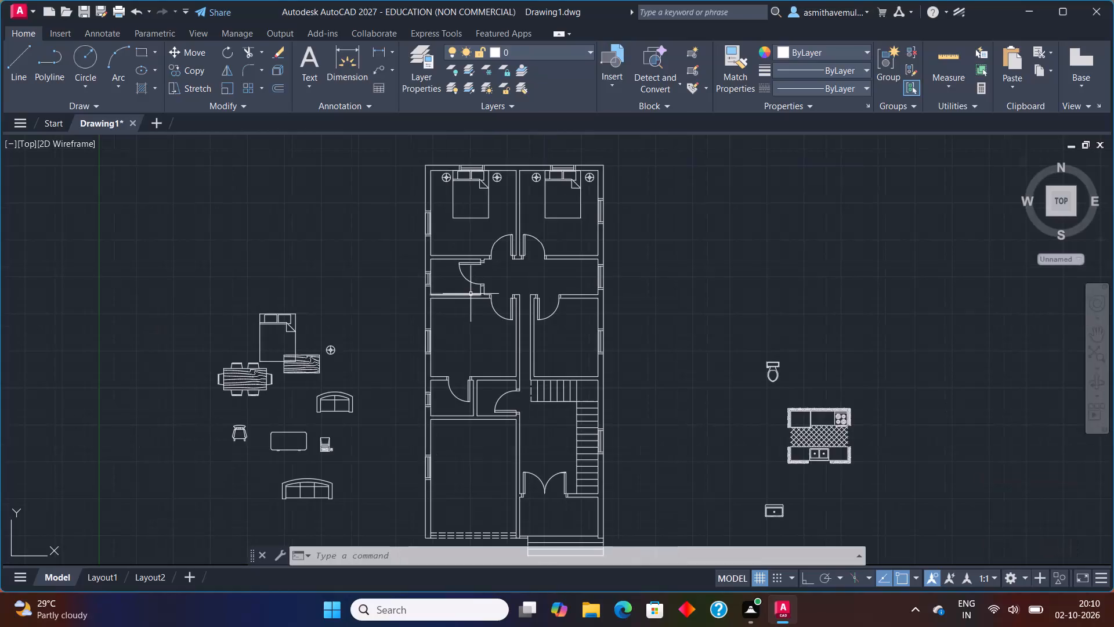
# Move the source queen bed west of the plan to the northeast, clear of the wooden table it overlaps.
pyautogui.scroll(1, 471, 295)
pyautogui.moveTo(468, 349); pyautogui.dragTo(398, 363, button='middle')
pyautogui.scroll(-1, 407, 390)
pyautogui.moveTo(425, 457); pyautogui.dragTo(423, 451, button='middle')
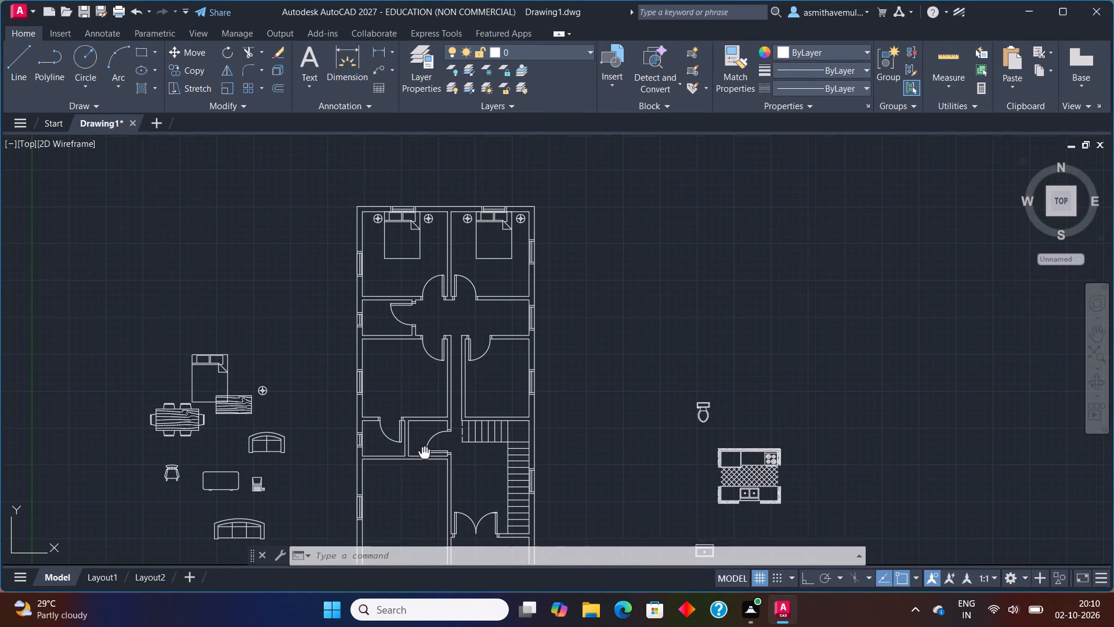
pyautogui.moveTo(423, 451); pyautogui.dragTo(392, 397, button='middle')
pyautogui.scroll(1, 359, 348)
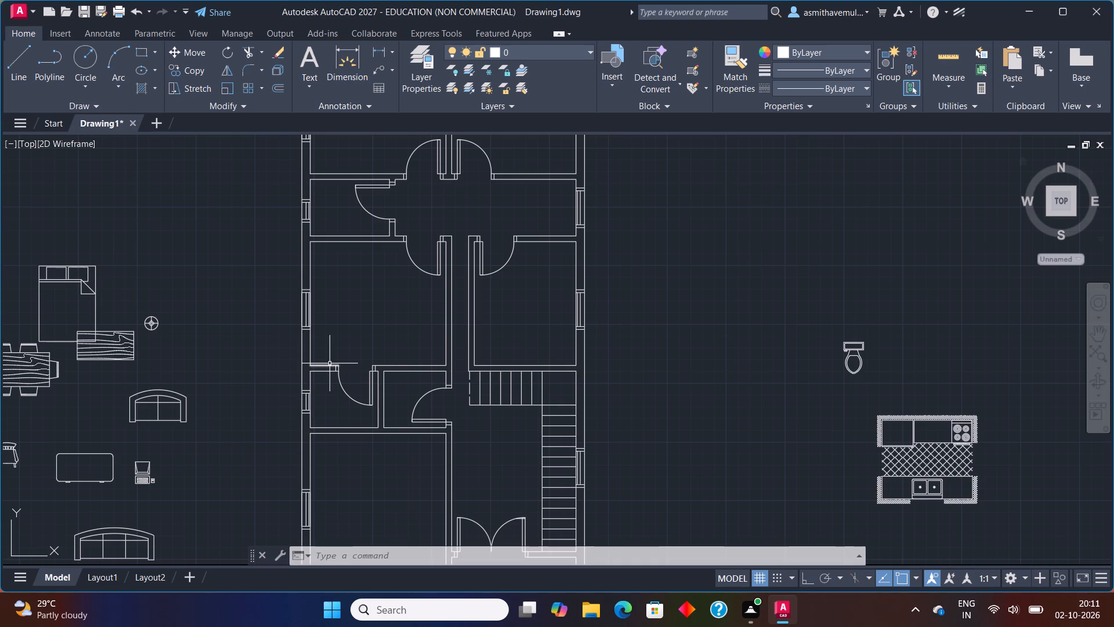
pyautogui.moveTo(332, 362); pyautogui.dragTo(390, 322, button='middle')
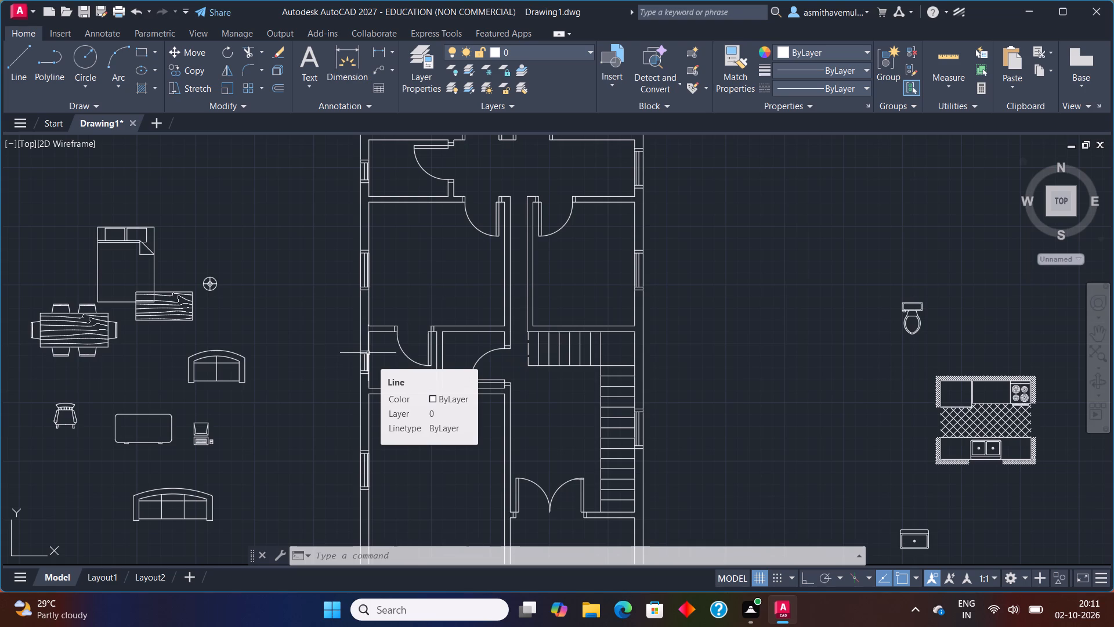
pyautogui.click(153, 264)
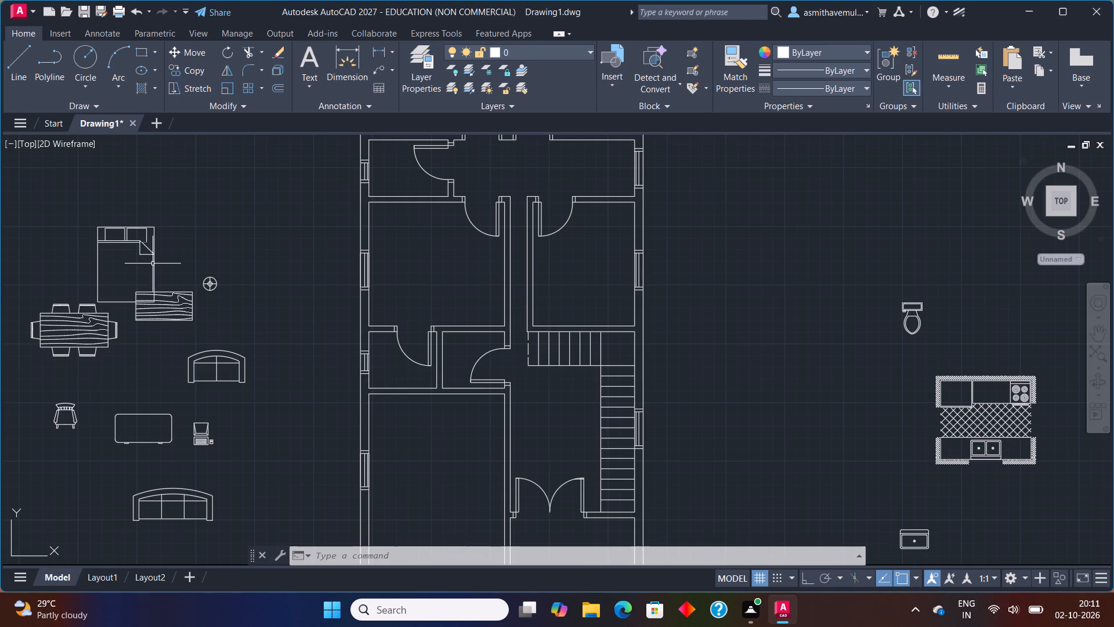
pyautogui.press('m')
pyautogui.press('Return')
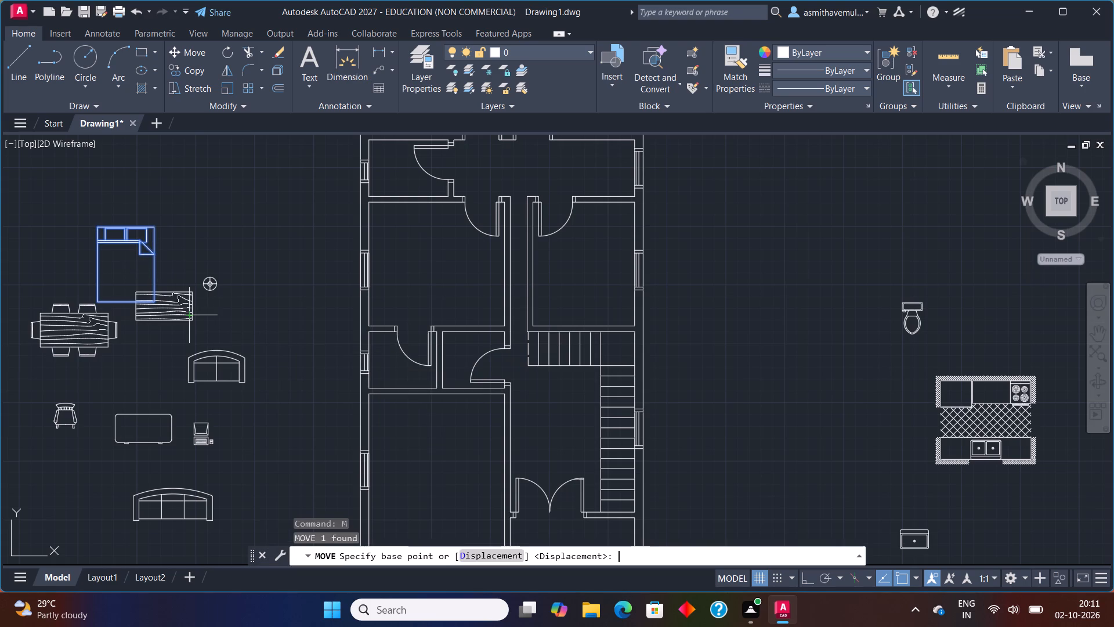
pyautogui.click(154, 229)
pyautogui.click(230, 164)
# Rotate the queen bed 90° counterclockwise about its northwest corner, with its head facing west.
pyautogui.moveTo(250, 190); pyautogui.dragTo(256, 246, button='middle')
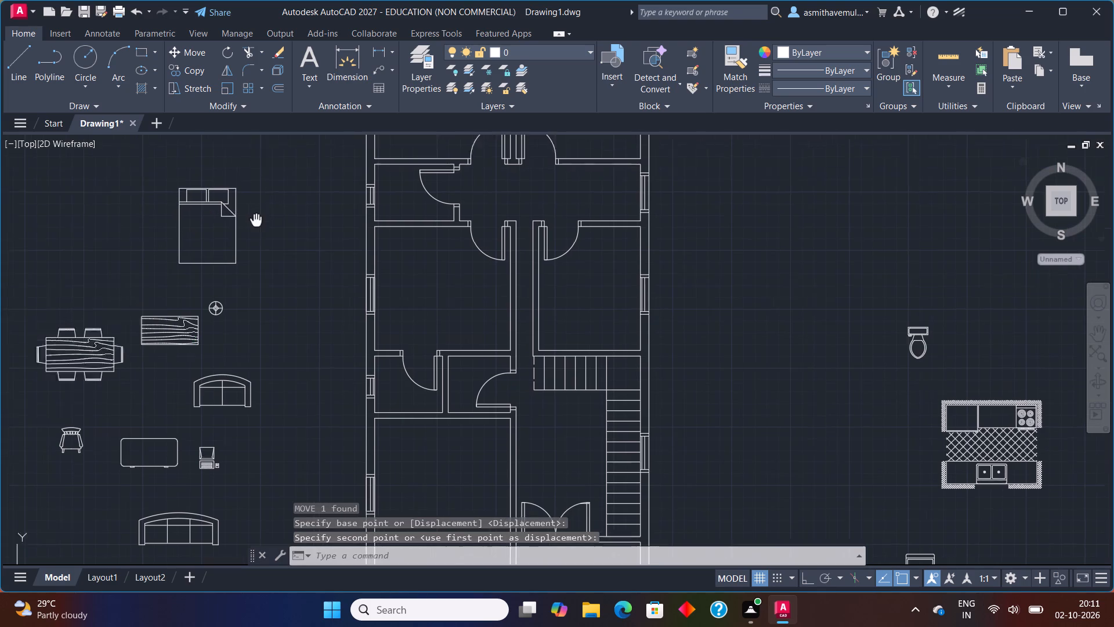
pyautogui.moveTo(256, 246); pyautogui.dragTo(256, 255, button='middle')
pyautogui.moveTo(251, 245); pyautogui.dragTo(164, 334)
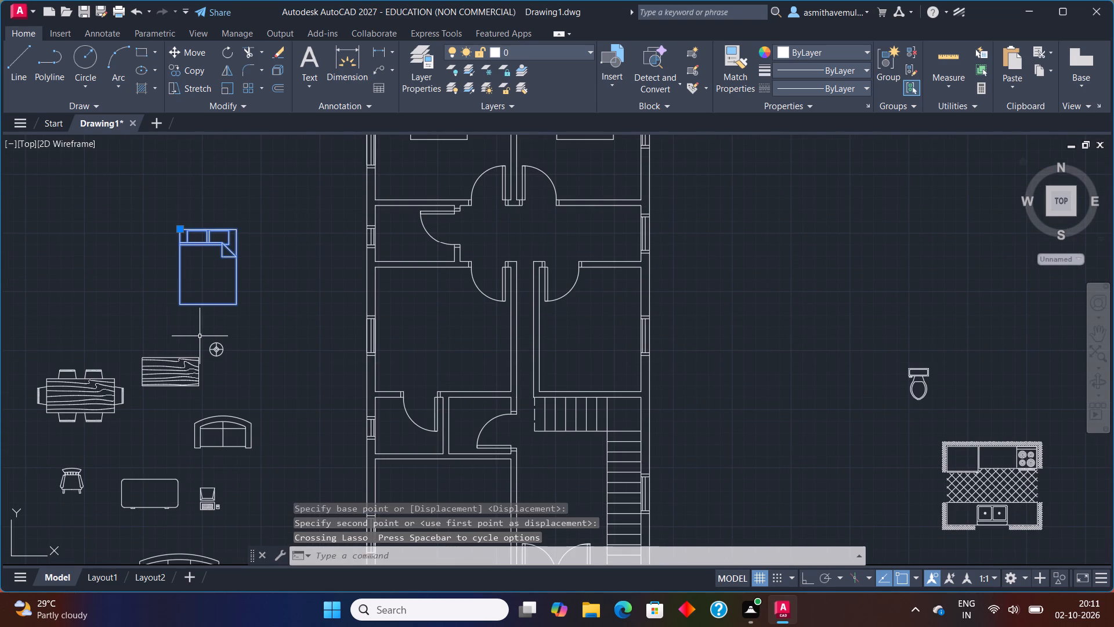
pyautogui.write('RO')
pyautogui.press('Return')
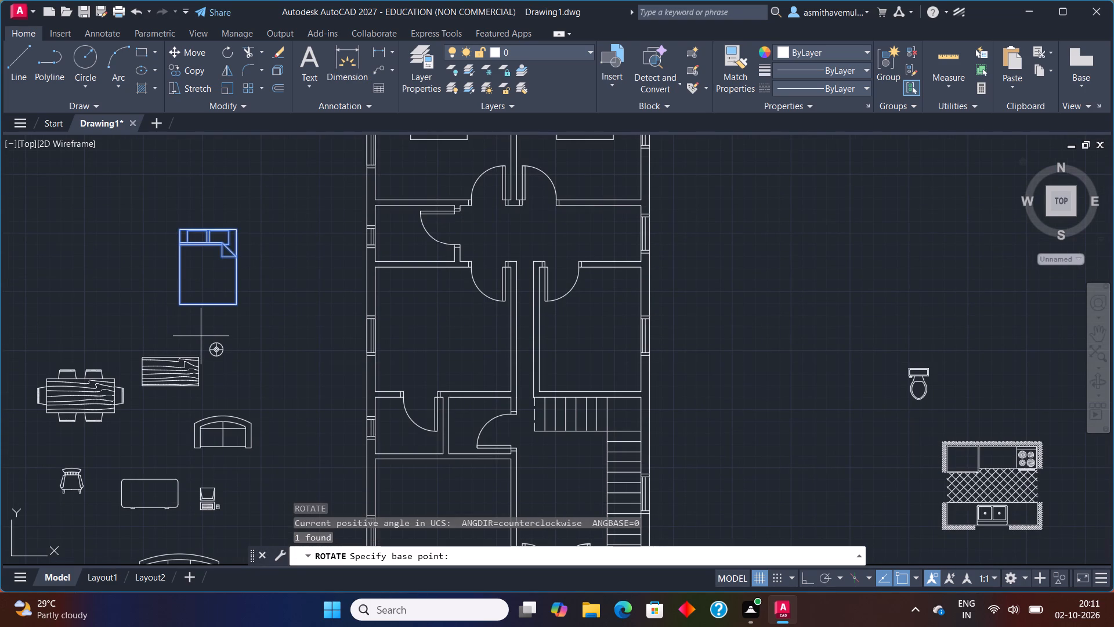
pyautogui.click(178, 234)
pyautogui.press('F8')
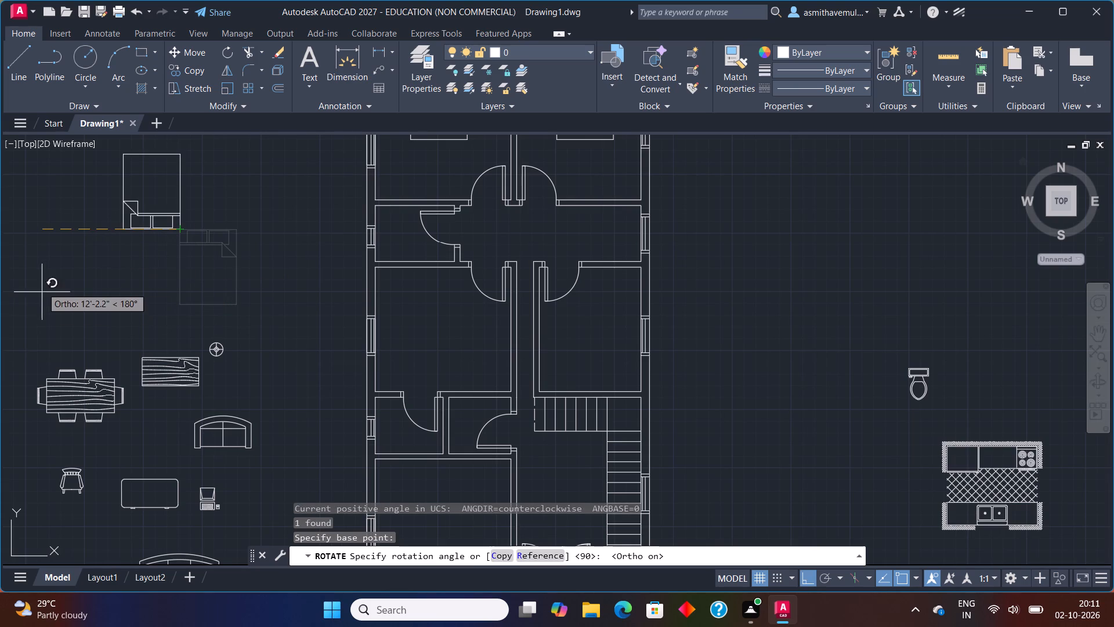
pyautogui.click(150, 158)
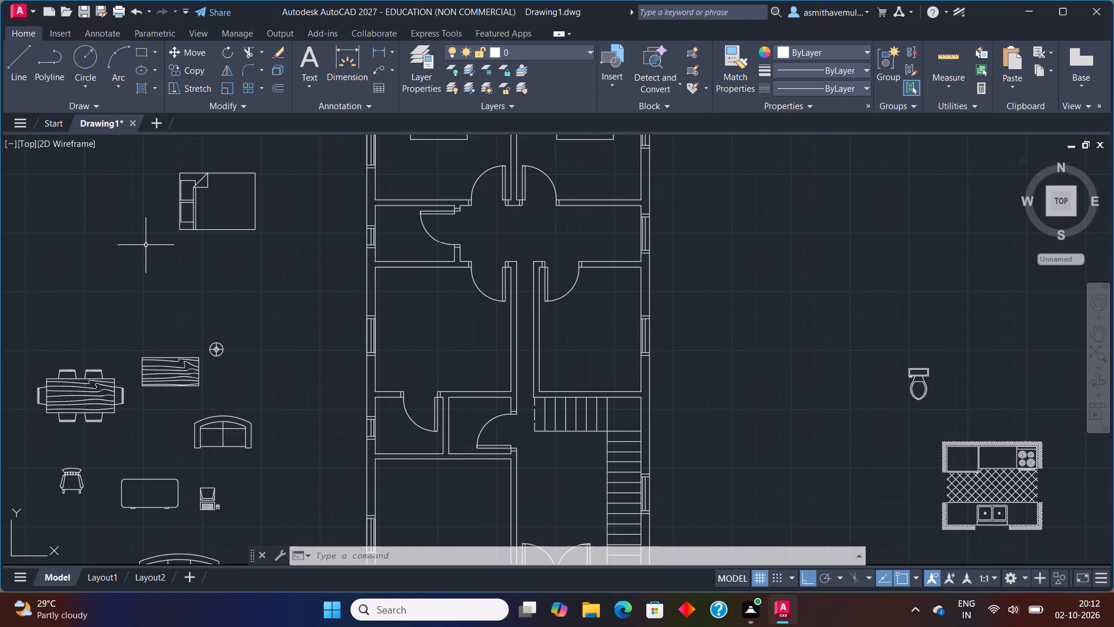
# Move the rotated queen bed into the middle west bedroom, with its head against the west wall at the window.
pyautogui.moveTo(271, 298); pyautogui.dragTo(276, 310, button='middle')
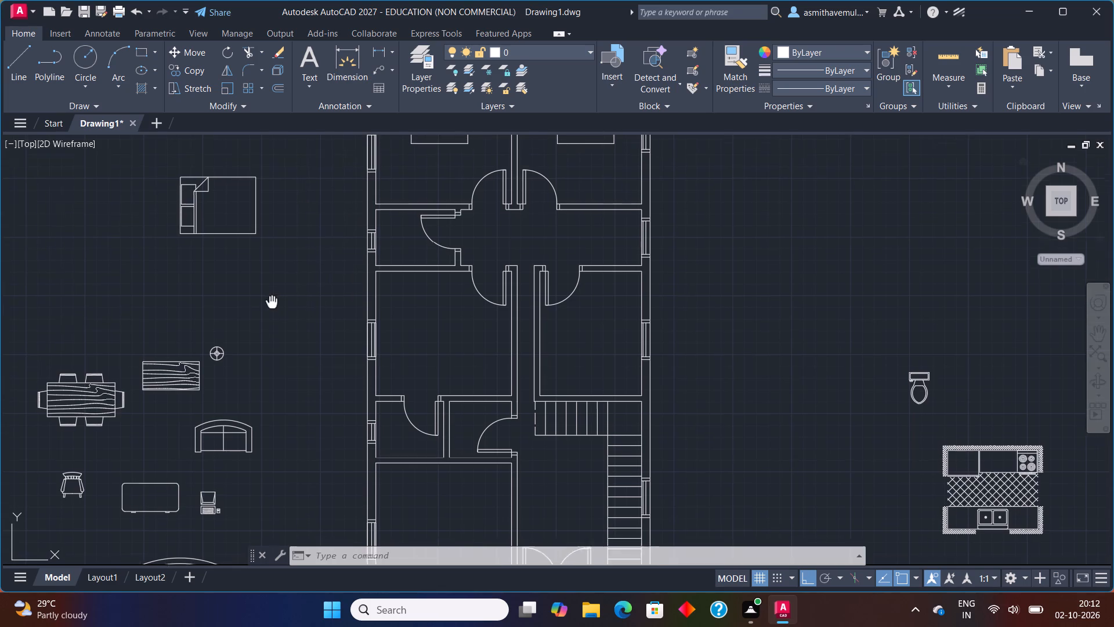
pyautogui.moveTo(276, 310); pyautogui.dragTo(280, 316, button='middle')
pyautogui.moveTo(274, 171); pyautogui.dragTo(213, 318)
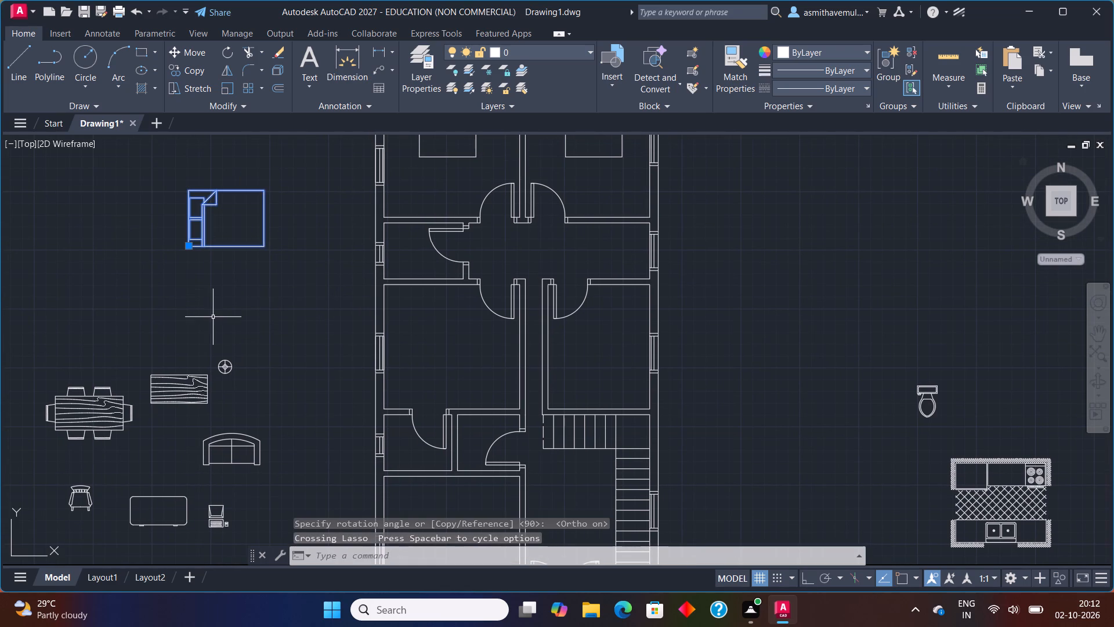
pyautogui.press('m')
pyautogui.press('Return')
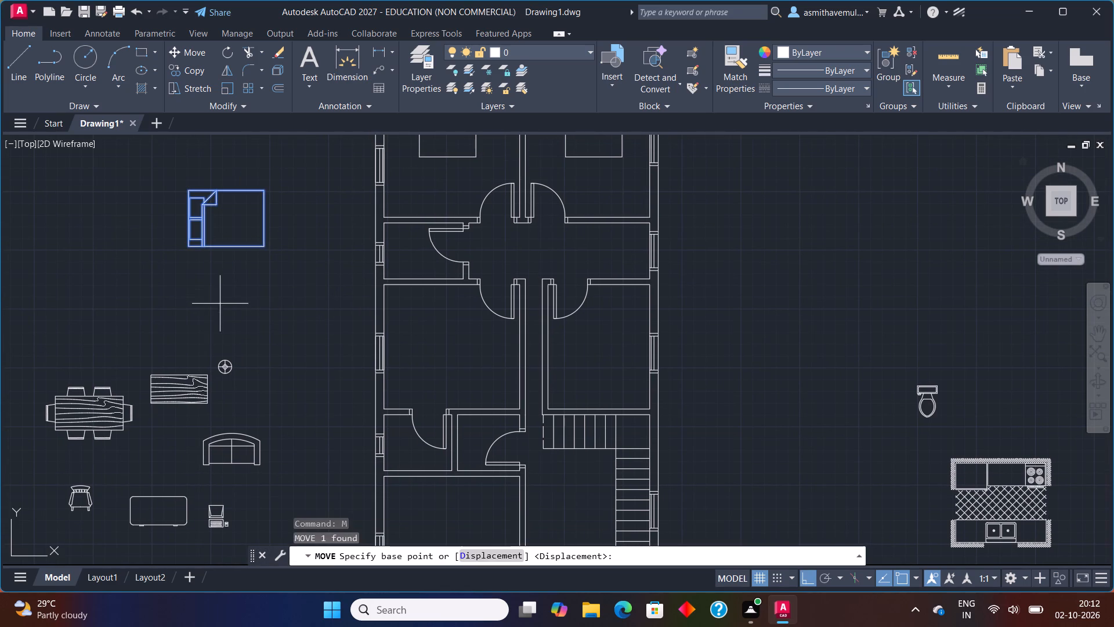
pyautogui.click(189, 188)
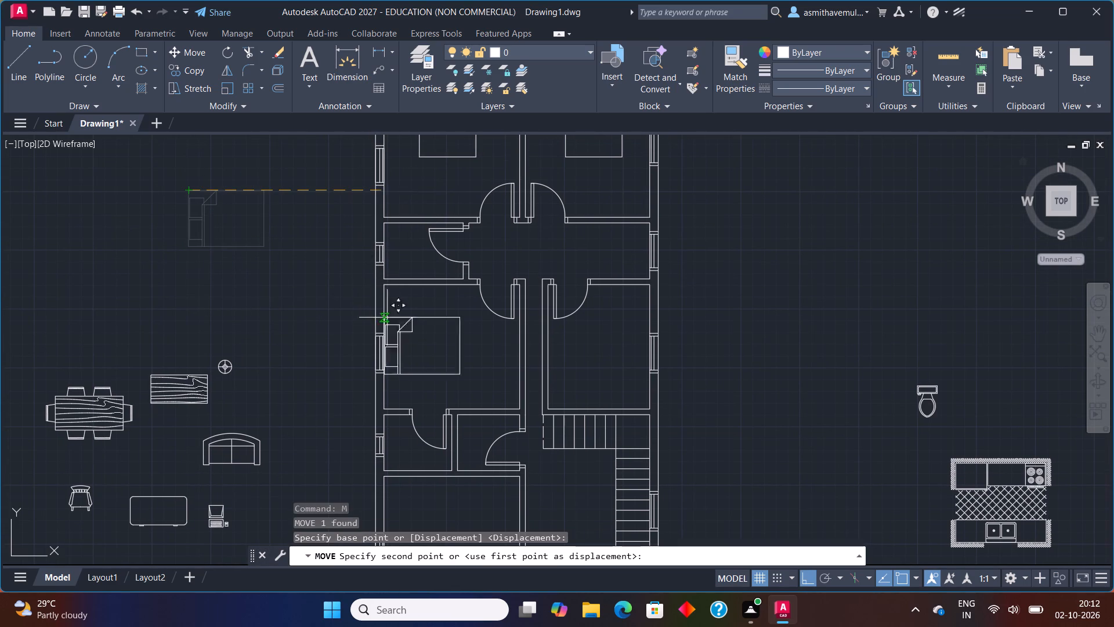
pyautogui.press('F8')
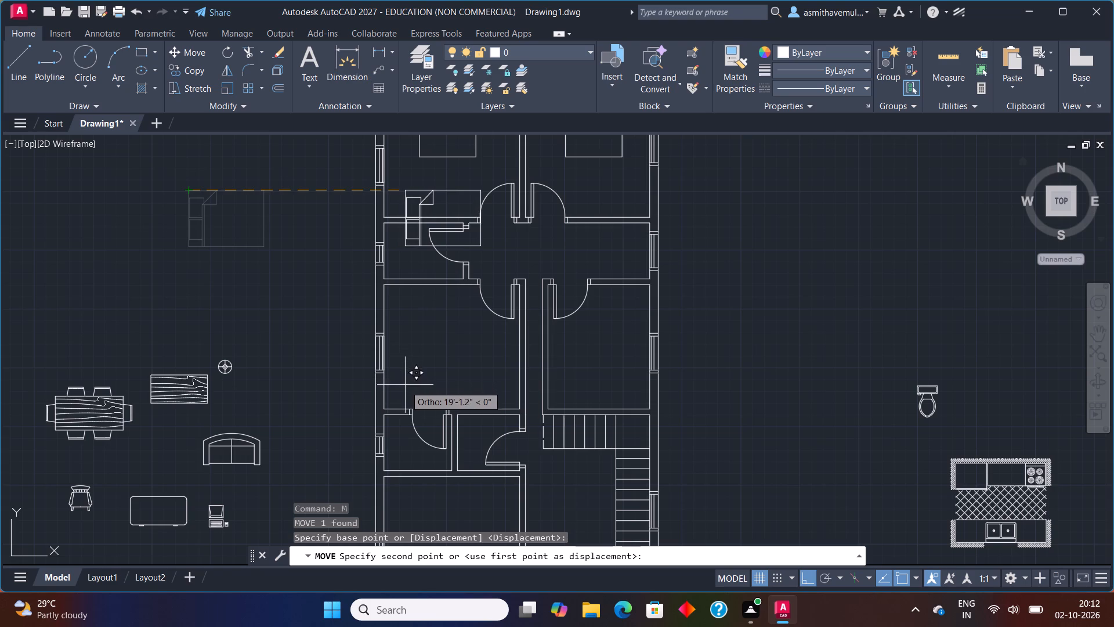
pyautogui.scroll(2, 395, 312)
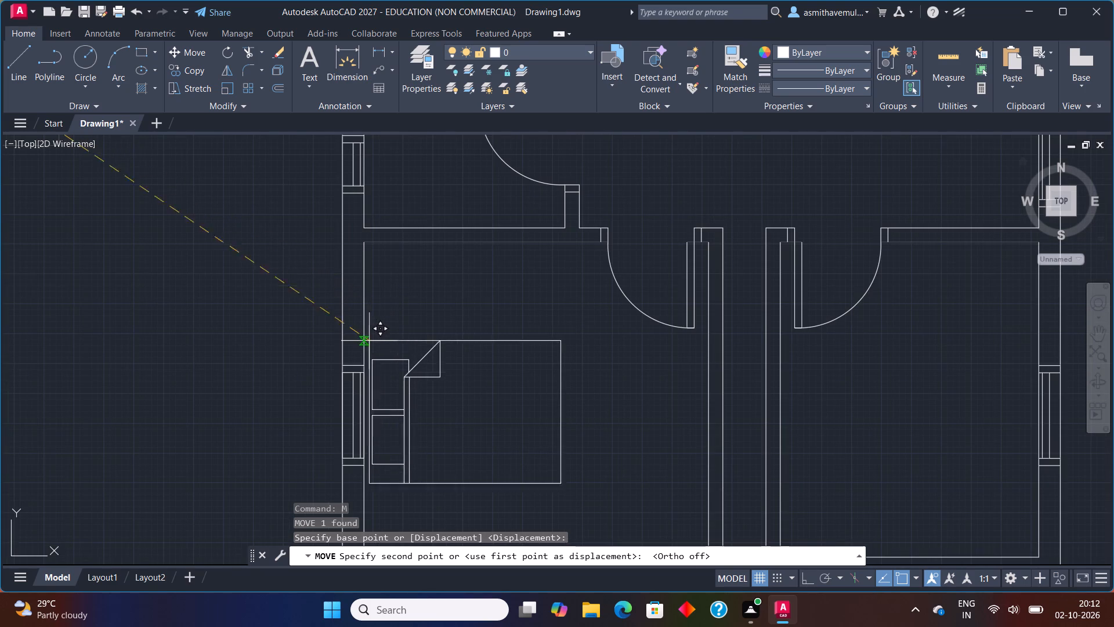
pyautogui.scroll(1, 365, 350)
pyautogui.moveTo(365, 347); pyautogui.dragTo(383, 220, button='middle')
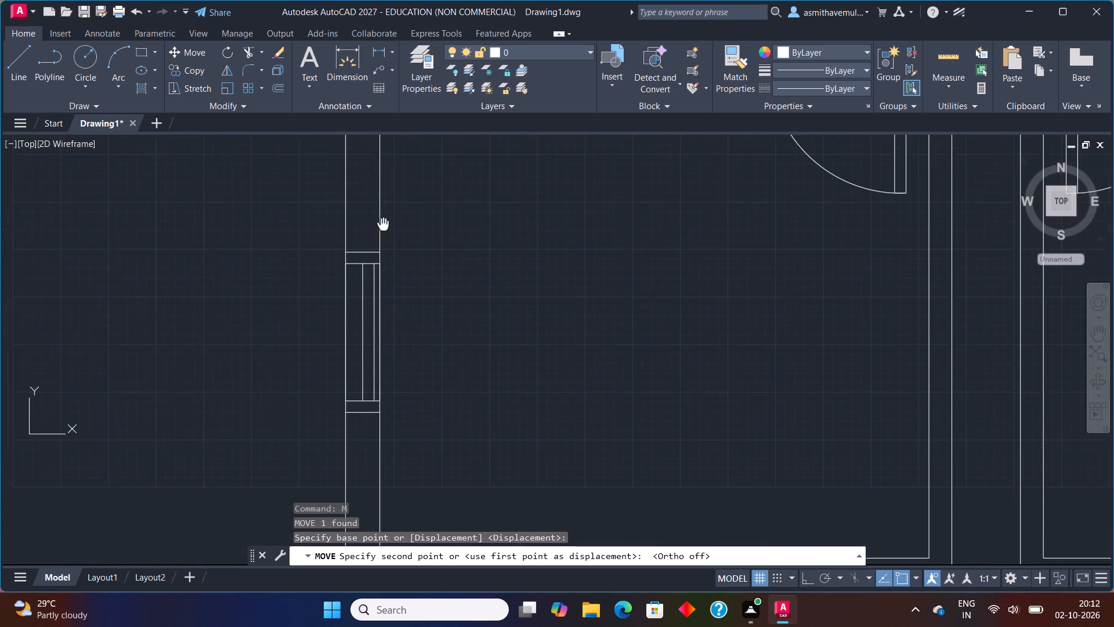
pyautogui.moveTo(383, 220); pyautogui.dragTo(383, 216, button='middle')
pyautogui.scroll(1, 383, 218)
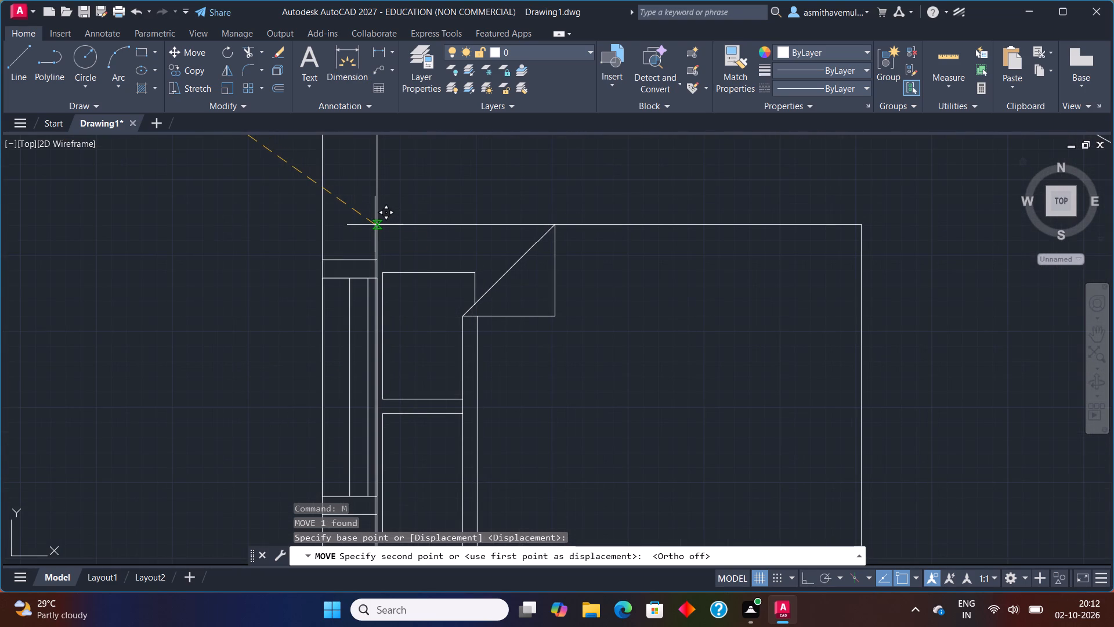
pyautogui.scroll(2, 375, 225)
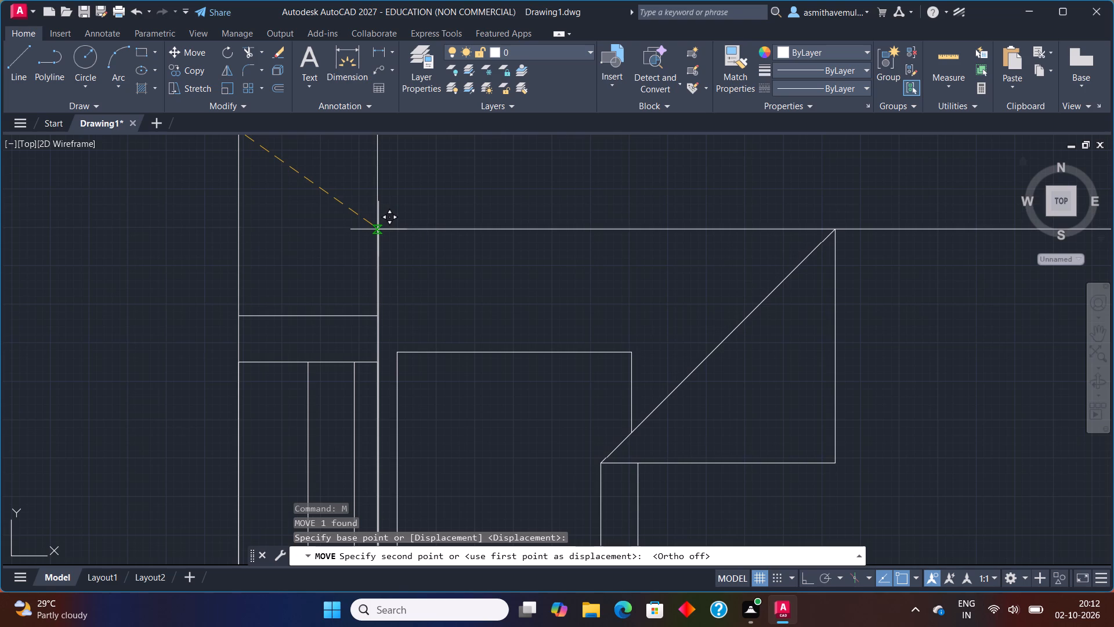
pyautogui.click(377, 230)
pyautogui.scroll(-1, 404, 229)
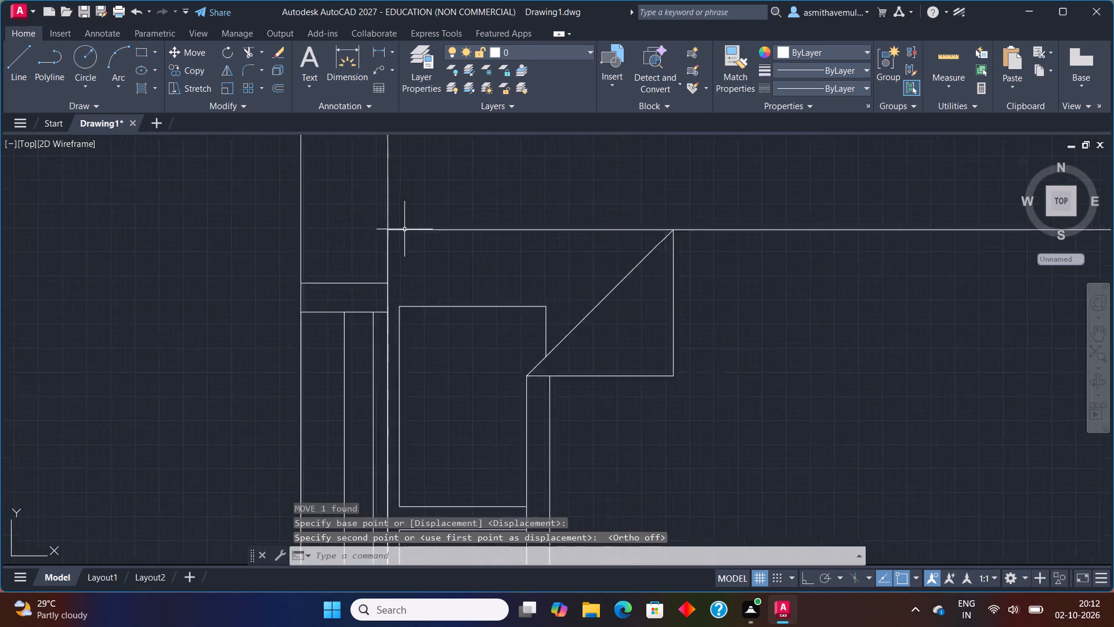
pyautogui.scroll(-3, 406, 232)
pyautogui.moveTo(475, 345); pyautogui.dragTo(469, 291, button='middle')
pyautogui.scroll(-2, 468, 279)
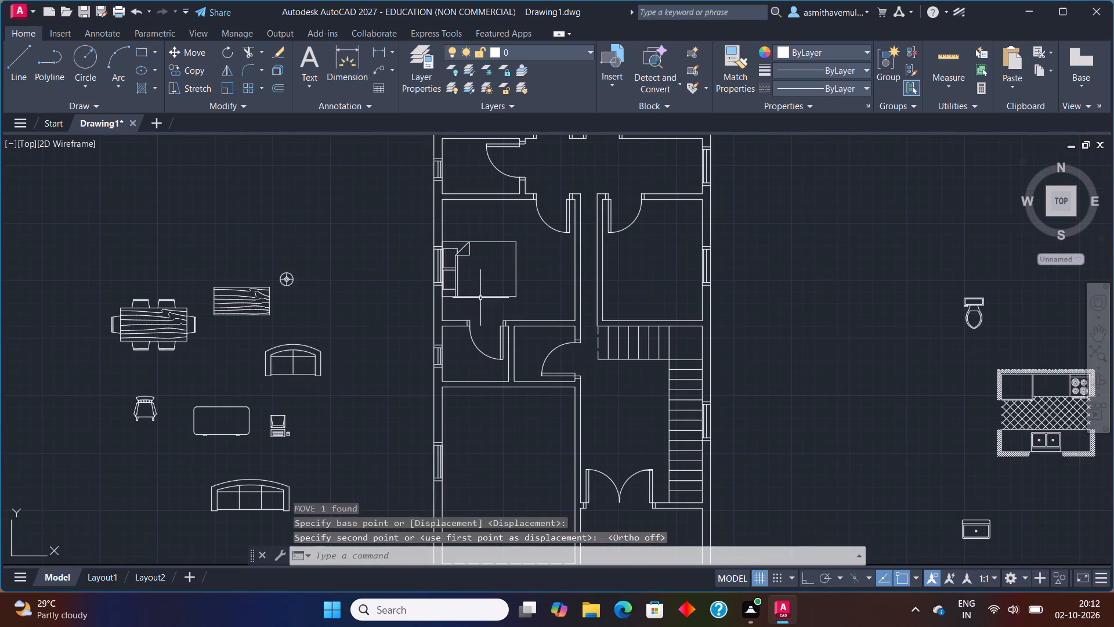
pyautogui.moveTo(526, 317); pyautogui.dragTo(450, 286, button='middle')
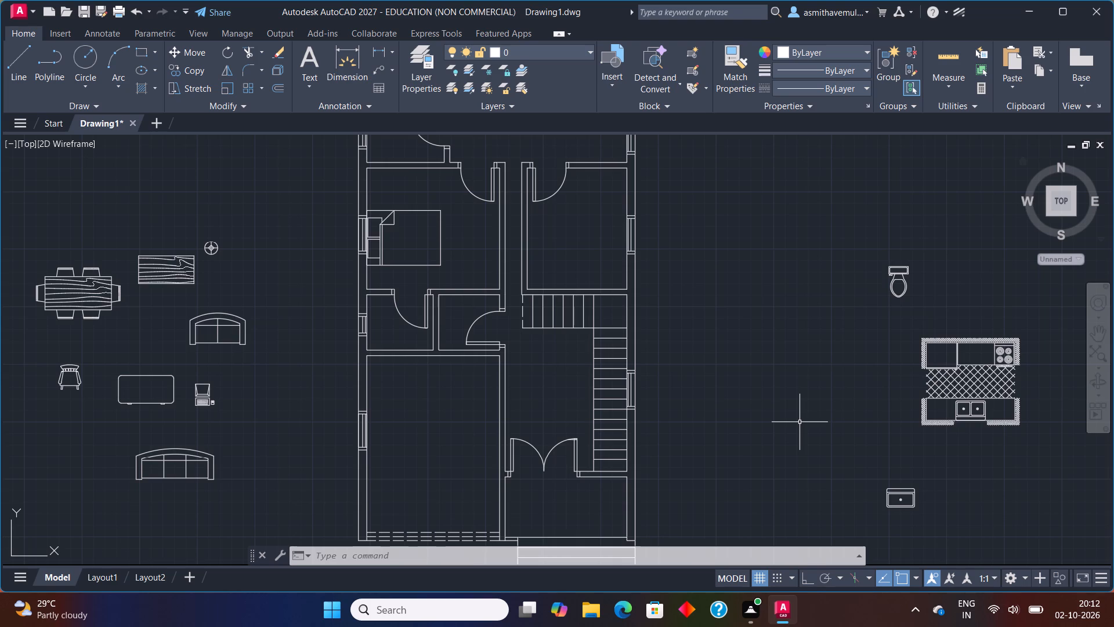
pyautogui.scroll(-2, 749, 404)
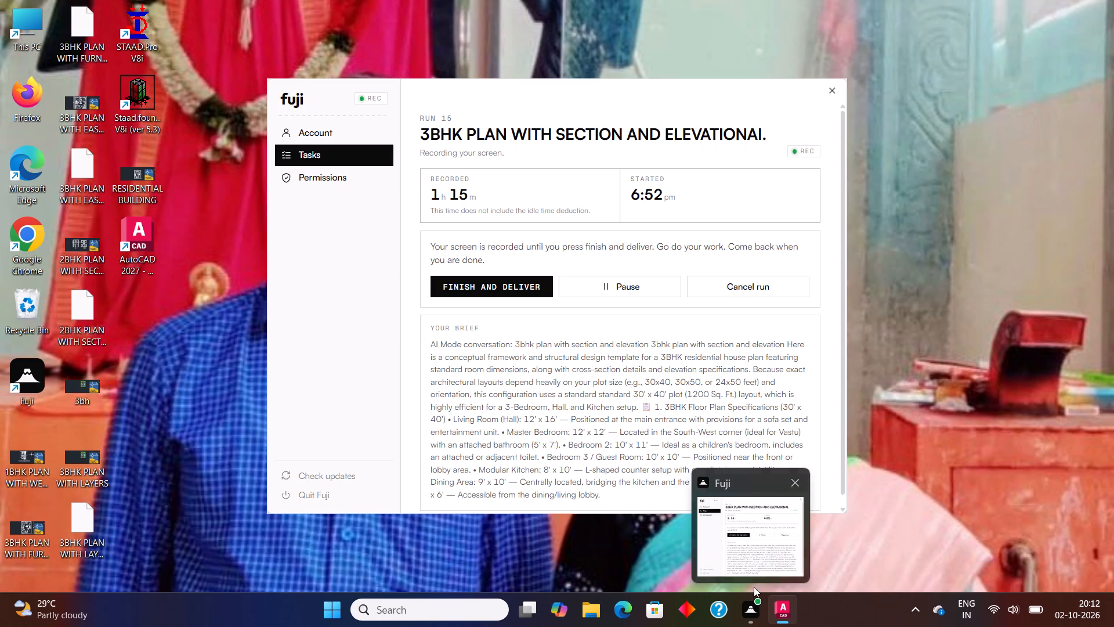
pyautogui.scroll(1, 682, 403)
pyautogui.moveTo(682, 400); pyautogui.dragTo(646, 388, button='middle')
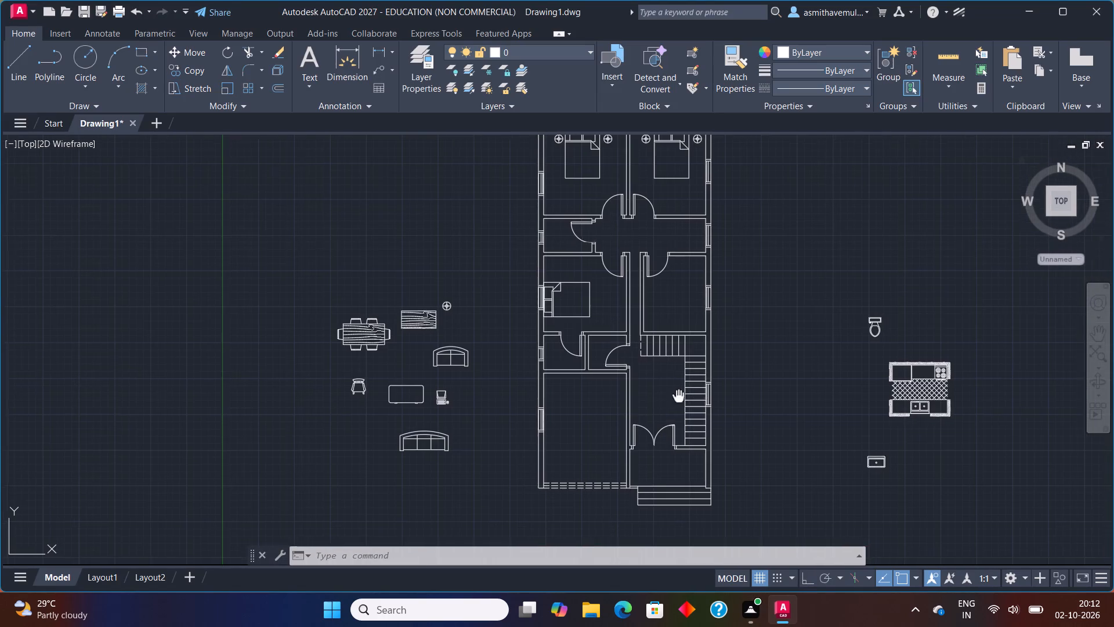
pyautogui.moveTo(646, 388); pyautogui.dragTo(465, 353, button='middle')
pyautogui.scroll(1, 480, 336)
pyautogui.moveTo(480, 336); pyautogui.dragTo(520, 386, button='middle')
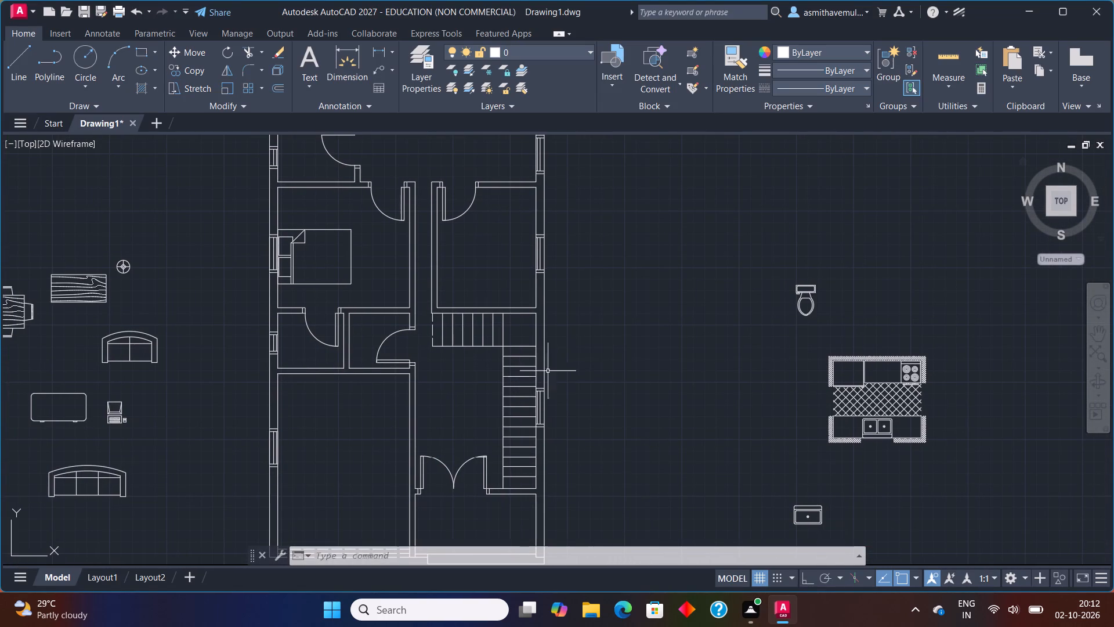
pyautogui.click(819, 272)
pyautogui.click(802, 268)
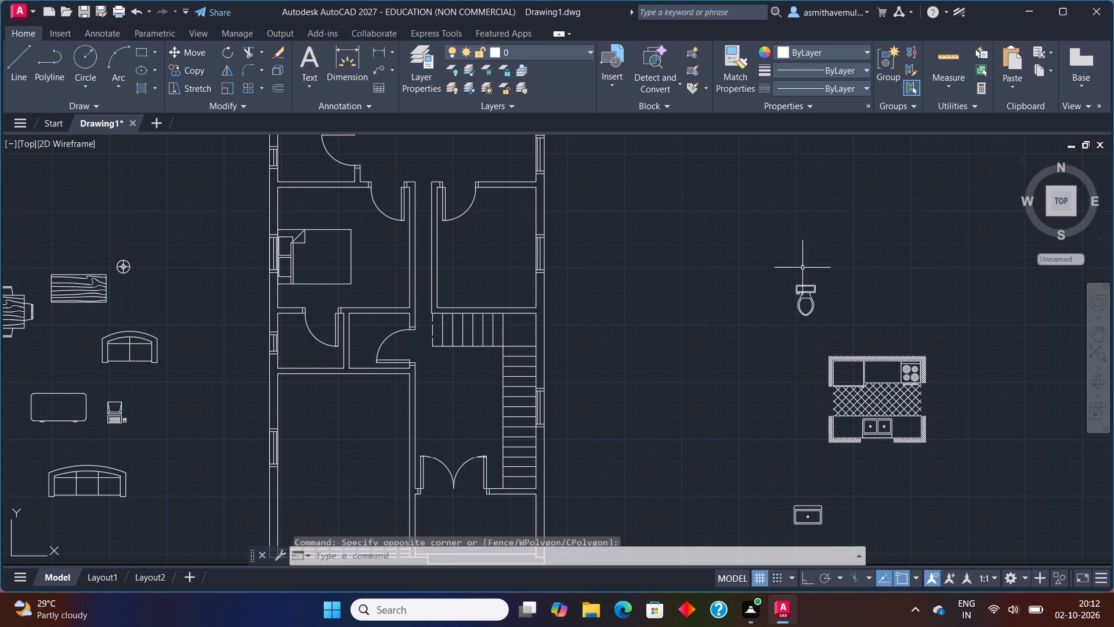
# Copy the table lamp block to the north and south sides of the bed head in the middle west bedroom.
pyautogui.click(124, 262)
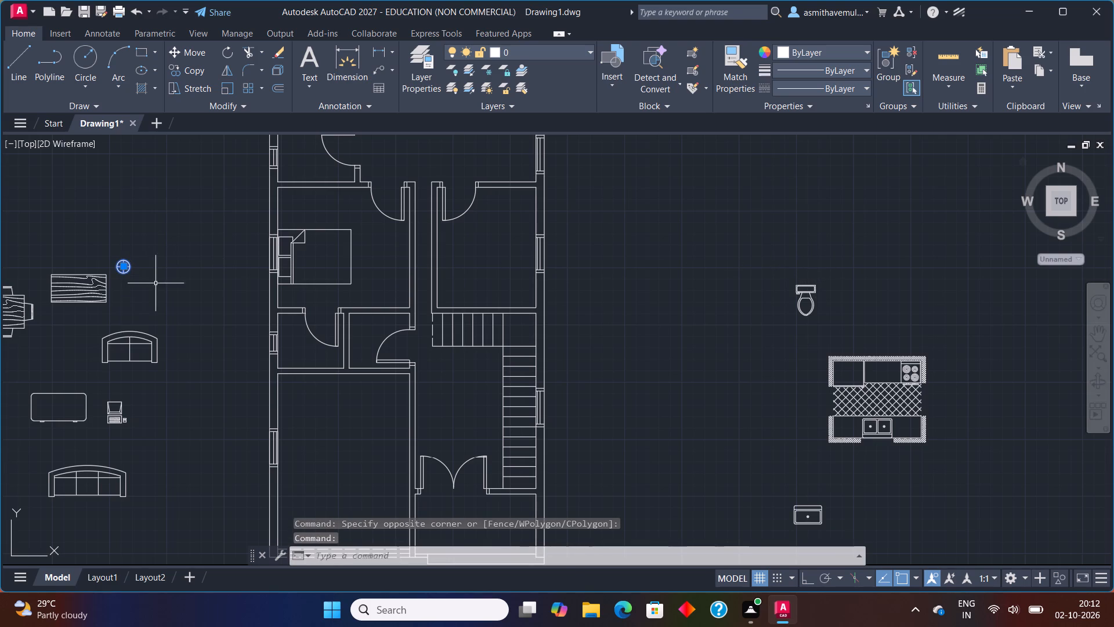
pyautogui.write('COPY')
pyautogui.press('Return')
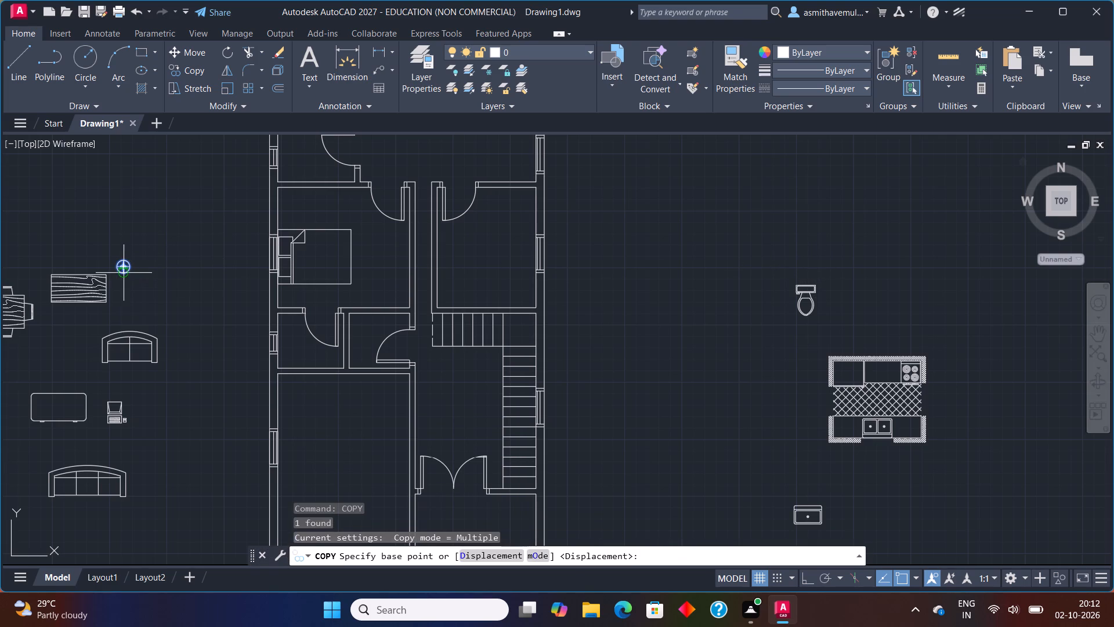
pyautogui.click(120, 275)
pyautogui.scroll(2, 303, 194)
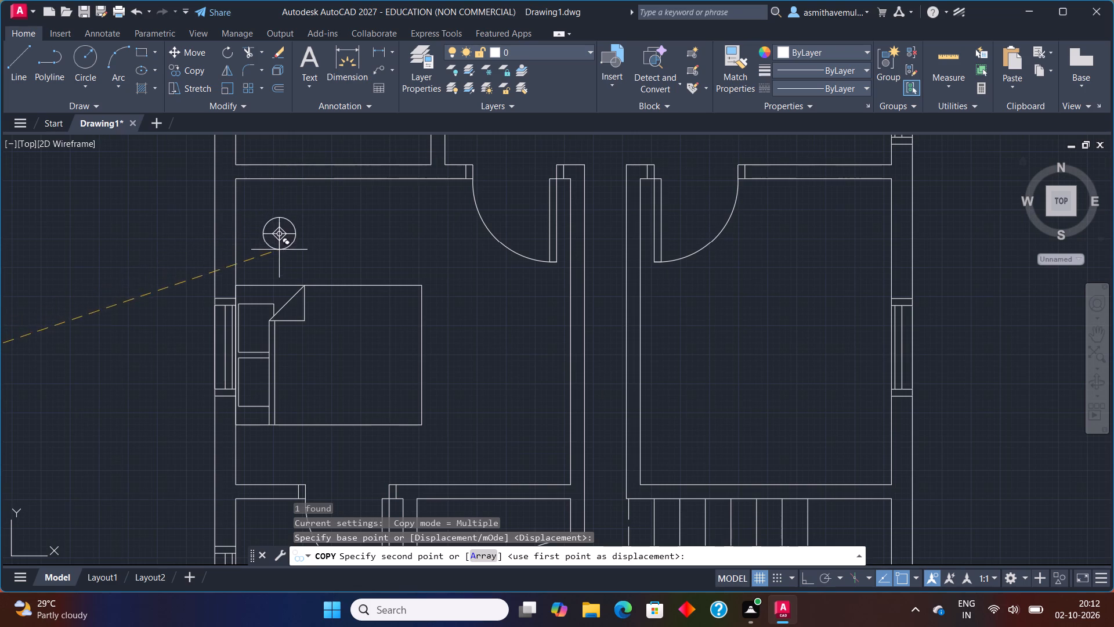
pyautogui.click(263, 274)
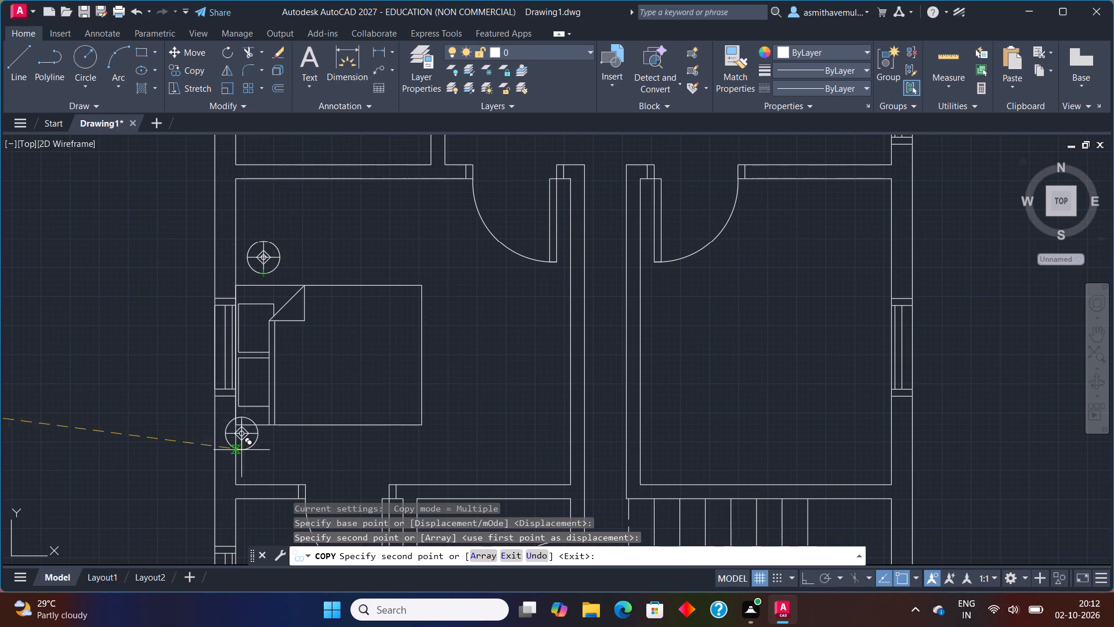
pyautogui.click(258, 468)
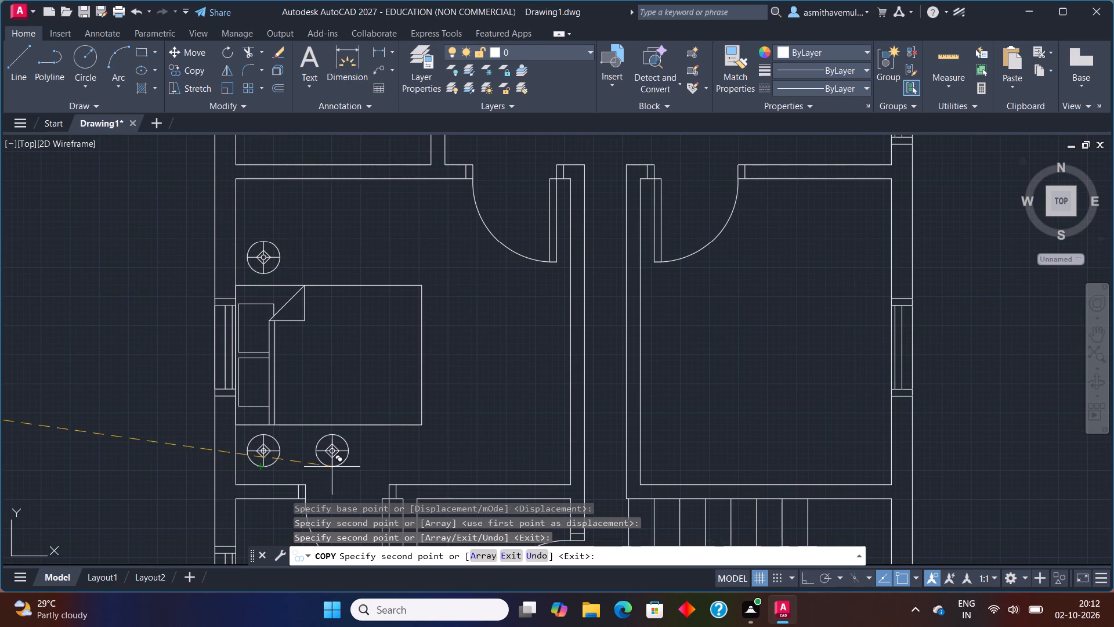
pyautogui.press('Escape')
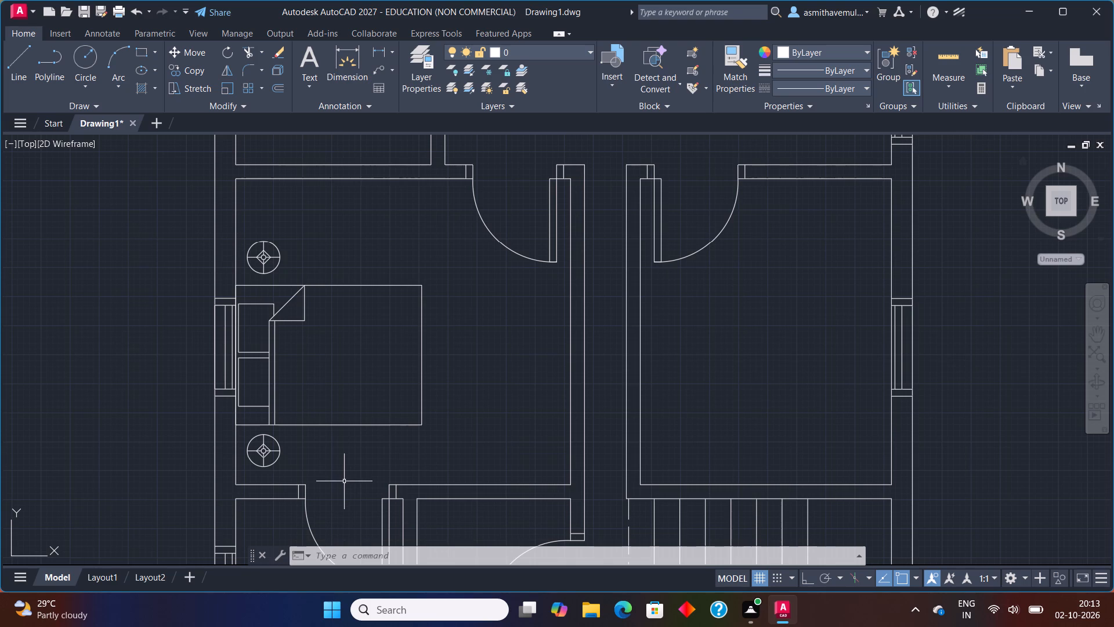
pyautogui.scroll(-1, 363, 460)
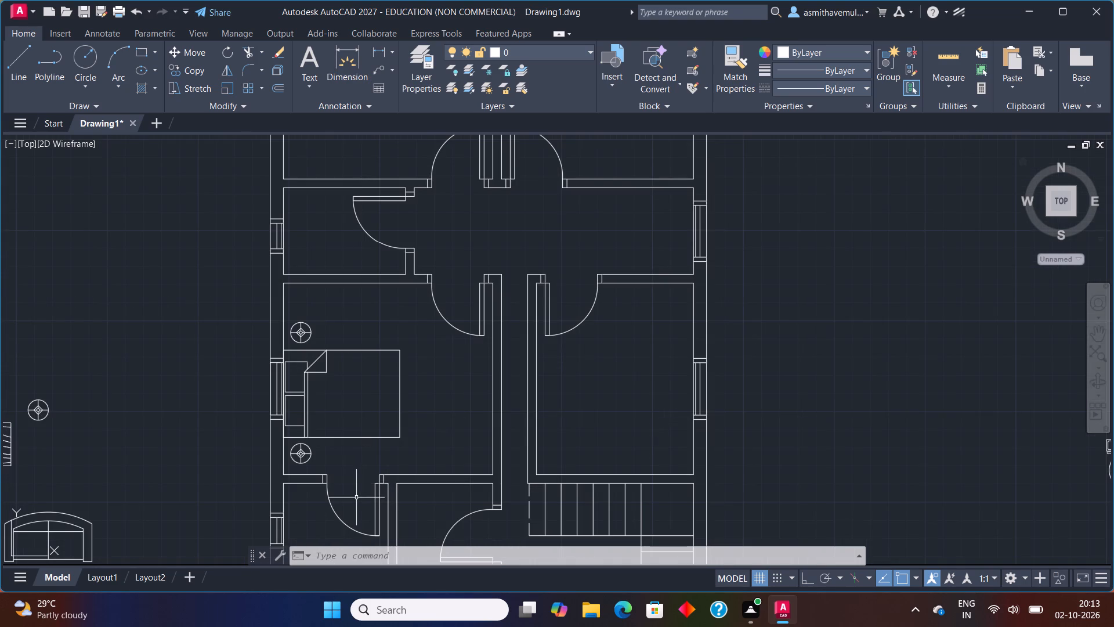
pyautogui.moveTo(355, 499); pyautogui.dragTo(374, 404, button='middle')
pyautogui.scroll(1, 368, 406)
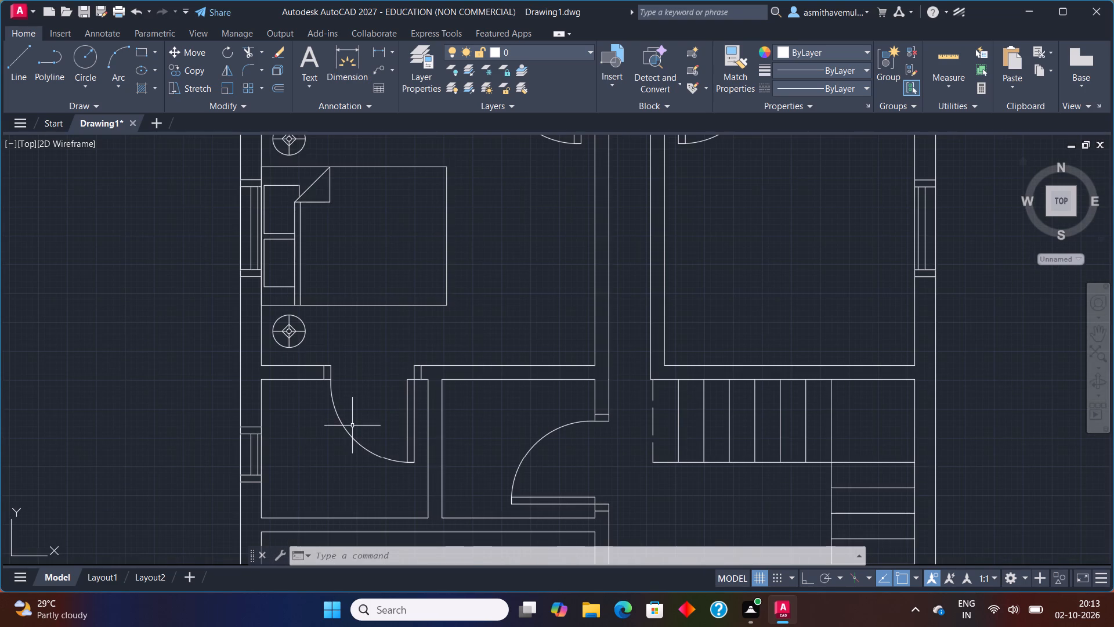
# Change the linetype of the door swing arc directly south of the middle west bedroom to ACAD_ISO02W100.
pyautogui.click(351, 433)
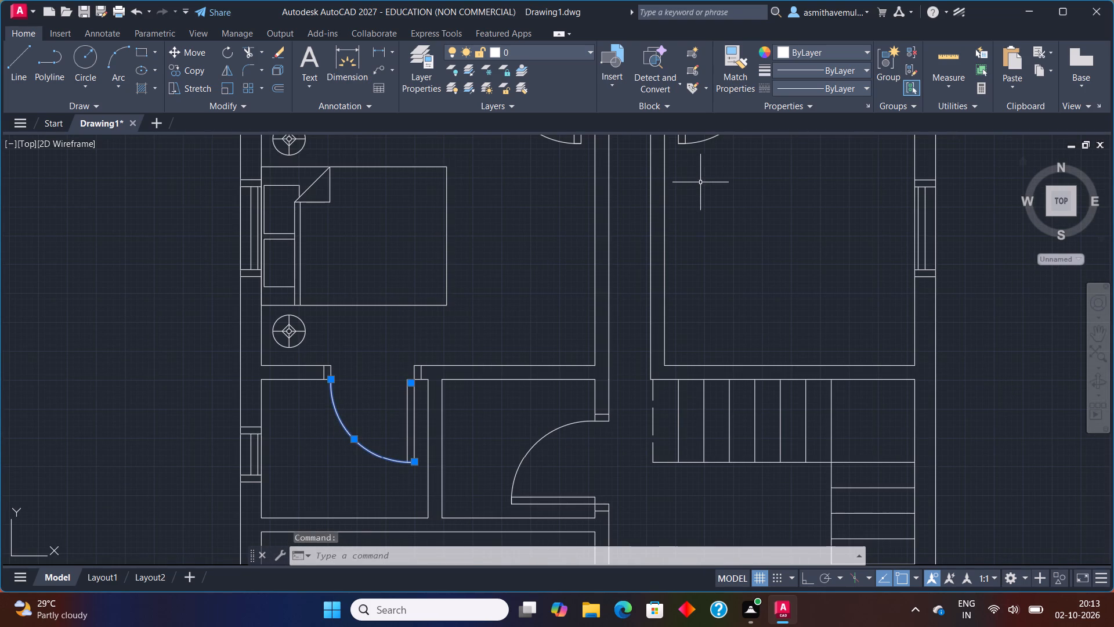
pyautogui.click(859, 88)
pyautogui.click(855, 138)
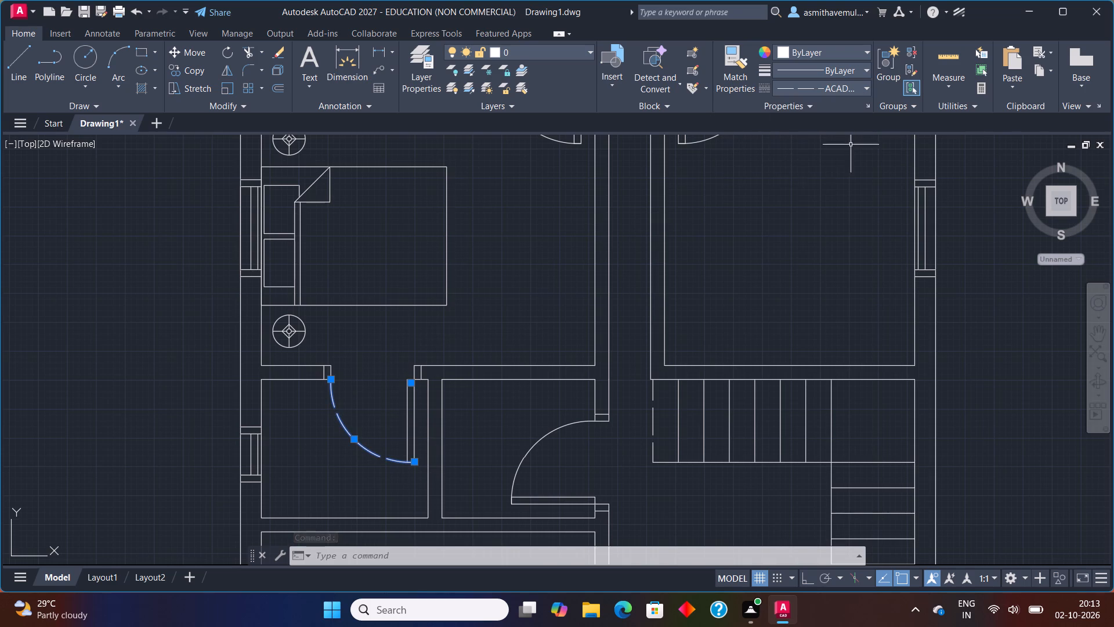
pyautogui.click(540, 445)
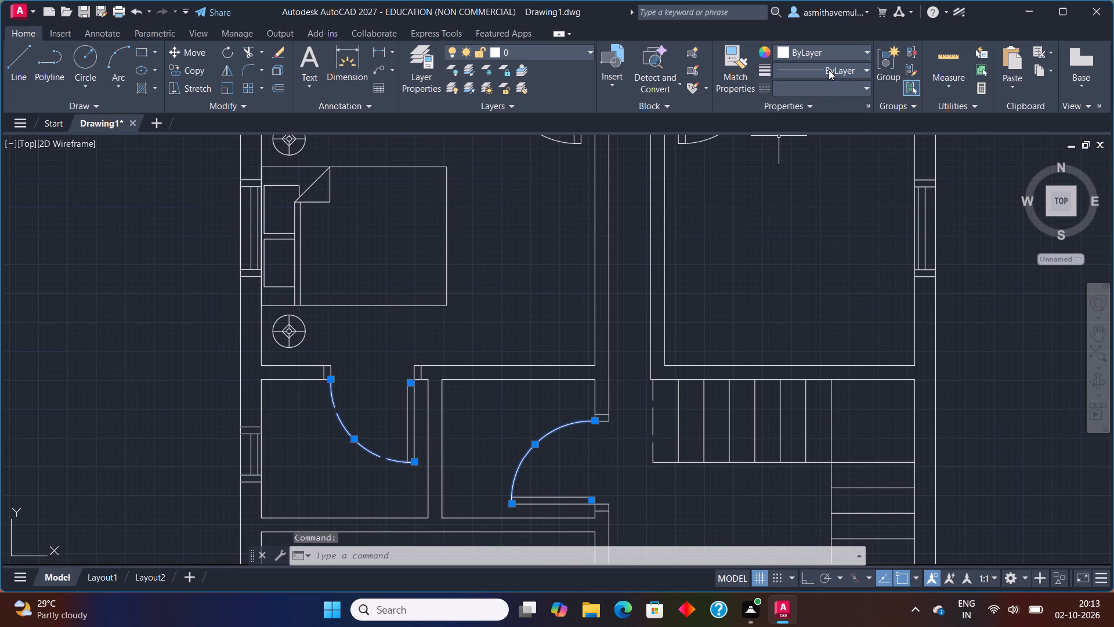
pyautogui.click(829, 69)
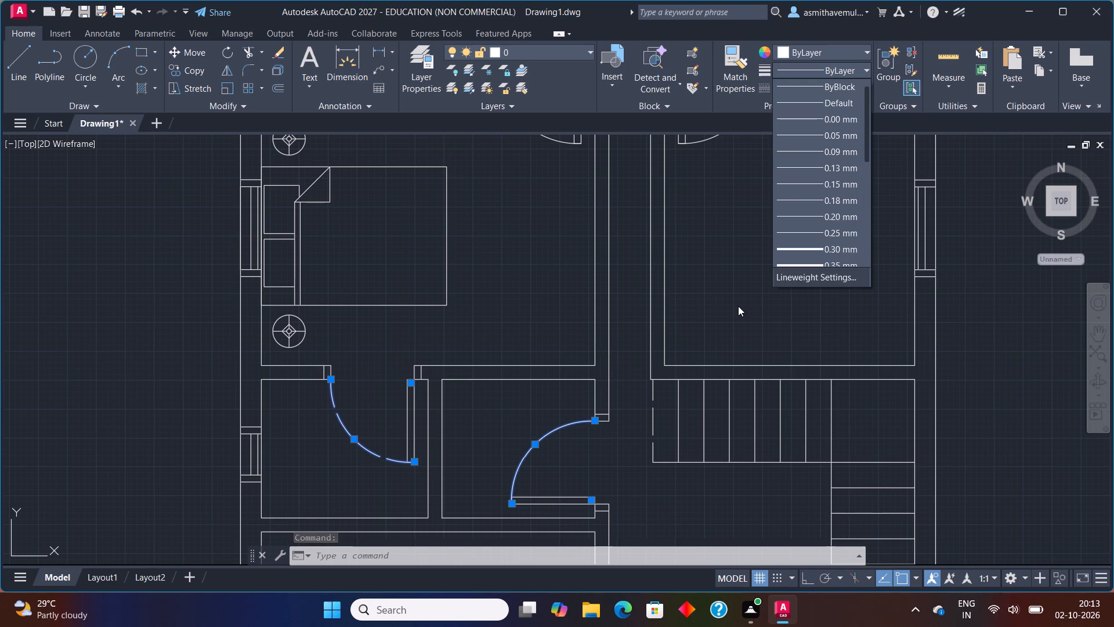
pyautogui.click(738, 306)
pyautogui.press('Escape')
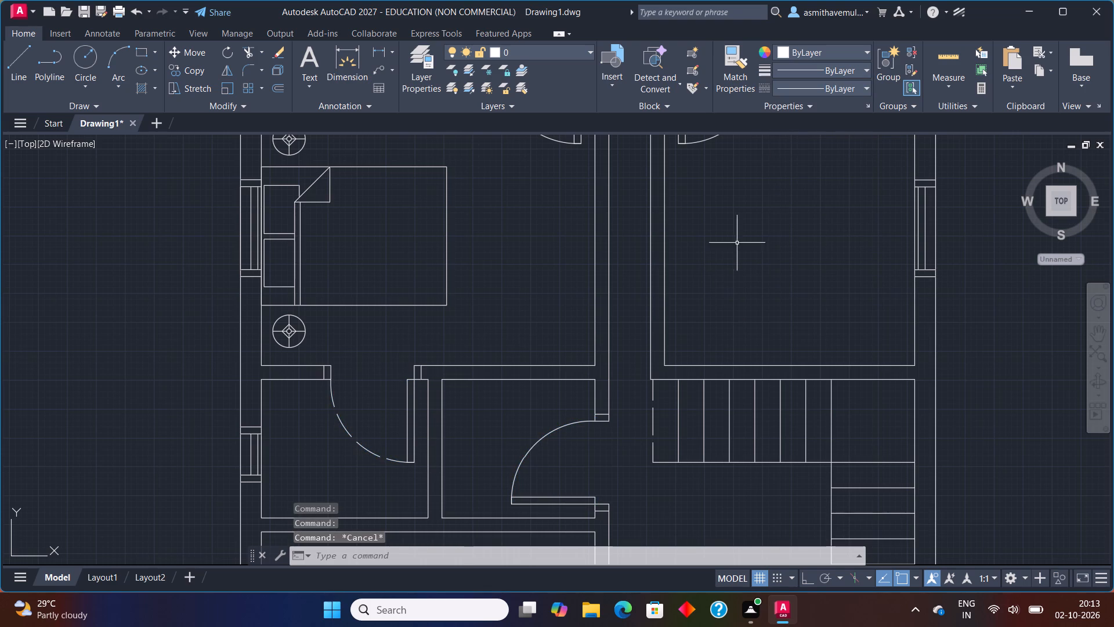
# Set ACAD_ISO02W100 as the current linetype with nothing selected.
pyautogui.click(801, 88)
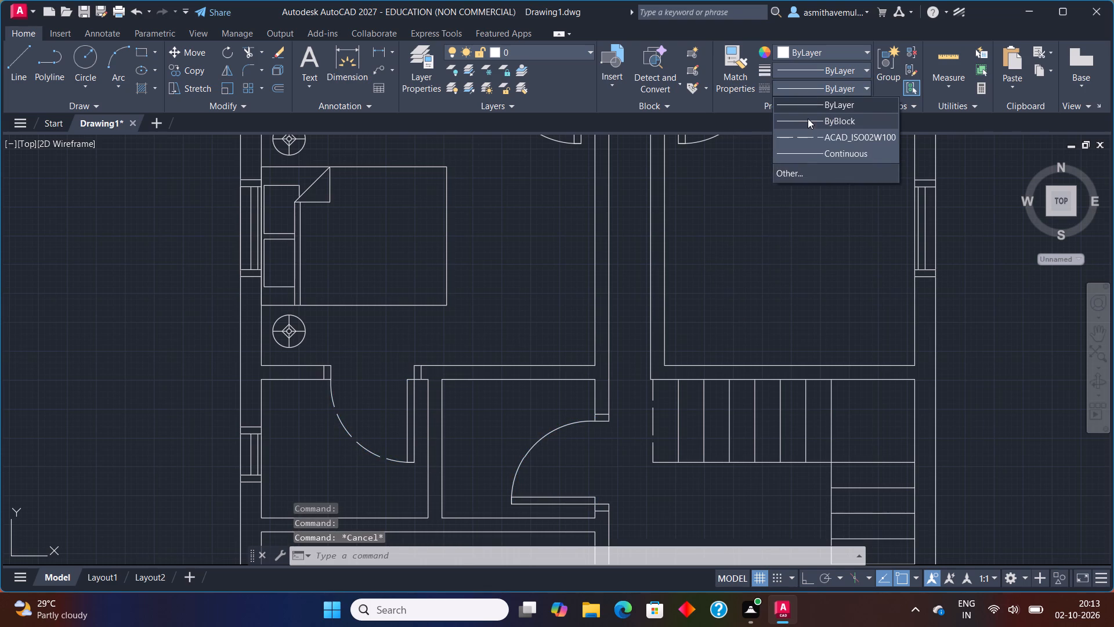
pyautogui.click(810, 132)
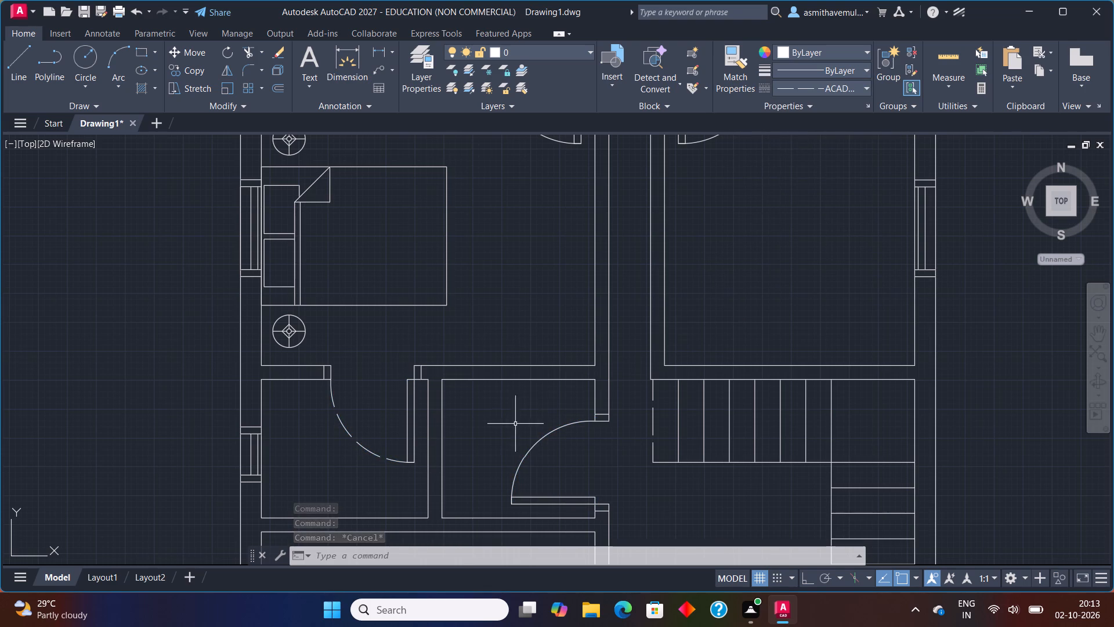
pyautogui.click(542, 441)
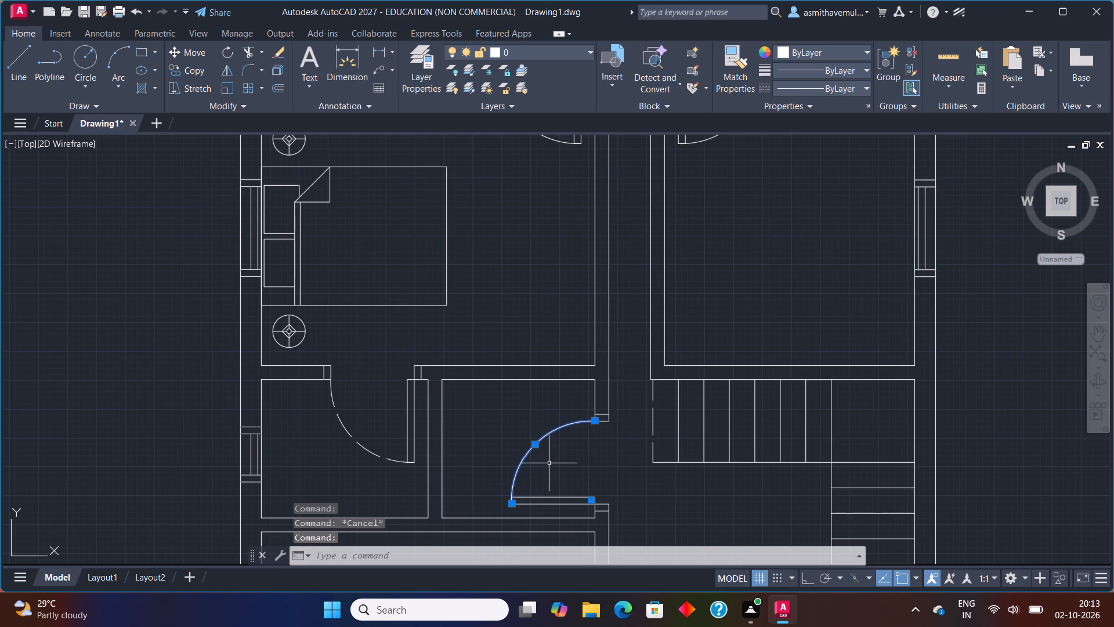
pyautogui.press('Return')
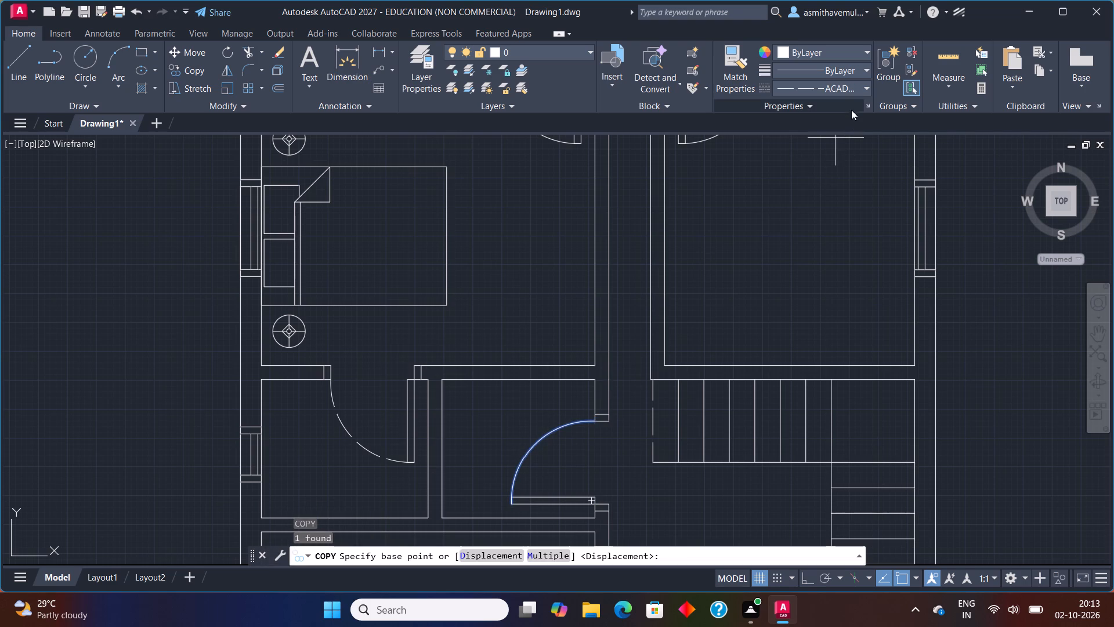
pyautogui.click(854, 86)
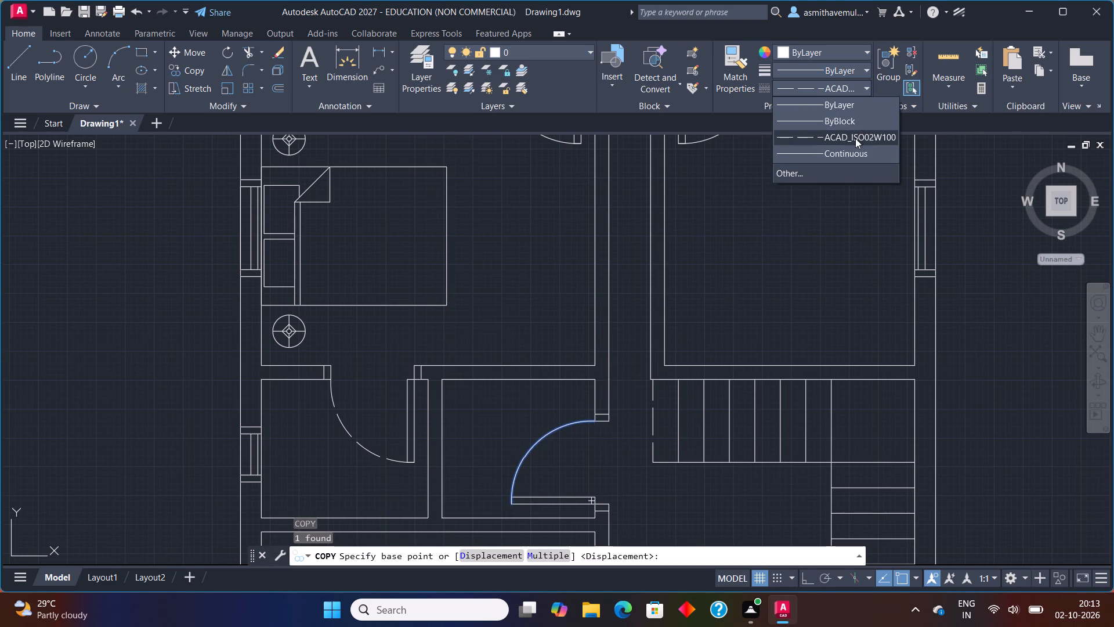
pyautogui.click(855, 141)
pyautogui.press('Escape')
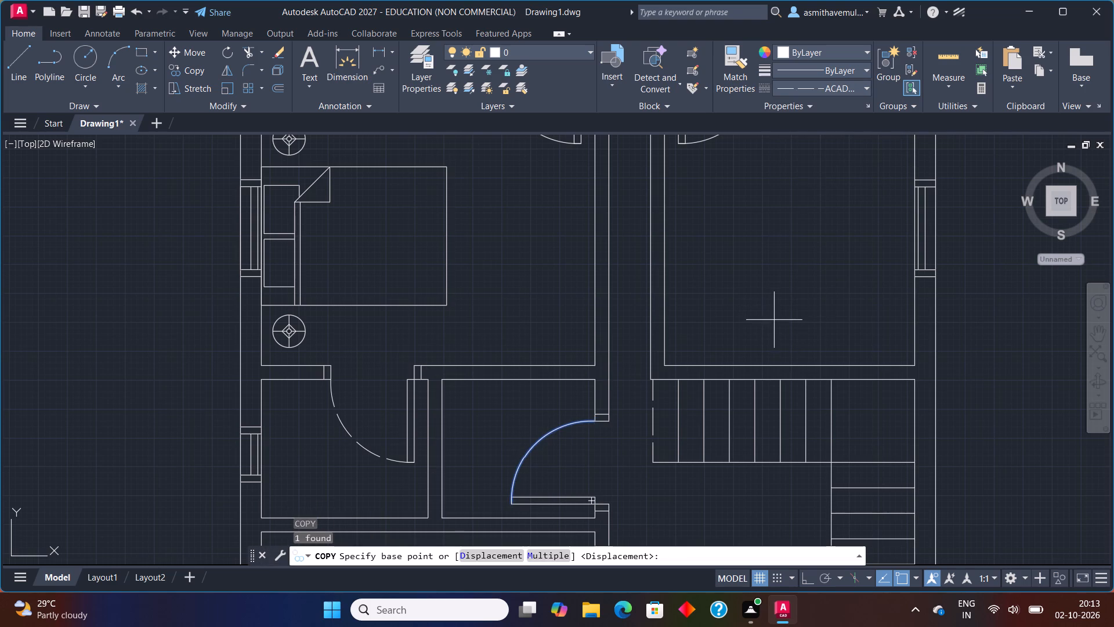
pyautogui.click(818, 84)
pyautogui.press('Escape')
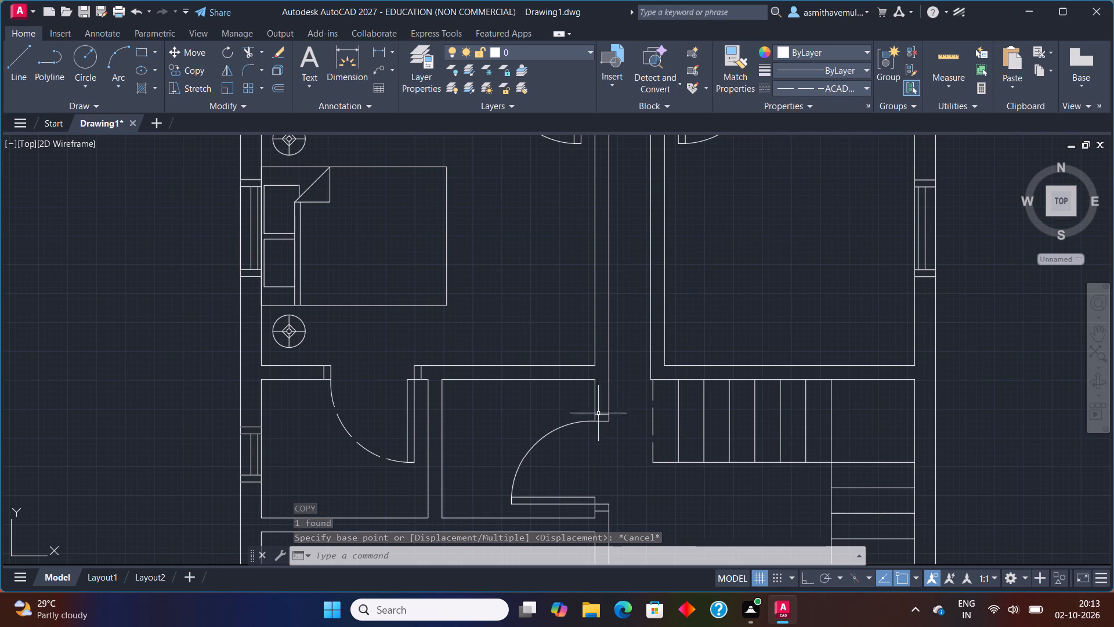
# Change the linetype of the door swing arc in the small room west of the staircase to ACAD_ISO02W100, then clear the selection.
pyautogui.click(578, 425)
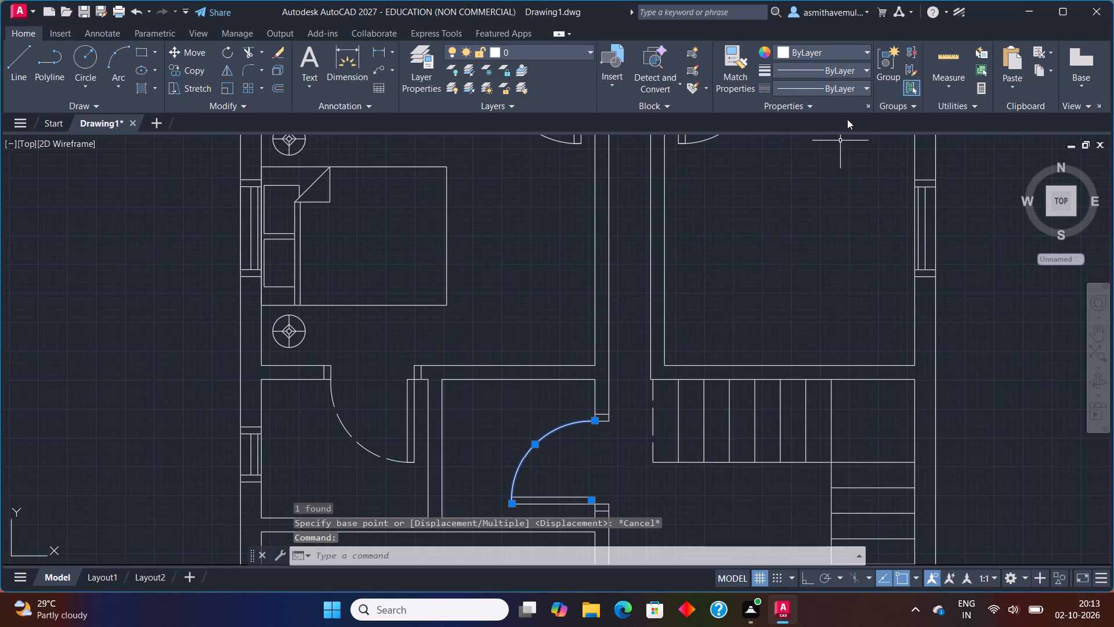
pyautogui.click(842, 89)
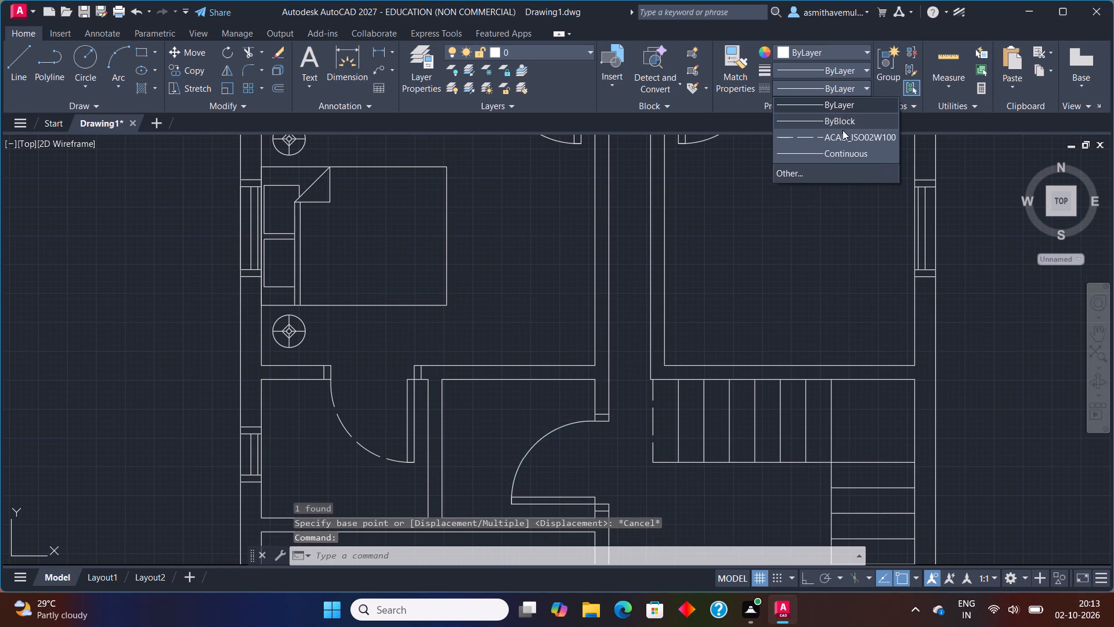
pyautogui.click(842, 140)
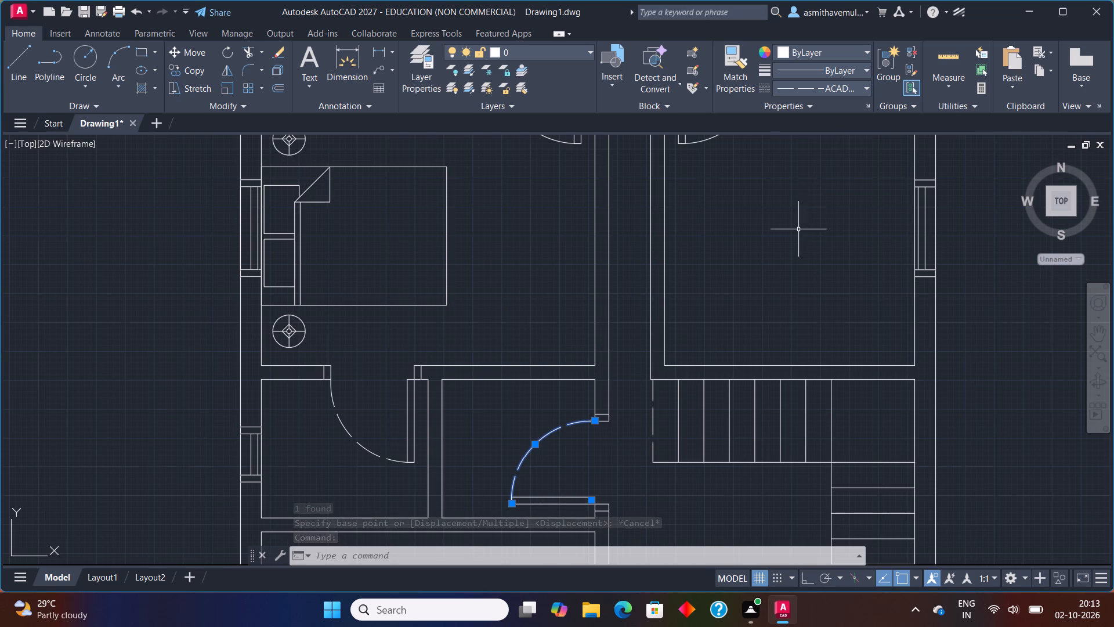
pyautogui.press('Escape')
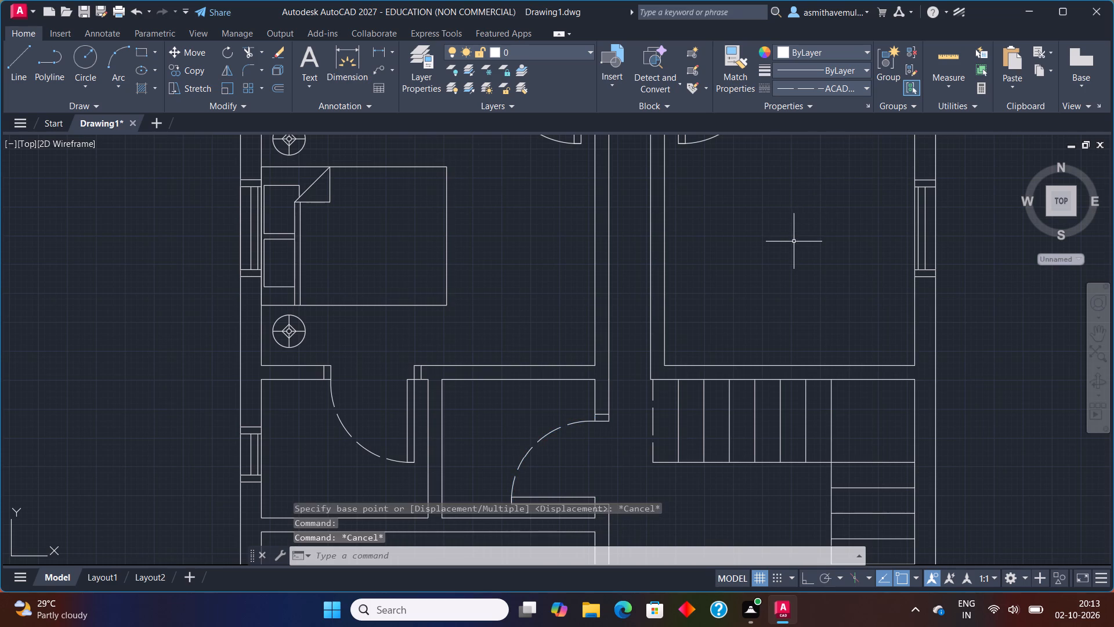
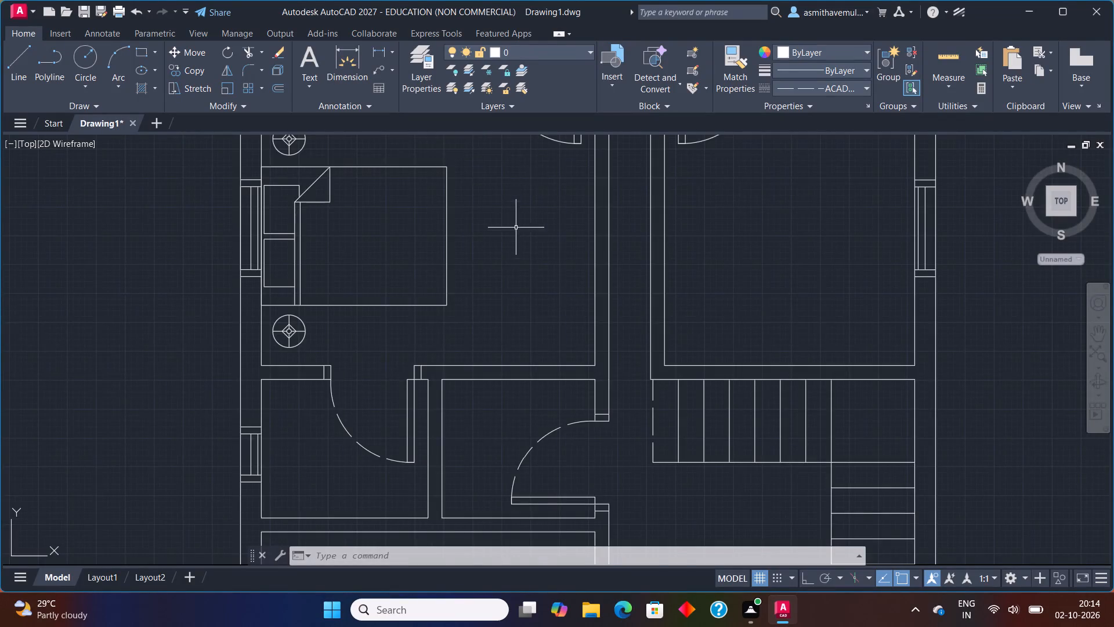
# Copy the toilet block north of the kitchen block twice into the empty space between it and the floor plan.
pyautogui.scroll(-1, 513, 237)
pyautogui.moveTo(503, 291); pyautogui.dragTo(346, 197, button='middle')
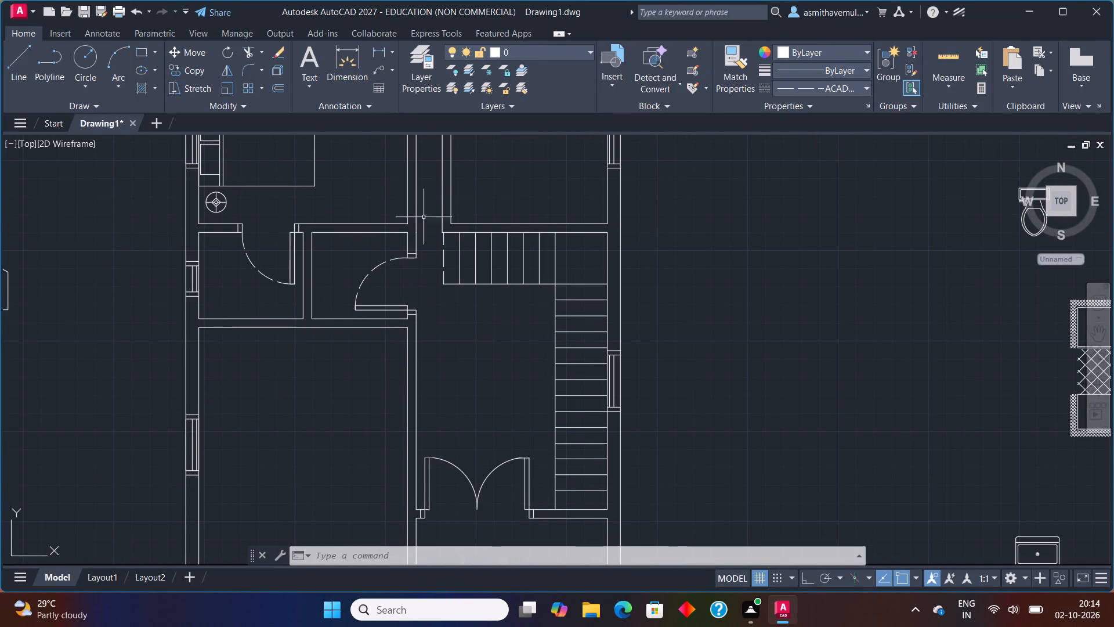
pyautogui.scroll(-1, 454, 182)
pyautogui.moveTo(392, 222); pyautogui.dragTo(374, 359, button='middle')
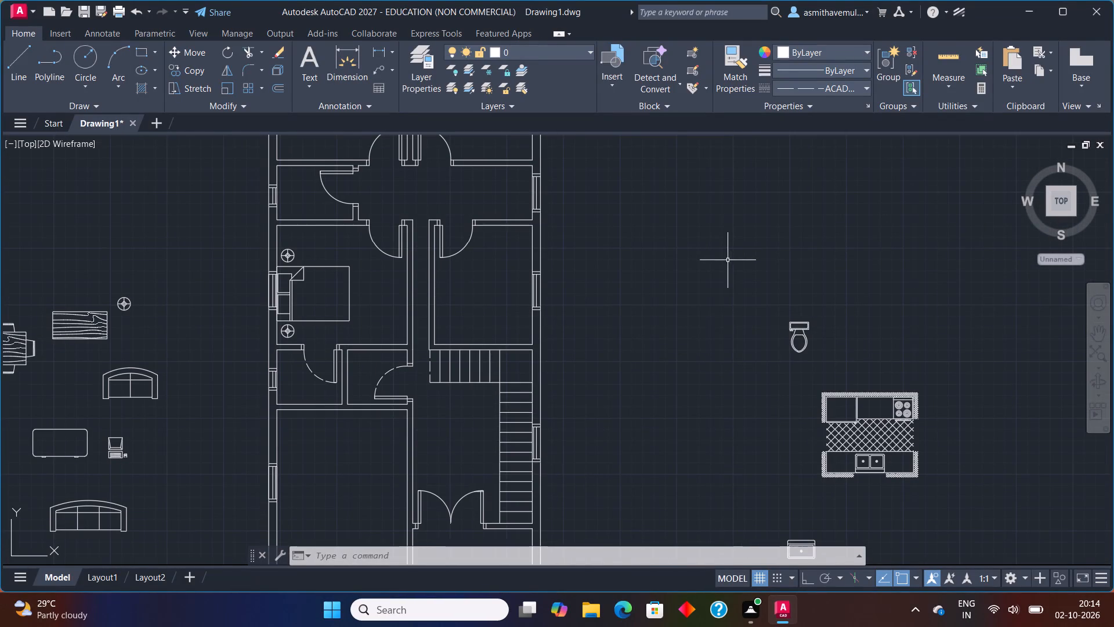
pyautogui.moveTo(844, 300); pyautogui.dragTo(775, 403)
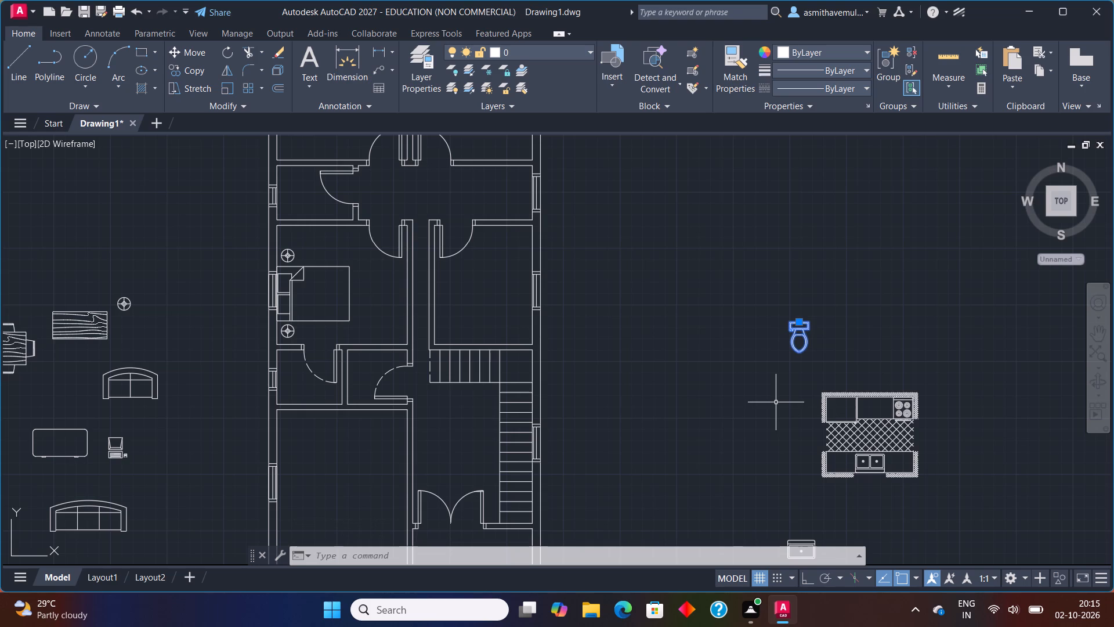
pyautogui.write('COPY')
pyautogui.press('Return')
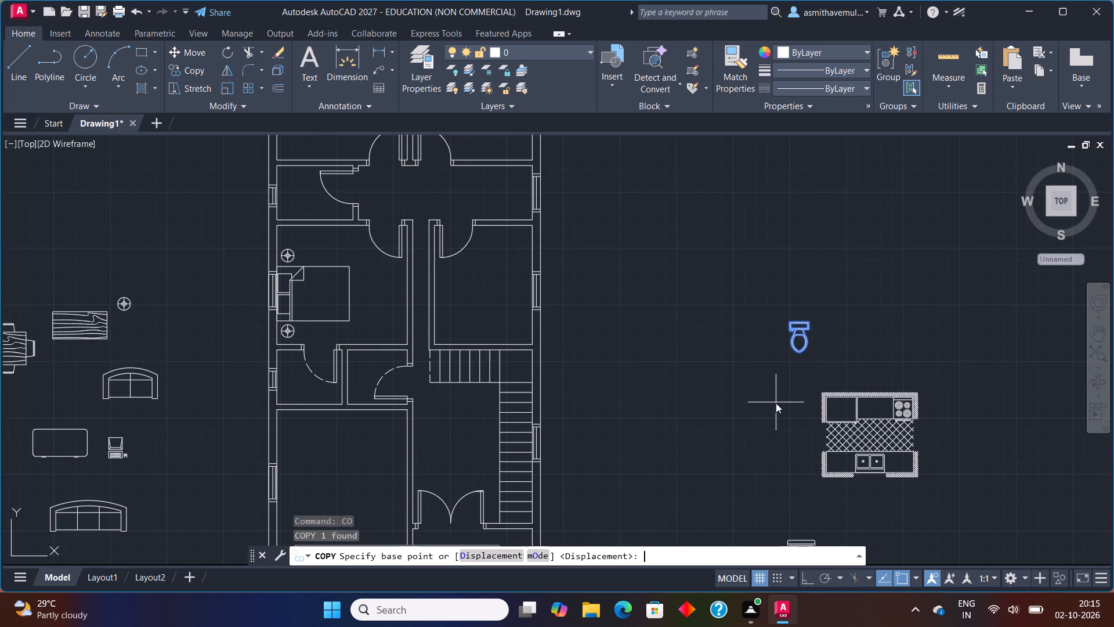
pyautogui.click(800, 320)
pyautogui.click(706, 279)
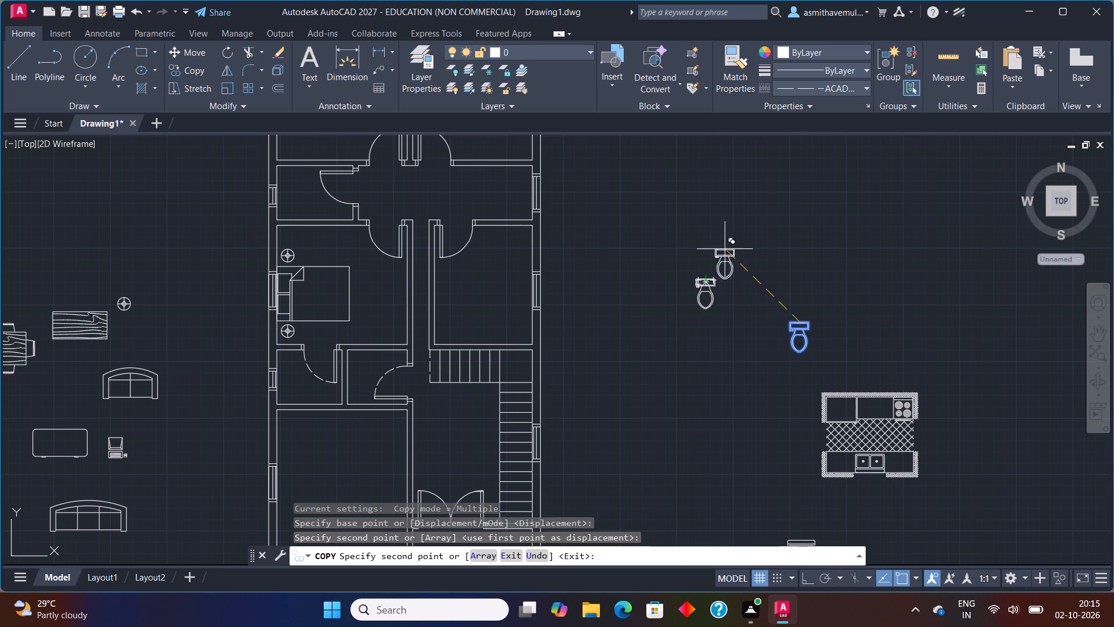
pyautogui.click(753, 213)
pyautogui.press('Escape')
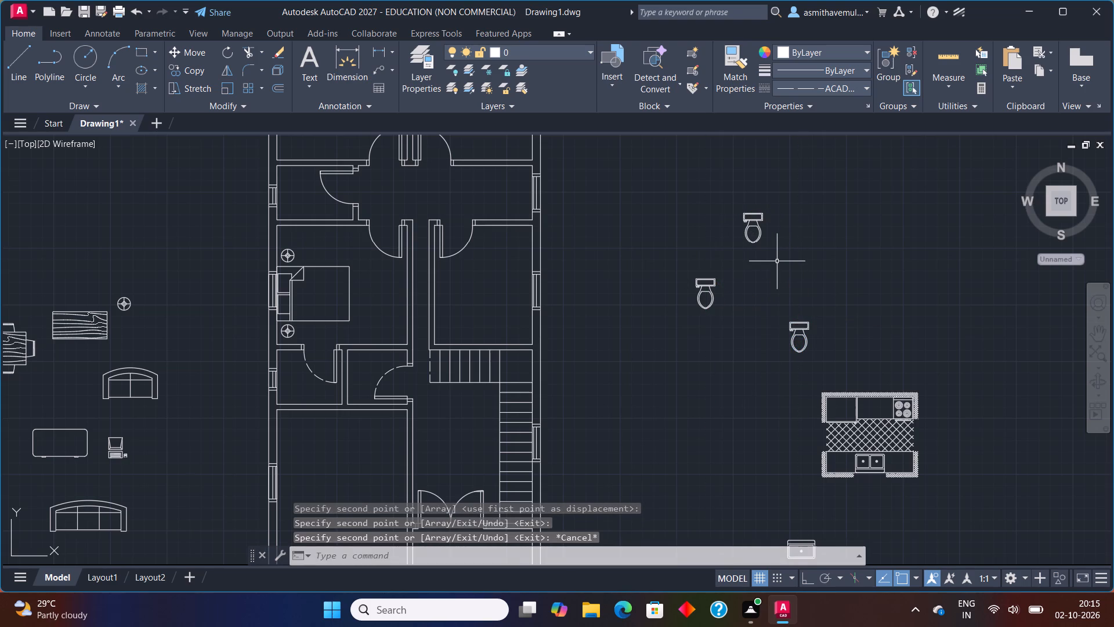
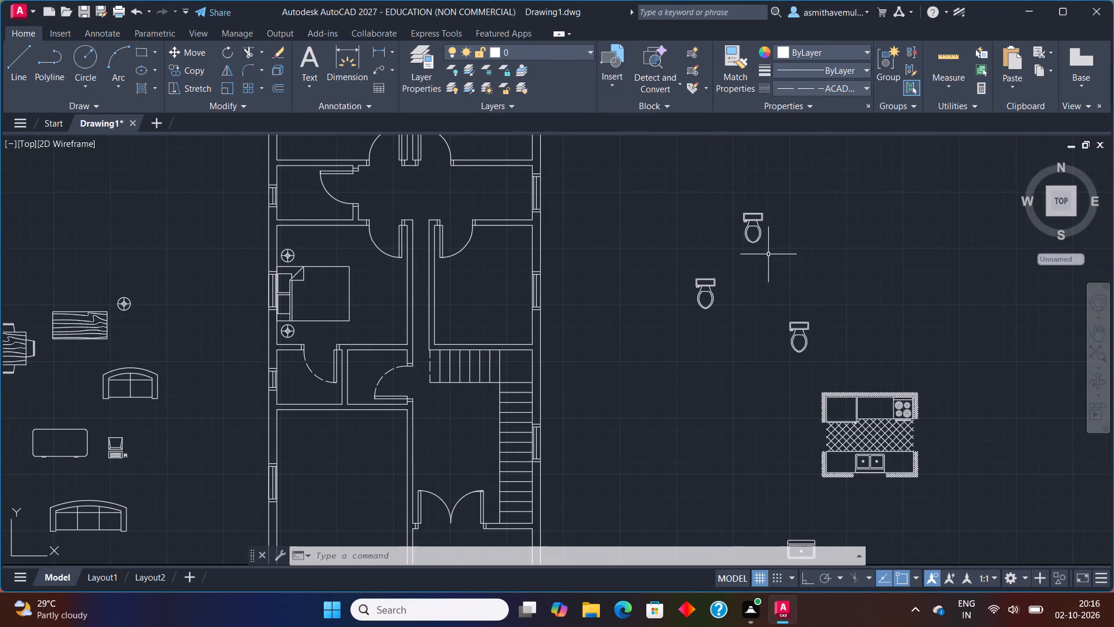
# Rotate the westernmost loose toilet block 90 degrees counterclockwise so that its bowl points east.
pyautogui.moveTo(747, 267); pyautogui.dragTo(747, 391)
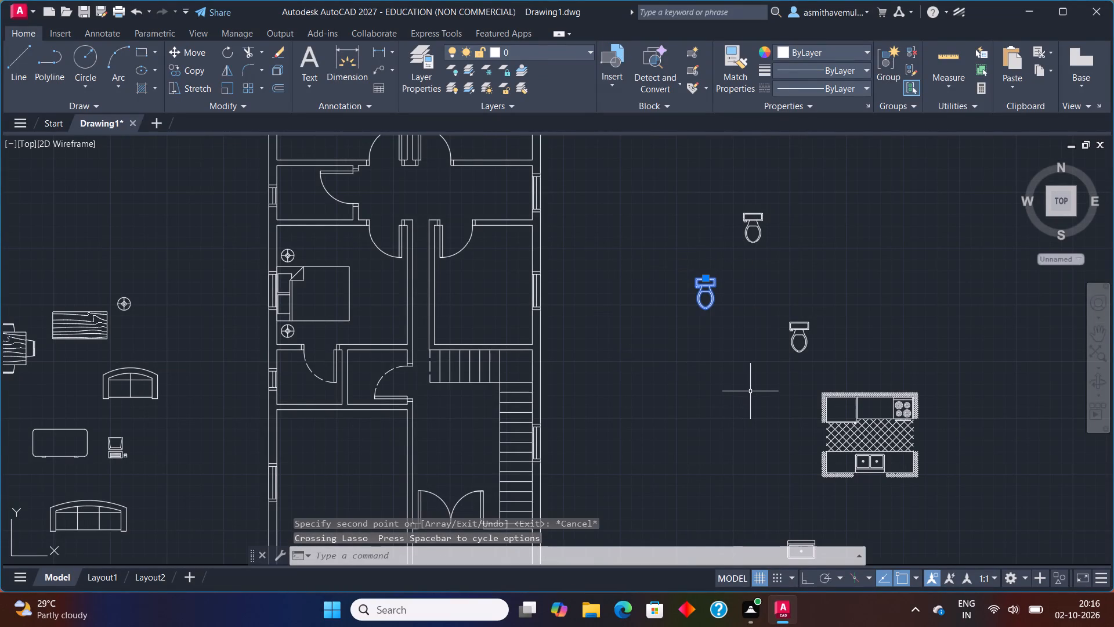
pyautogui.write('RO')
pyautogui.press('Return')
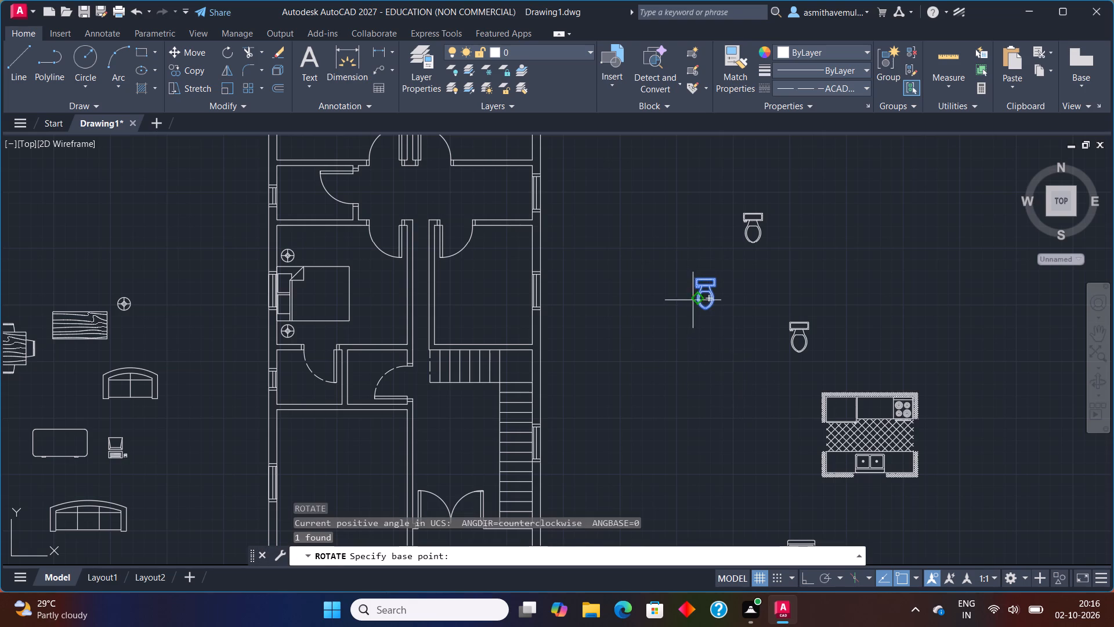
pyautogui.click(695, 279)
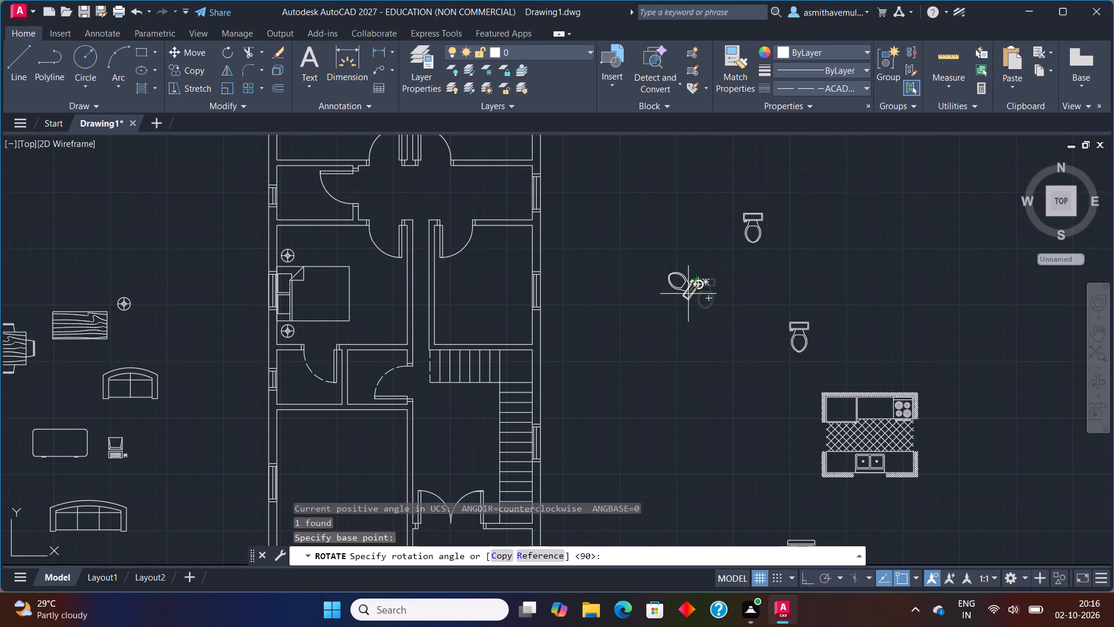
pyautogui.press('F8')
pyautogui.click(687, 261)
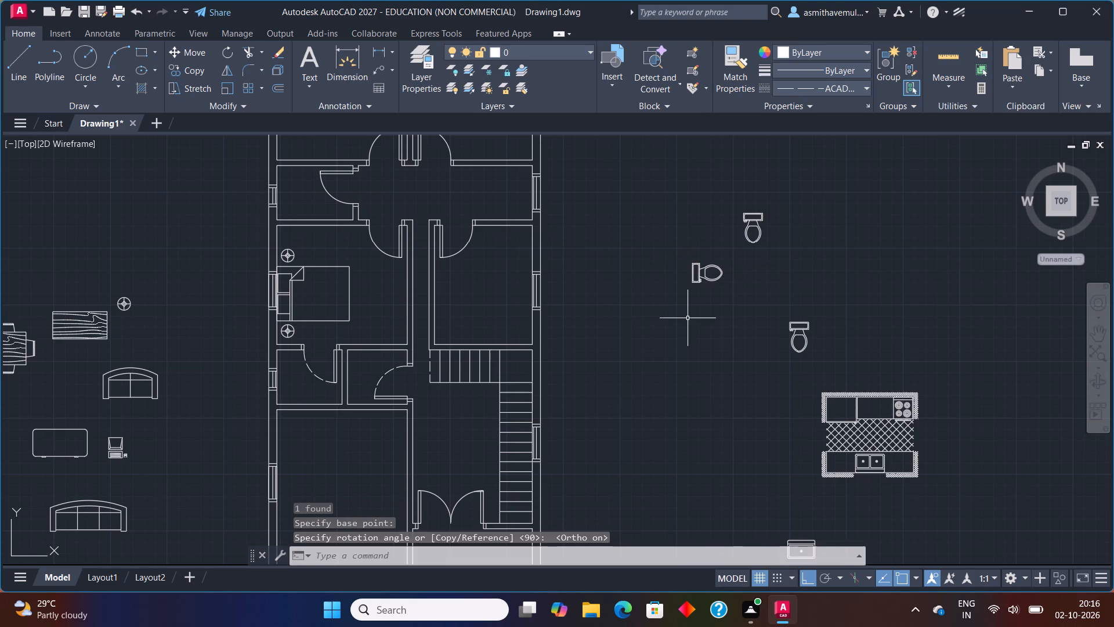
# Move the rotated toilet into the small bathroom north of the furnished bedroom, with its tank against the west wall at the window.
pyautogui.moveTo(724, 271); pyautogui.dragTo(656, 297)
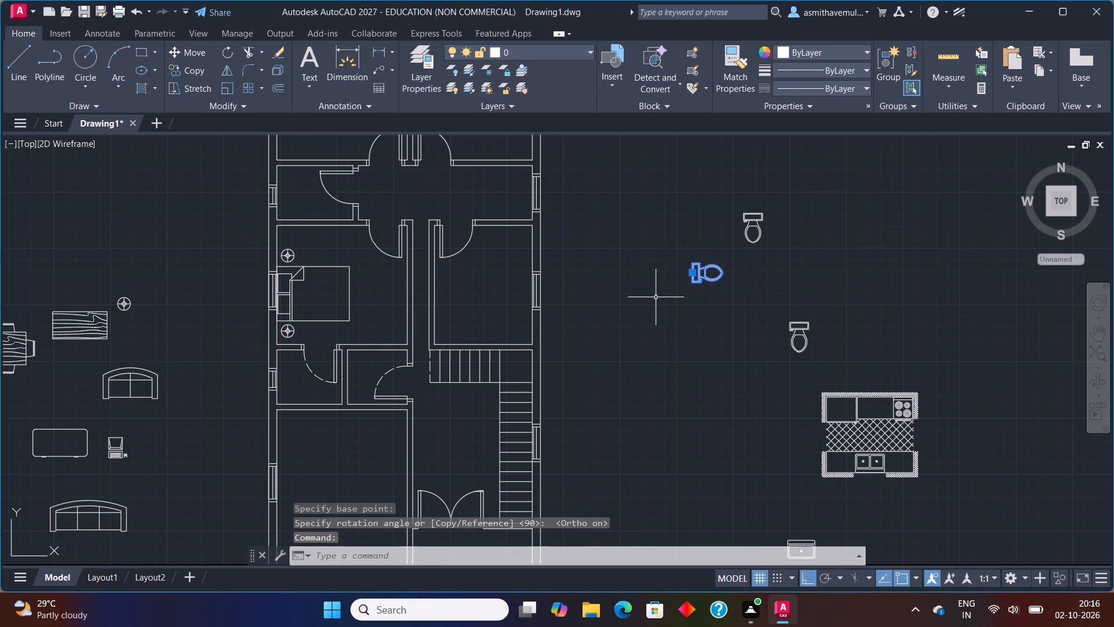
pyautogui.press('F8')
pyautogui.press('m')
pyautogui.press('Return')
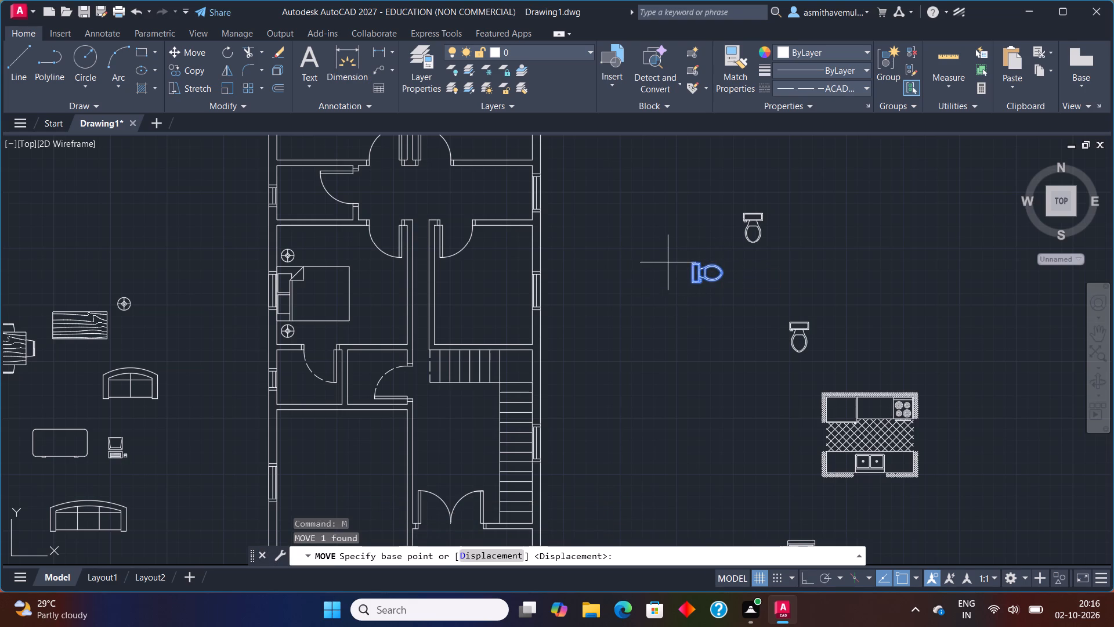
pyautogui.click(697, 273)
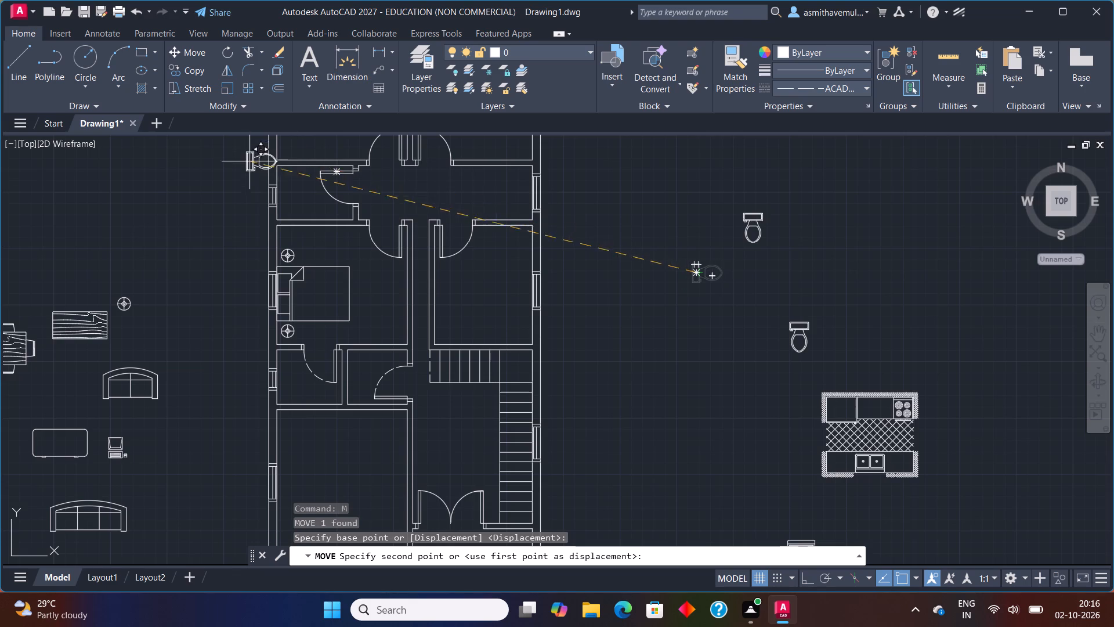
pyautogui.scroll(4, 262, 185)
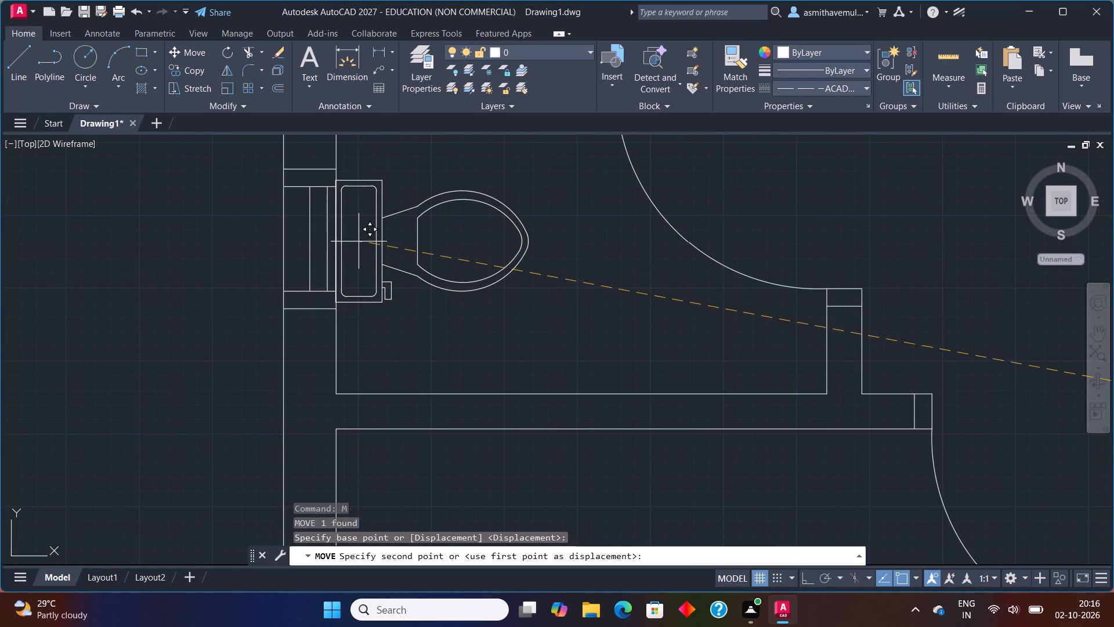
pyautogui.click(359, 242)
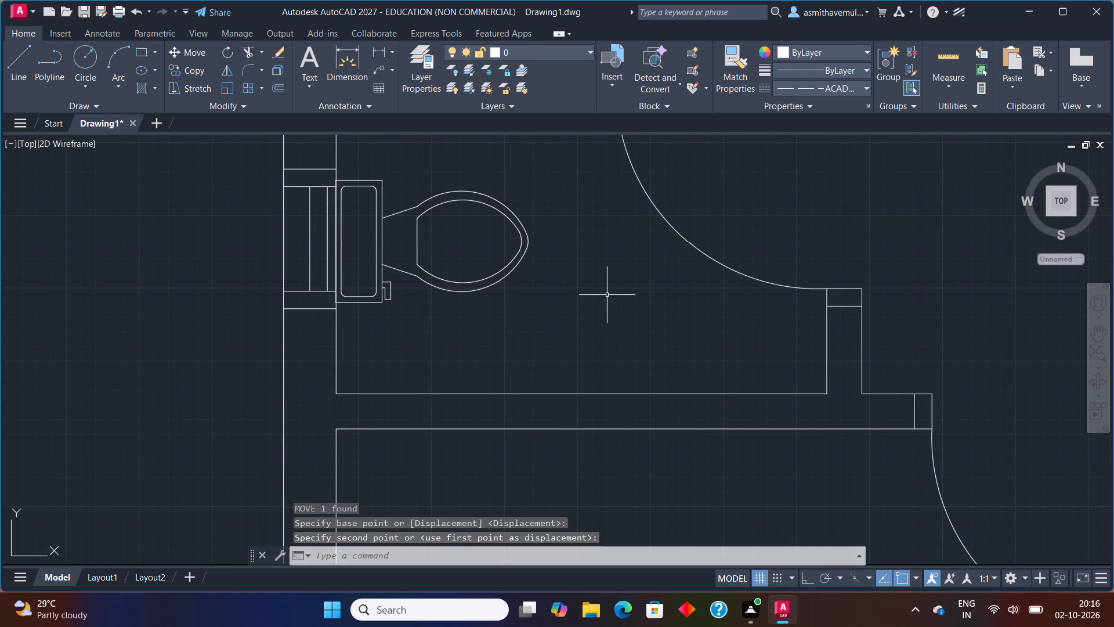
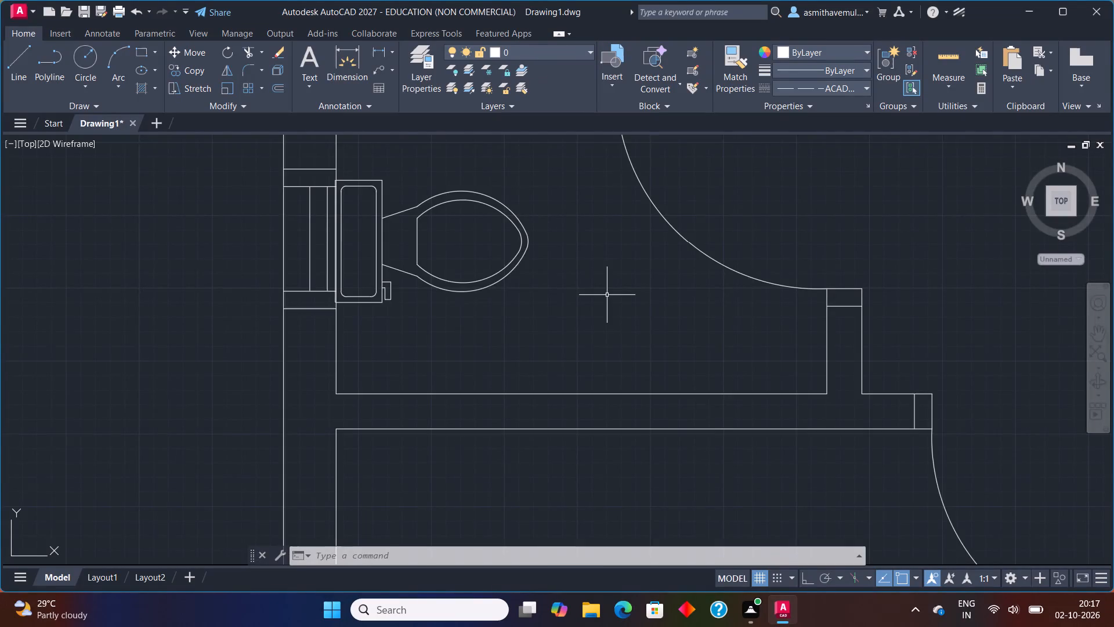
# Rotate the northern of the two loose toilet blocks east of the plan 90 degrees counterclockwise so its bowl points east.
pyautogui.scroll(-3, 799, 329)
pyautogui.moveTo(836, 398); pyautogui.dragTo(746, 369, button='middle')
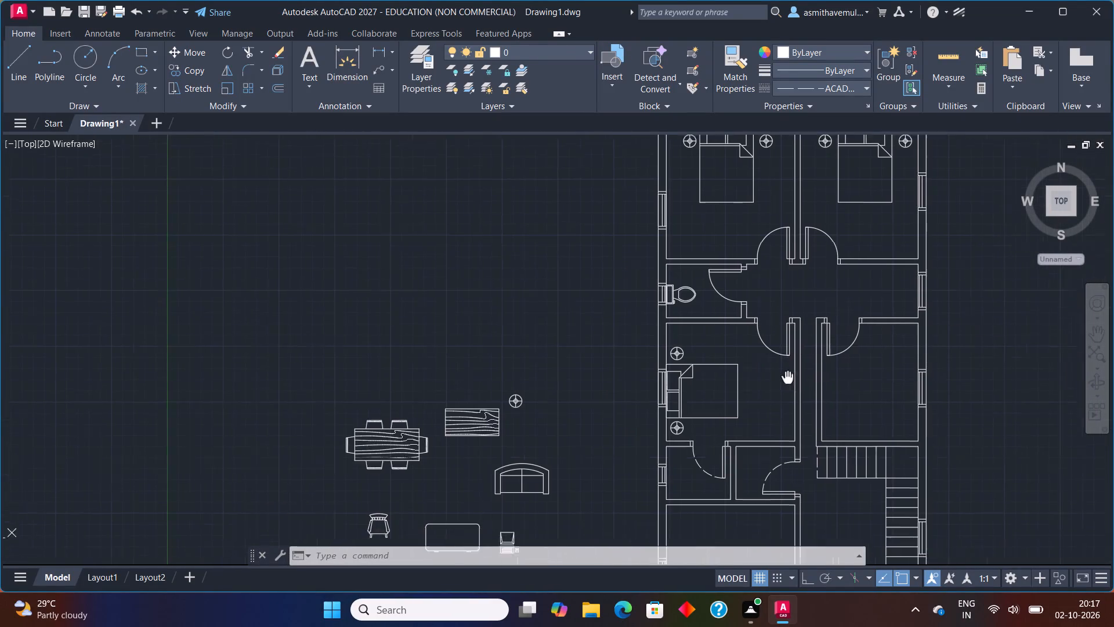
pyautogui.moveTo(746, 369); pyautogui.dragTo(507, 319, button='middle')
pyautogui.moveTo(927, 249); pyautogui.dragTo(816, 280)
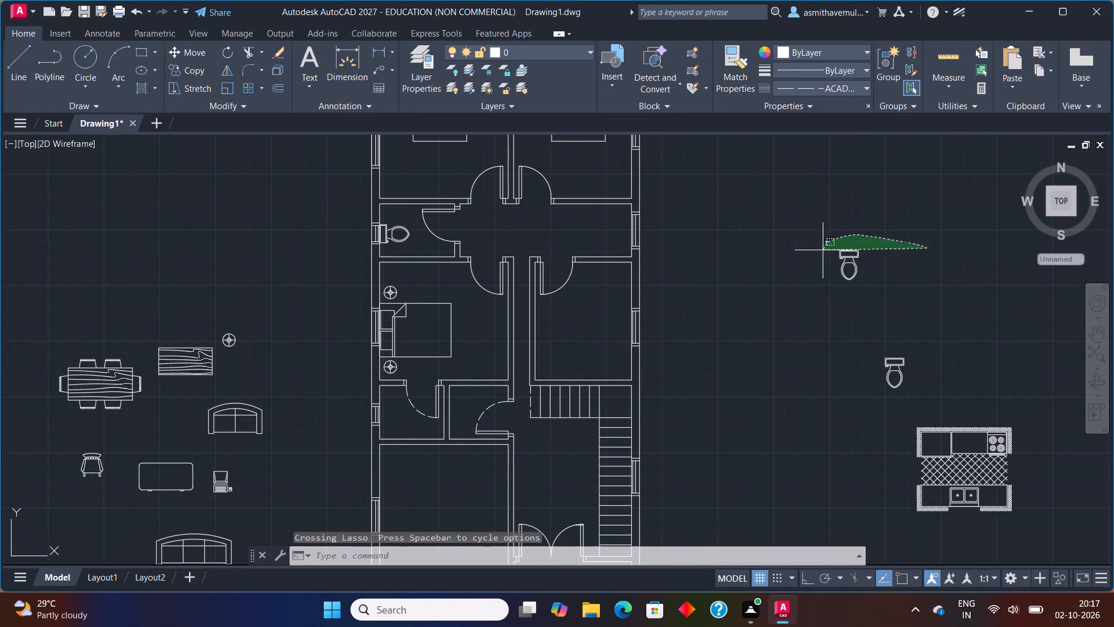
pyautogui.moveTo(816, 280); pyautogui.dragTo(844, 366)
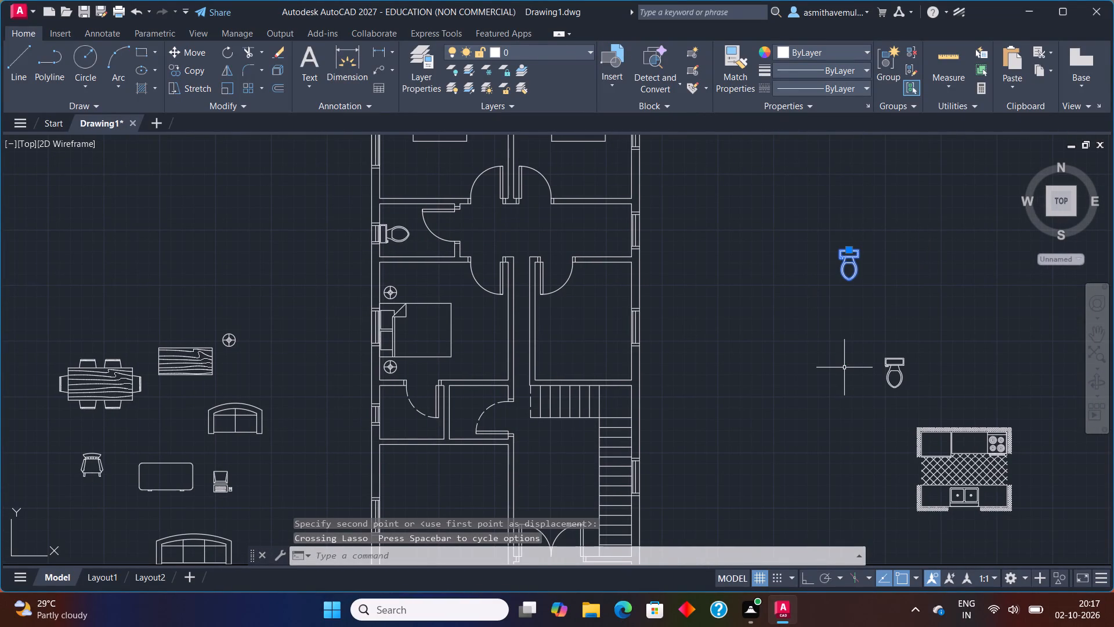
pyautogui.write('RO')
pyautogui.press('Return')
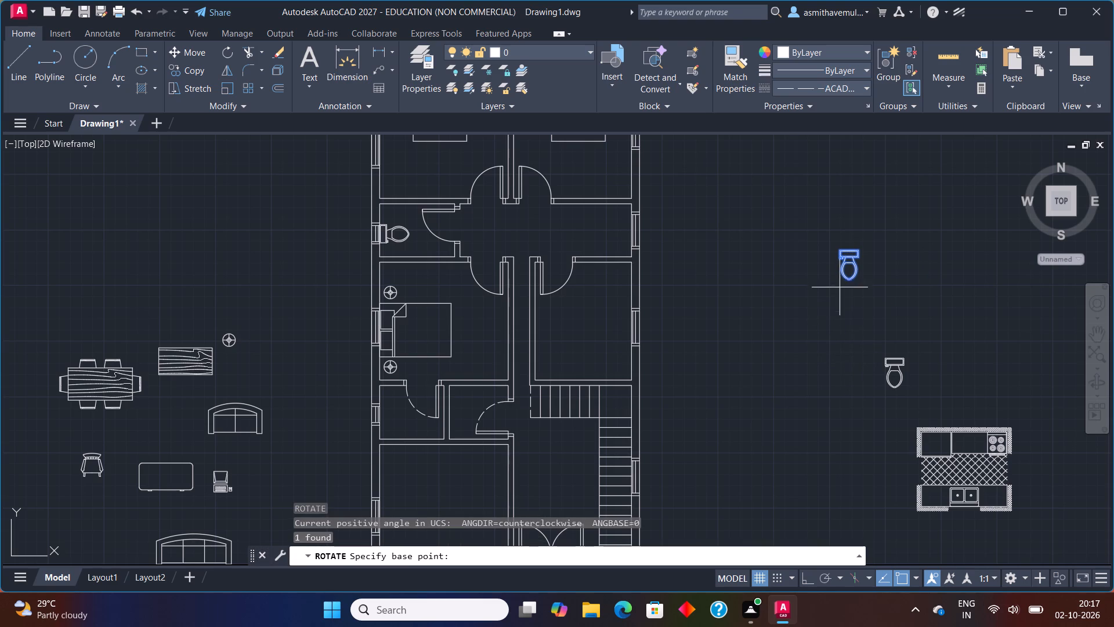
pyautogui.scroll(2, 849, 247)
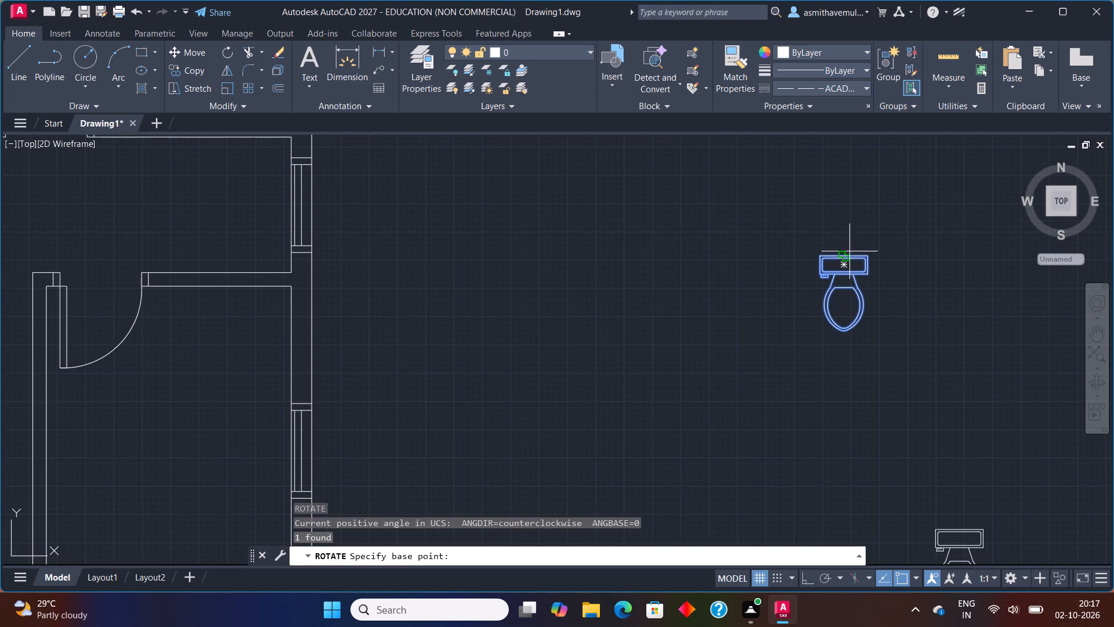
pyautogui.click(844, 260)
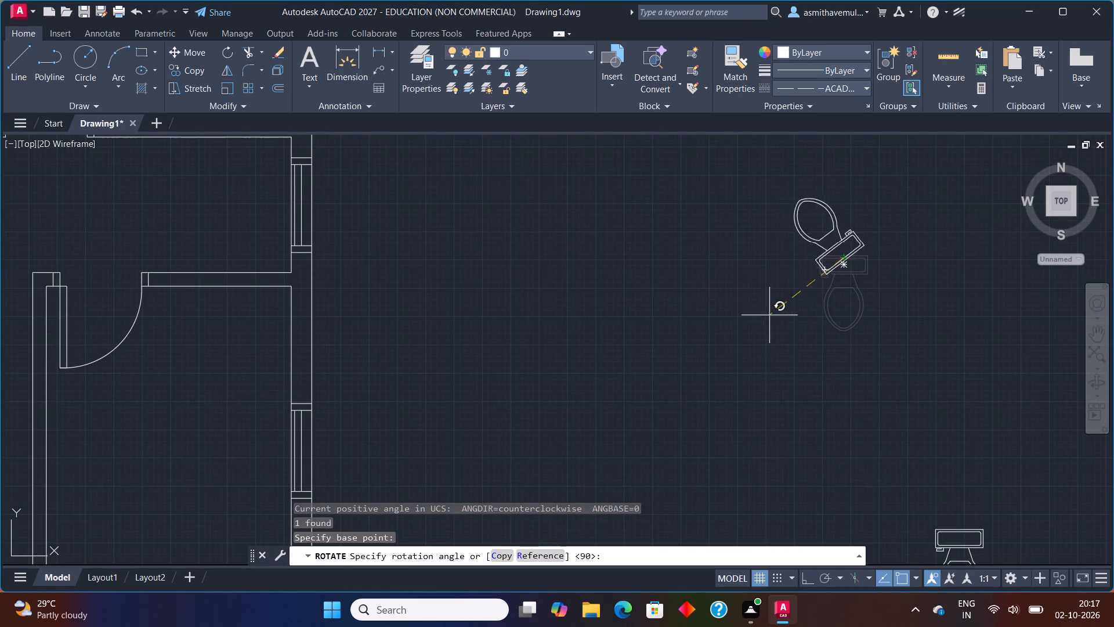
pyautogui.press('F8')
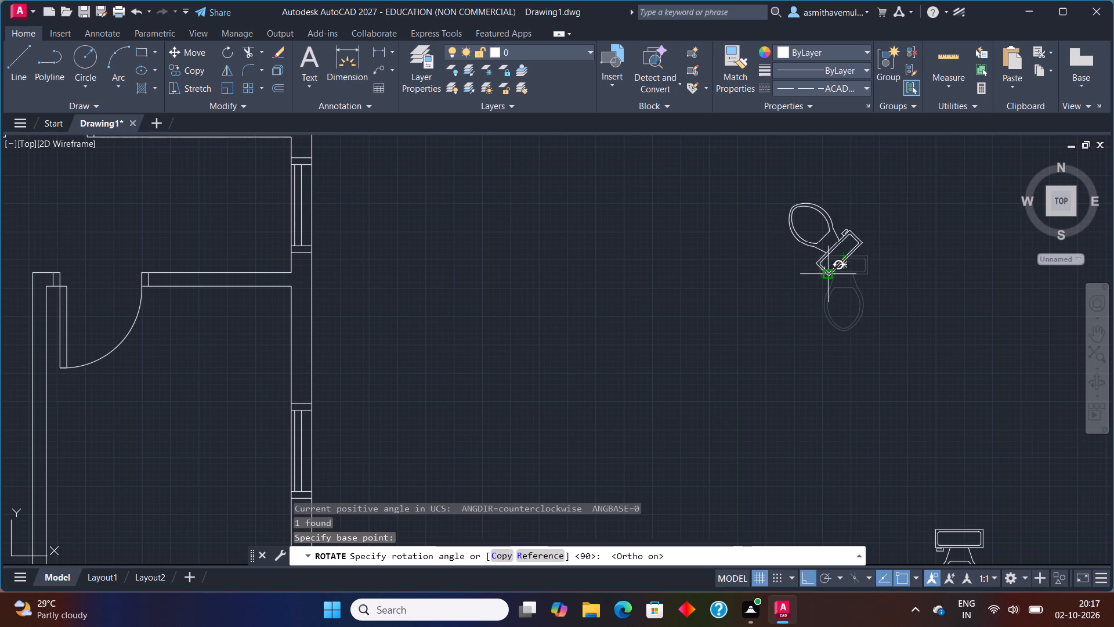
pyautogui.click(853, 237)
# Move the rotated toilet into the small bathroom south of the furnished bedroom, with its tank against the west wall at the window.
pyautogui.moveTo(891, 229); pyautogui.dragTo(871, 255)
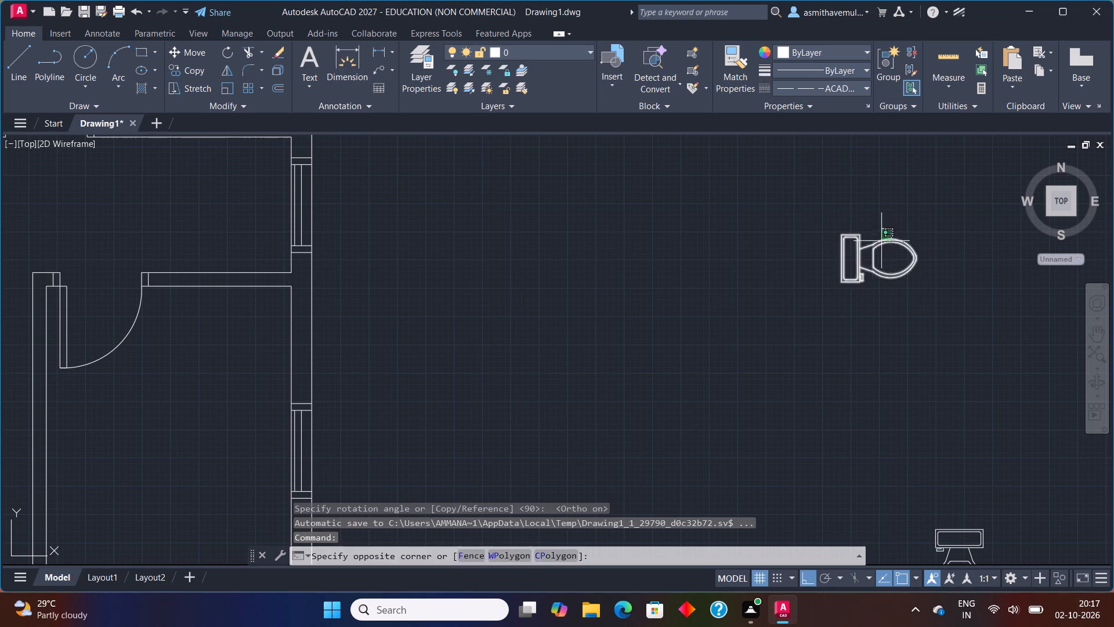
pyautogui.moveTo(871, 255); pyautogui.dragTo(860, 296)
pyautogui.press('m')
pyautogui.press('Return')
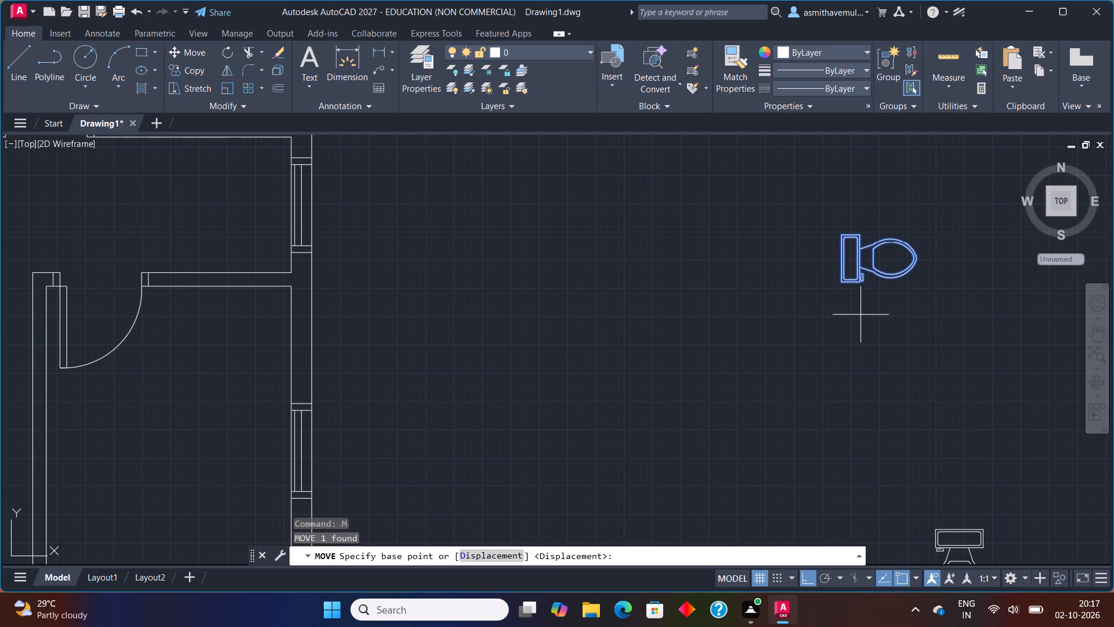
pyautogui.press('F8')
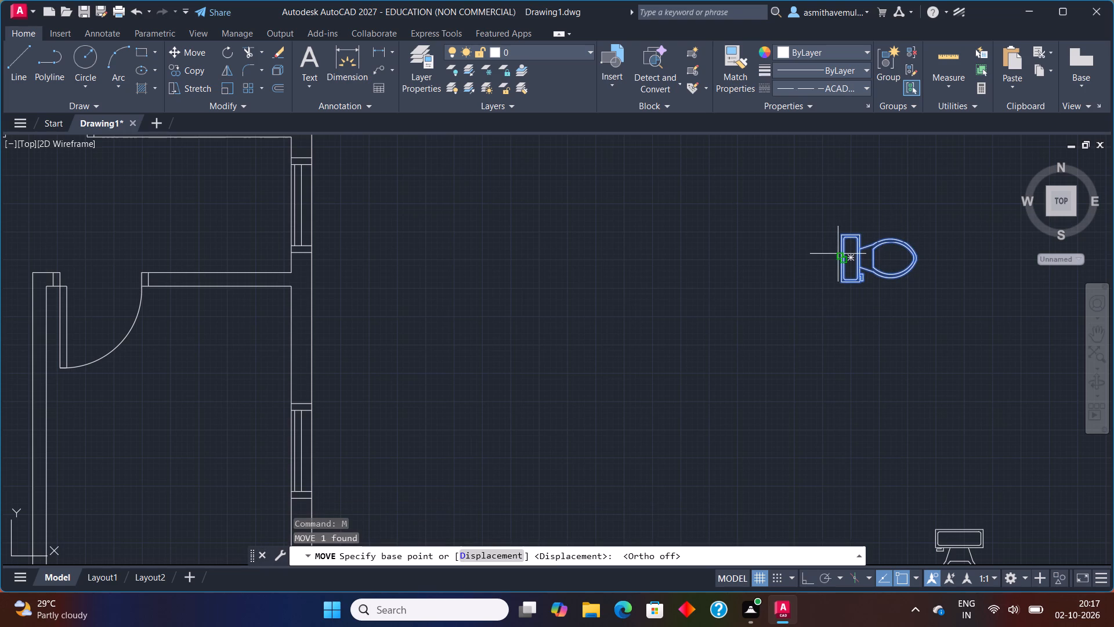
pyautogui.click(842, 258)
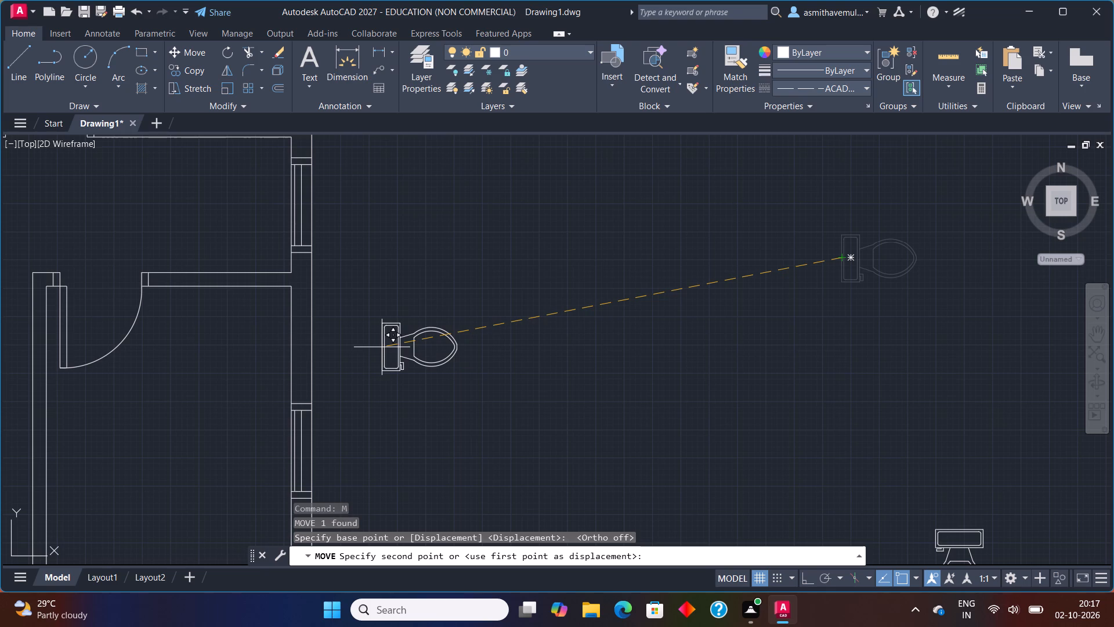
pyautogui.scroll(-1, 382, 344)
pyautogui.moveTo(357, 339); pyautogui.dragTo(592, 334, button='middle')
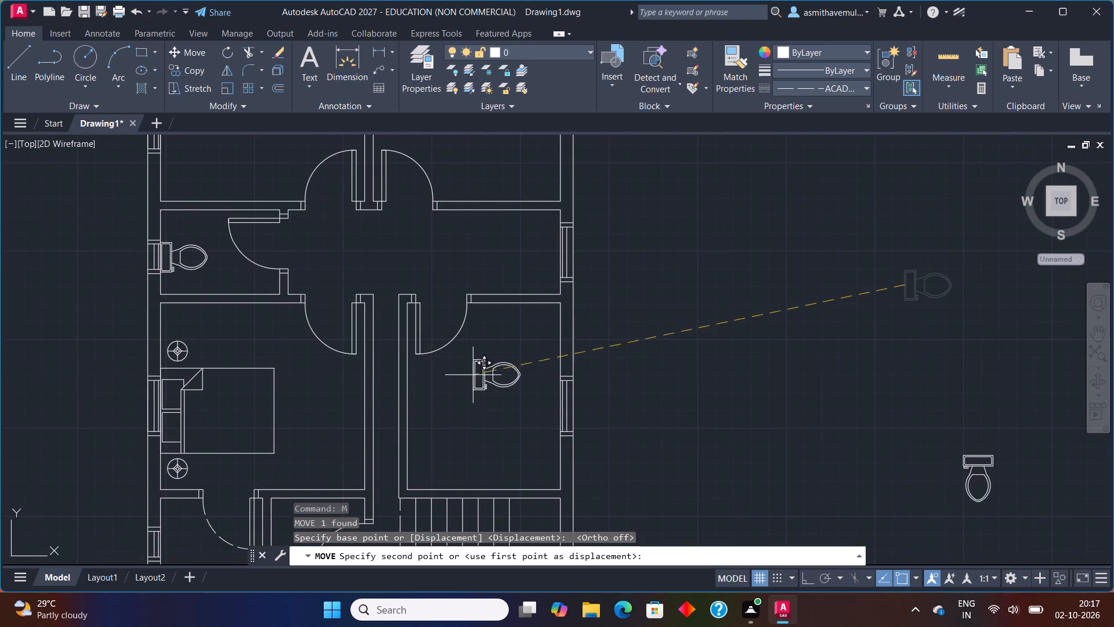
pyautogui.scroll(-1, 214, 432)
pyautogui.moveTo(214, 432); pyautogui.dragTo(303, 326, button='middle')
pyautogui.scroll(3, 275, 406)
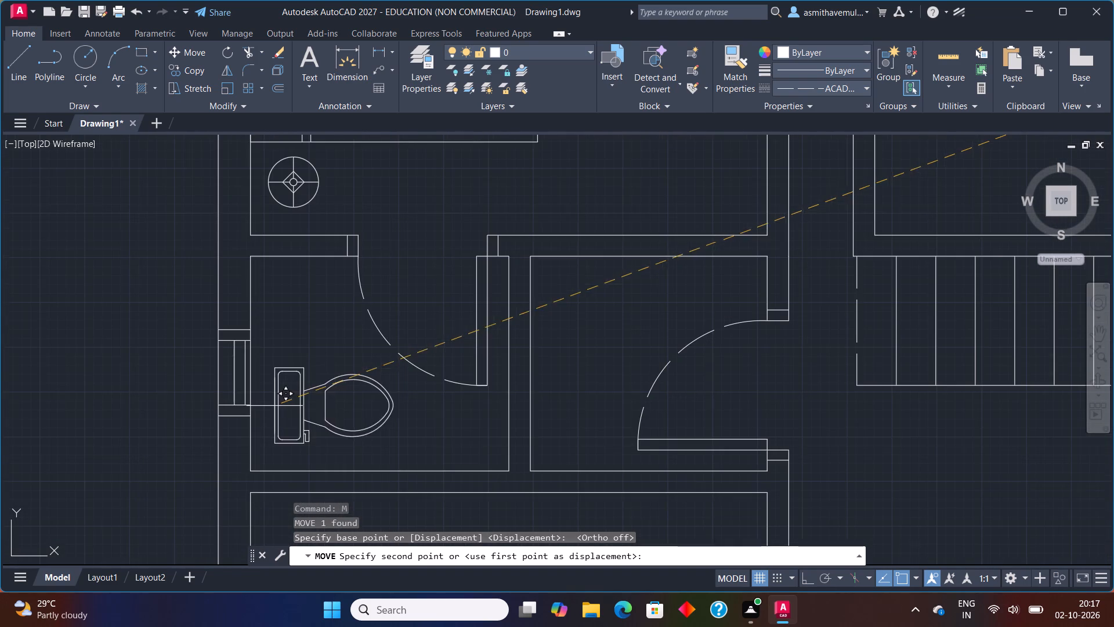
pyautogui.scroll(1, 251, 394)
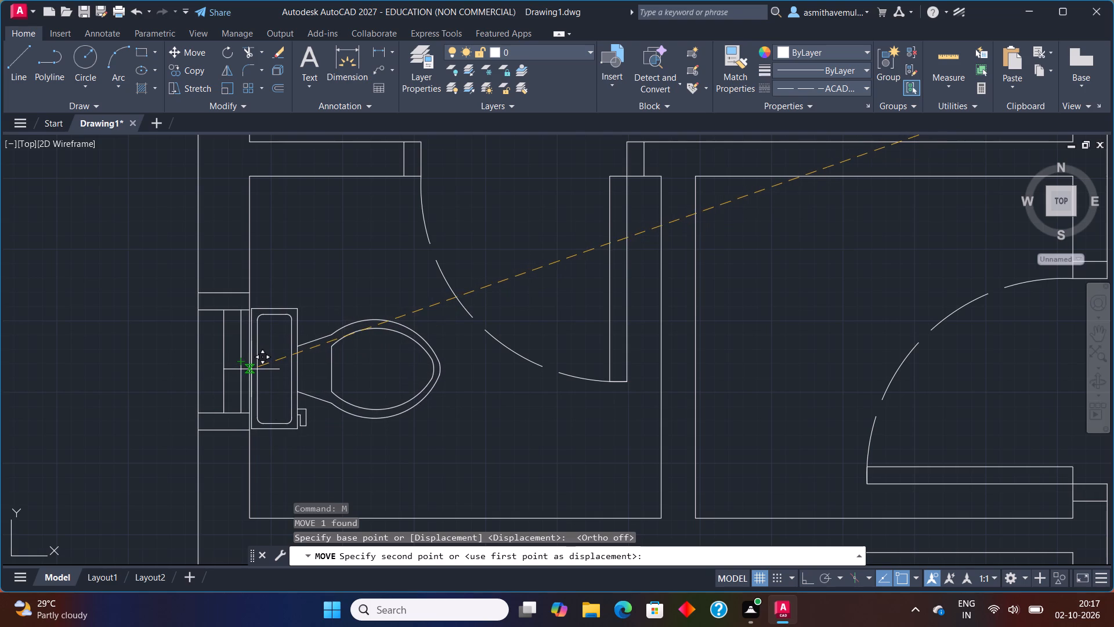
pyautogui.scroll(2, 248, 368)
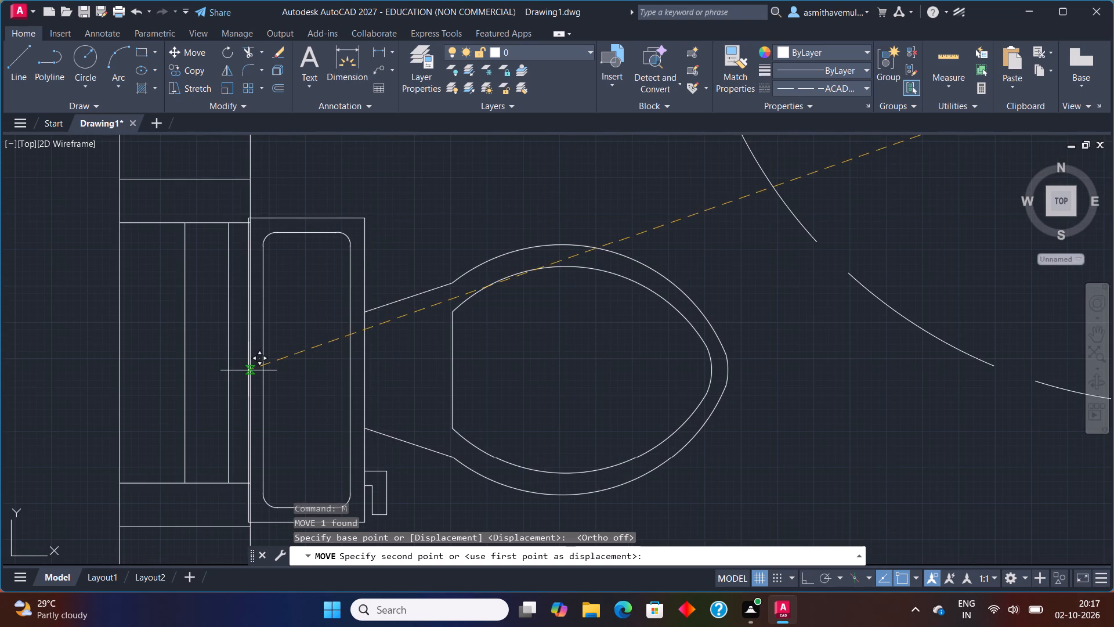
pyautogui.click(251, 372)
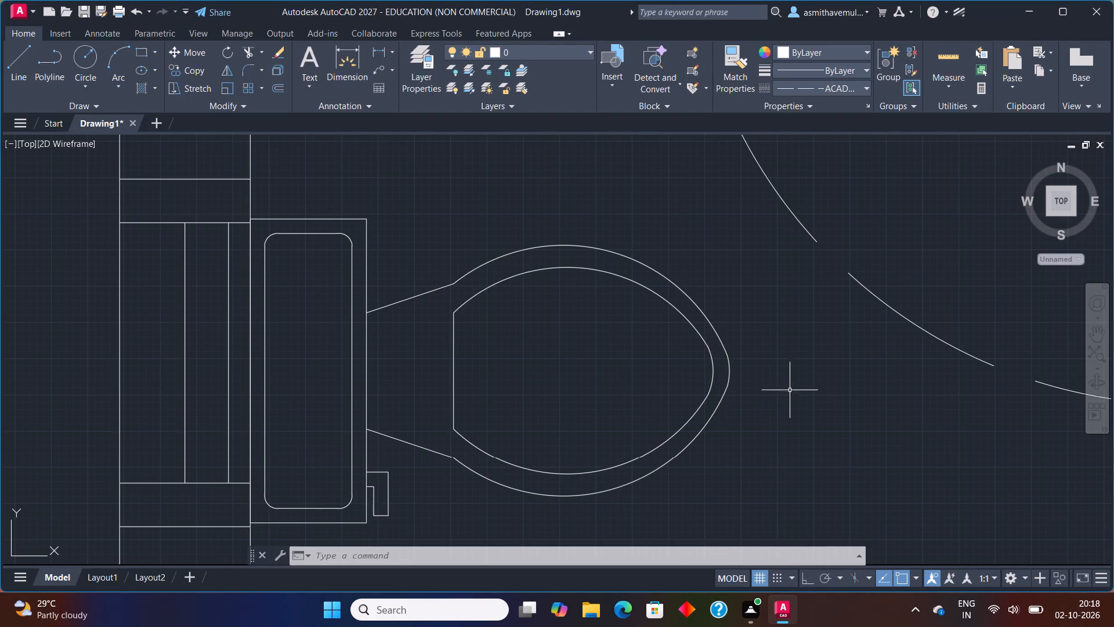
# Move the loose washbasin block from east of the plan to the open space just west of the southern bathroom.
pyautogui.scroll(-3, 704, 355)
pyautogui.moveTo(728, 379); pyautogui.dragTo(690, 347, button='middle')
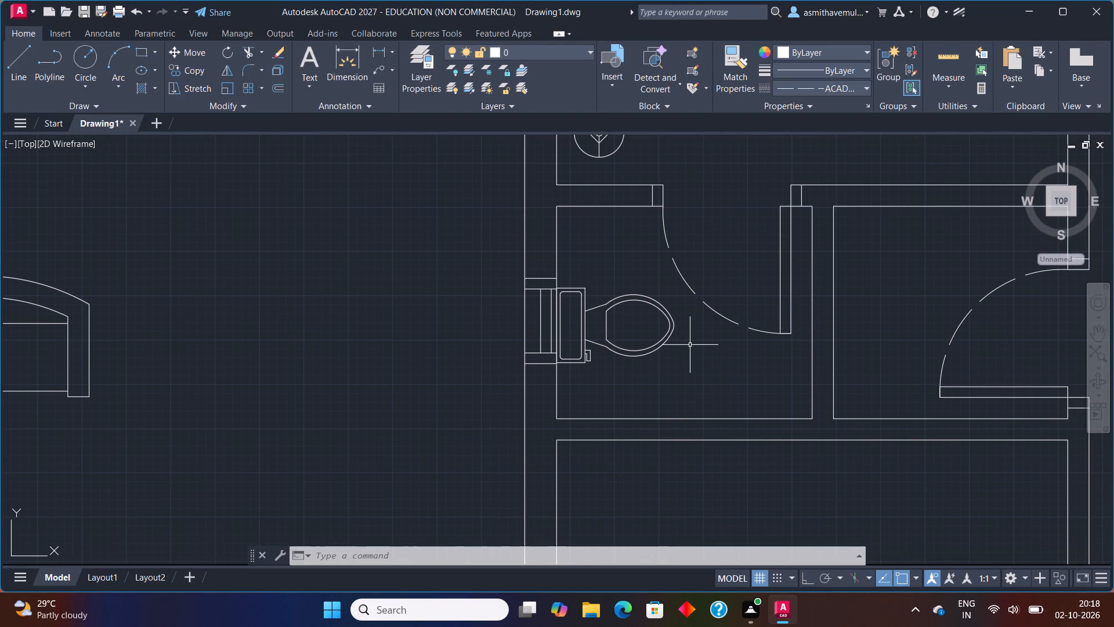
pyautogui.scroll(-3, 699, 329)
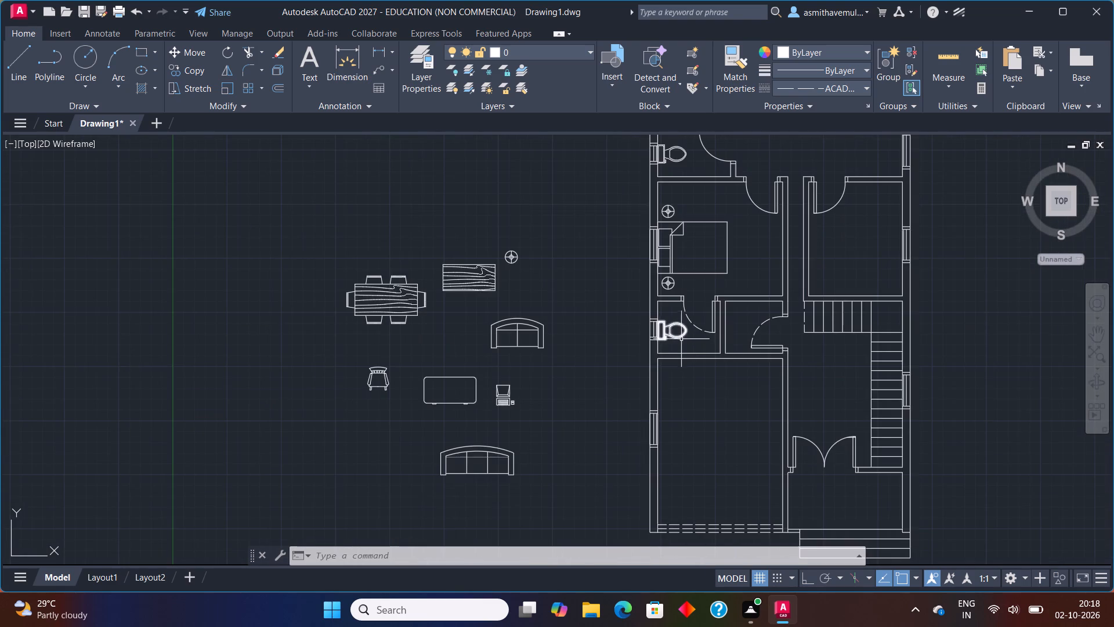
pyautogui.moveTo(649, 370); pyautogui.dragTo(246, 280, button='middle')
pyautogui.moveTo(887, 416); pyautogui.dragTo(738, 384)
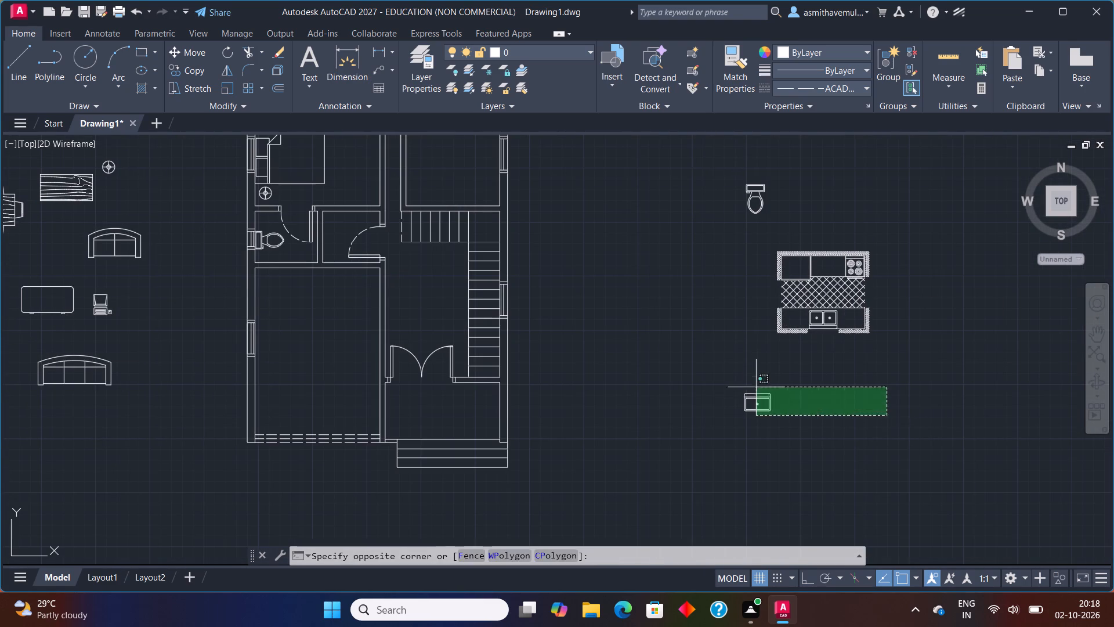
pyautogui.moveTo(738, 384); pyautogui.dragTo(699, 420)
pyautogui.press('m')
pyautogui.press('Return')
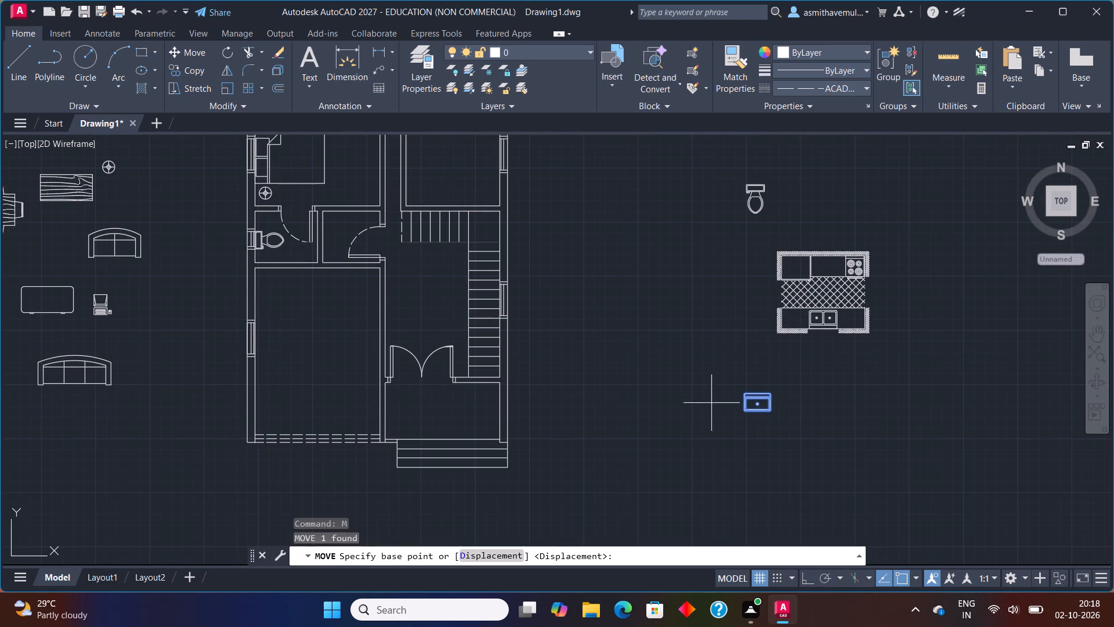
pyautogui.click(768, 393)
pyautogui.moveTo(312, 213); pyautogui.dragTo(625, 307, button='middle')
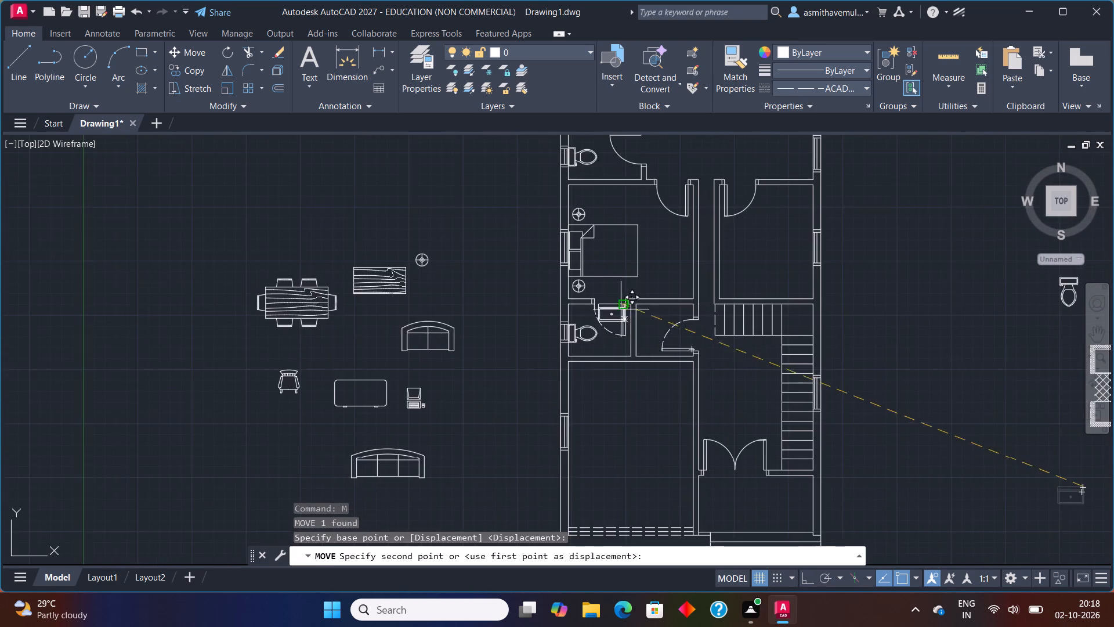
pyautogui.scroll(1, 588, 316)
pyautogui.click(490, 327)
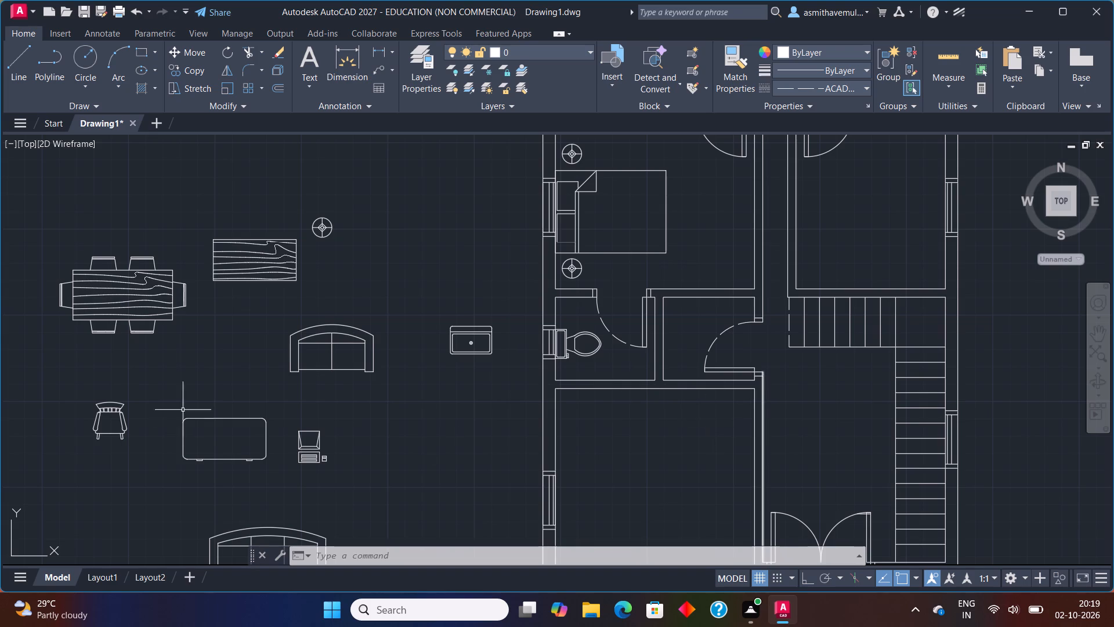
# Scale the washbasin block down slightly about its northeast corner.
pyautogui.moveTo(530, 365); pyautogui.dragTo(527, 362)
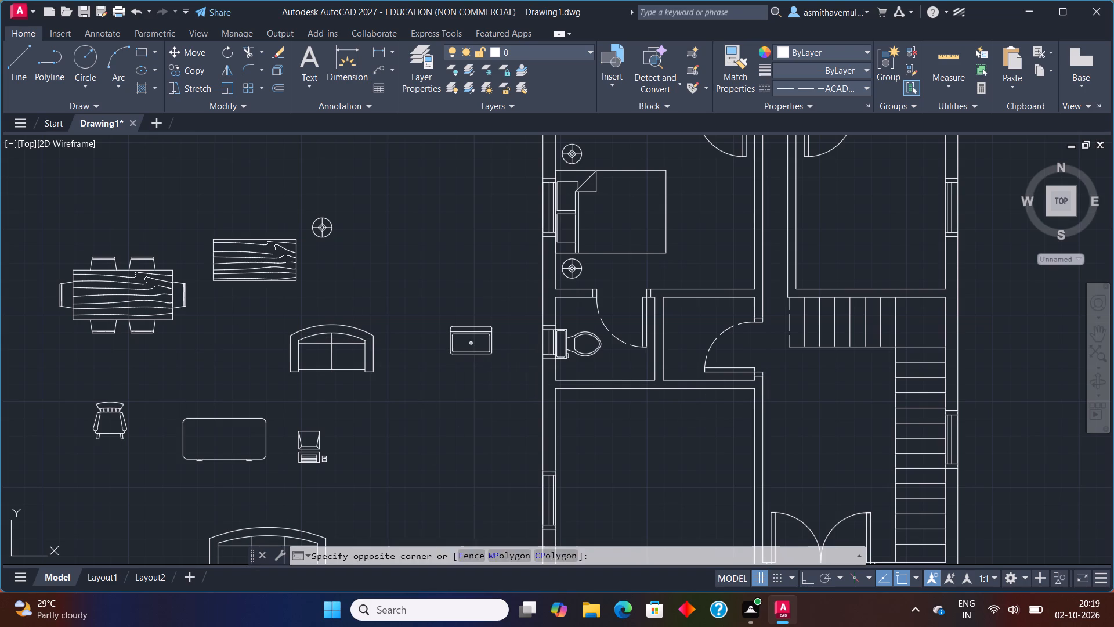
pyautogui.moveTo(527, 362); pyautogui.dragTo(416, 338)
pyautogui.write('SCALE')
pyautogui.press('Return')
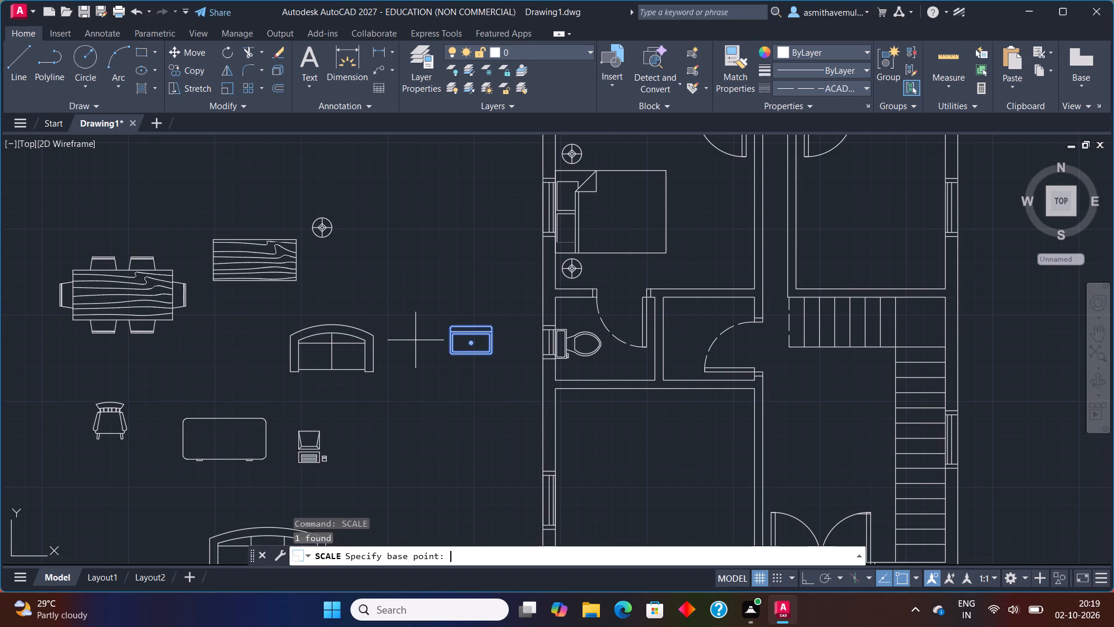
pyautogui.click(495, 326)
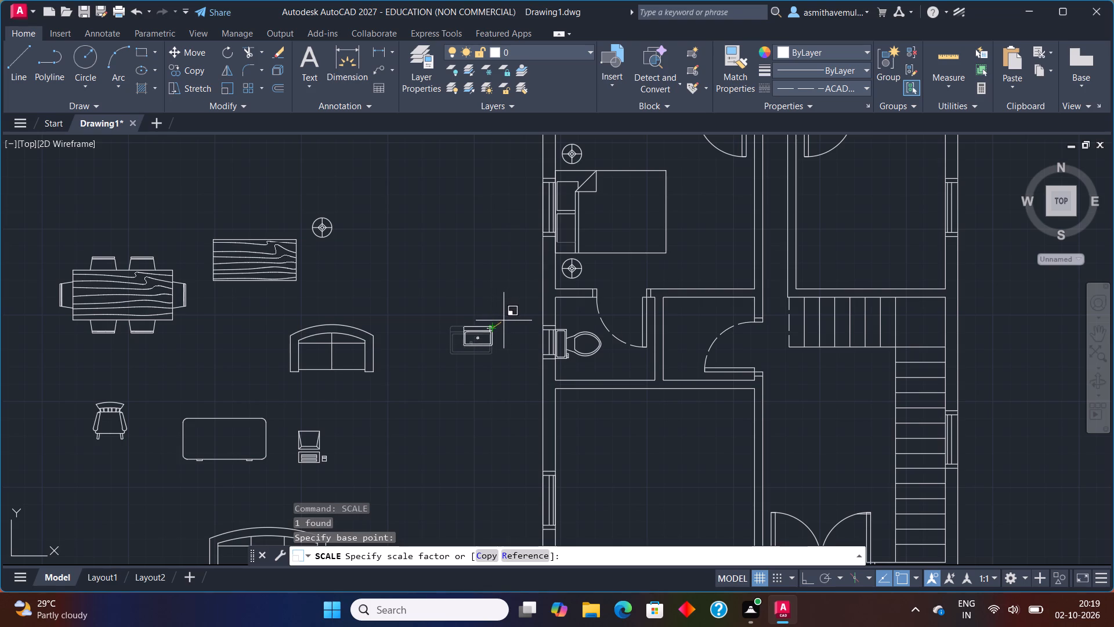
pyautogui.click(506, 319)
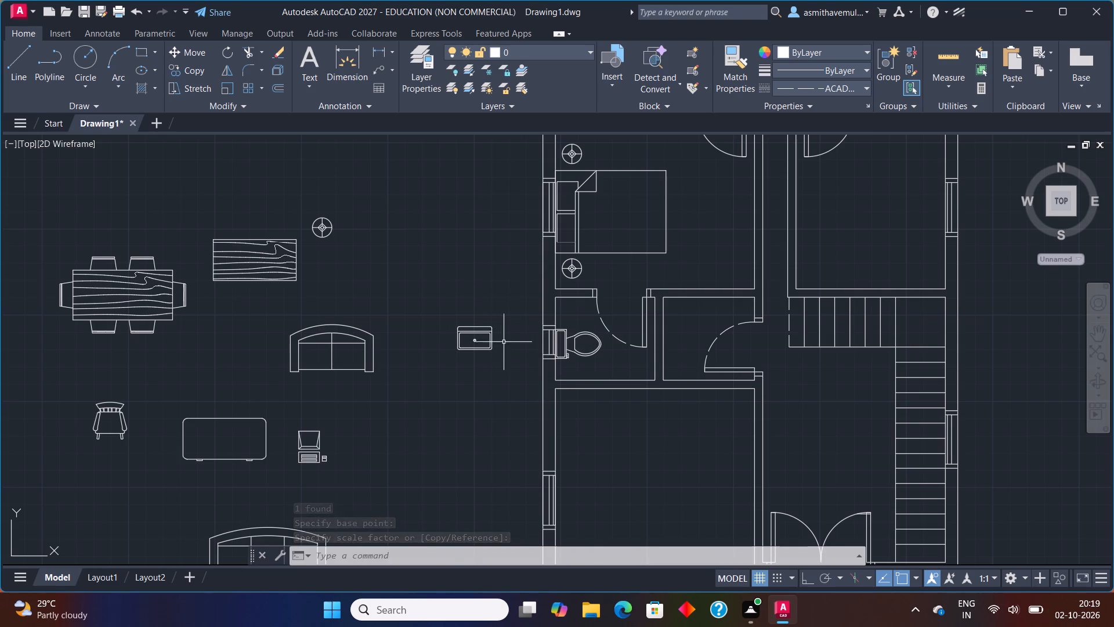
# Copy the reduced washbasin twice, placing the copies in a column directly north of it outside the west wall.
pyautogui.moveTo(497, 341); pyautogui.dragTo(431, 350)
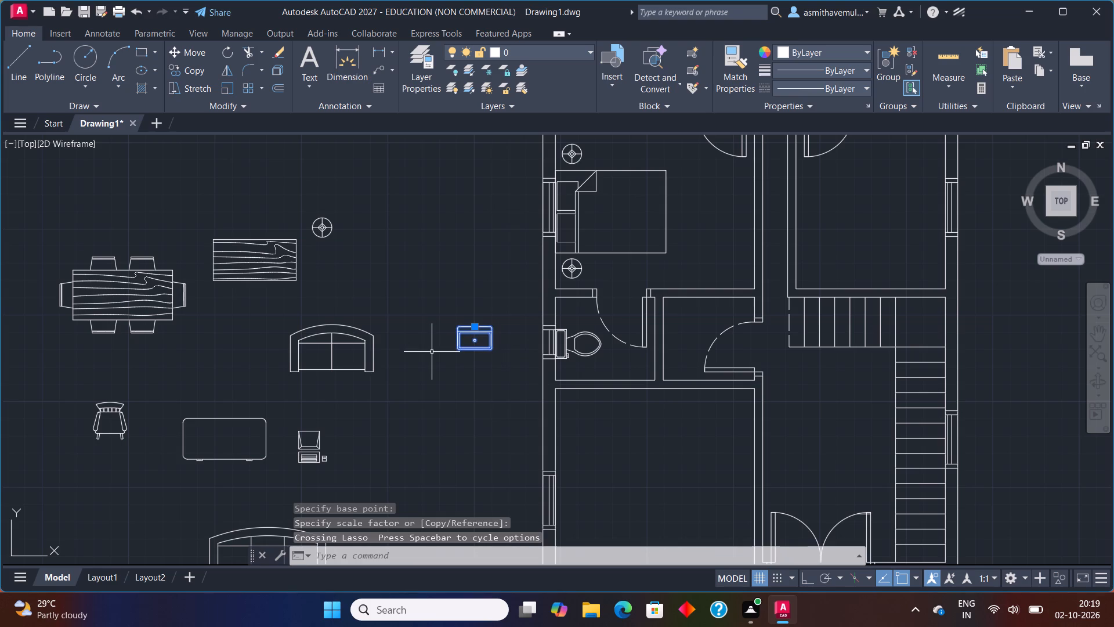
pyautogui.press('c')
pyautogui.write('OPY')
pyautogui.press('Return')
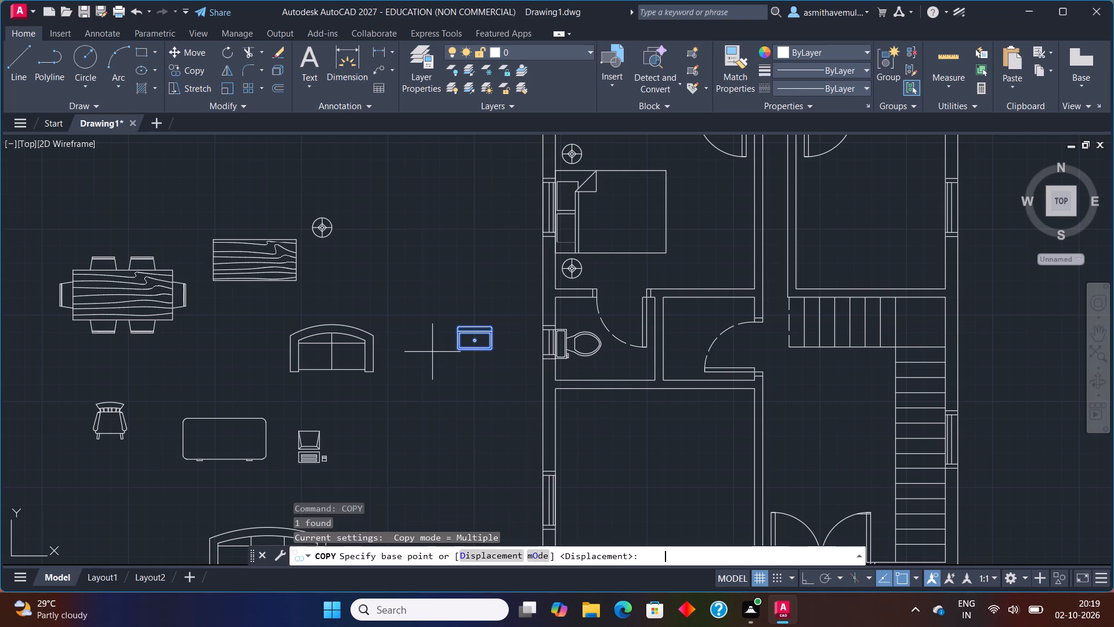
pyautogui.click(475, 323)
pyautogui.click(469, 280)
pyautogui.click(475, 218)
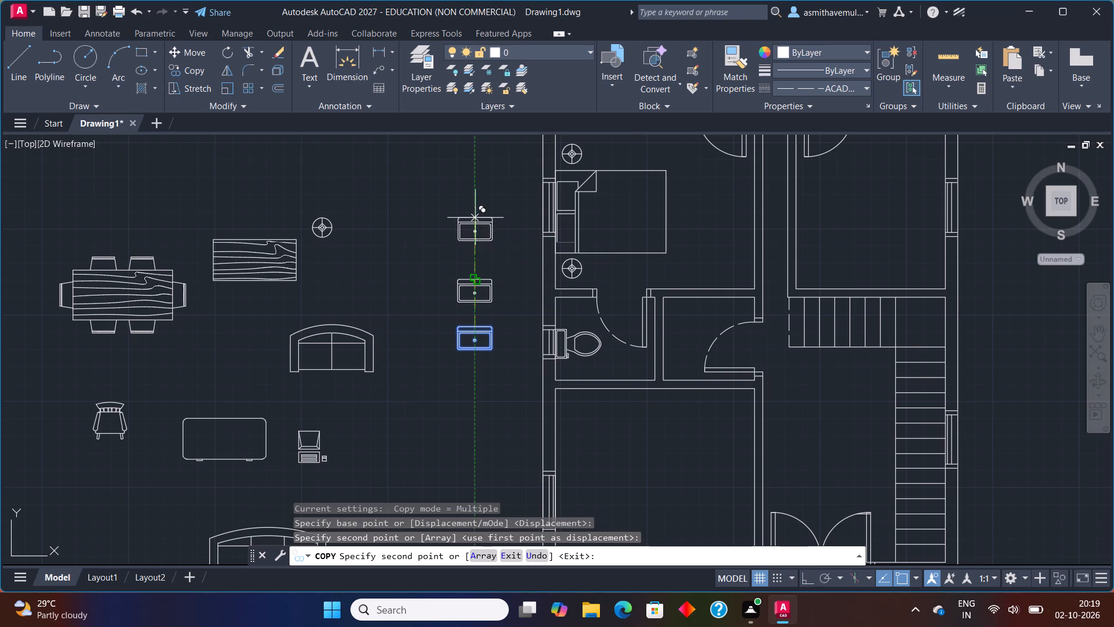
pyautogui.press('Escape')
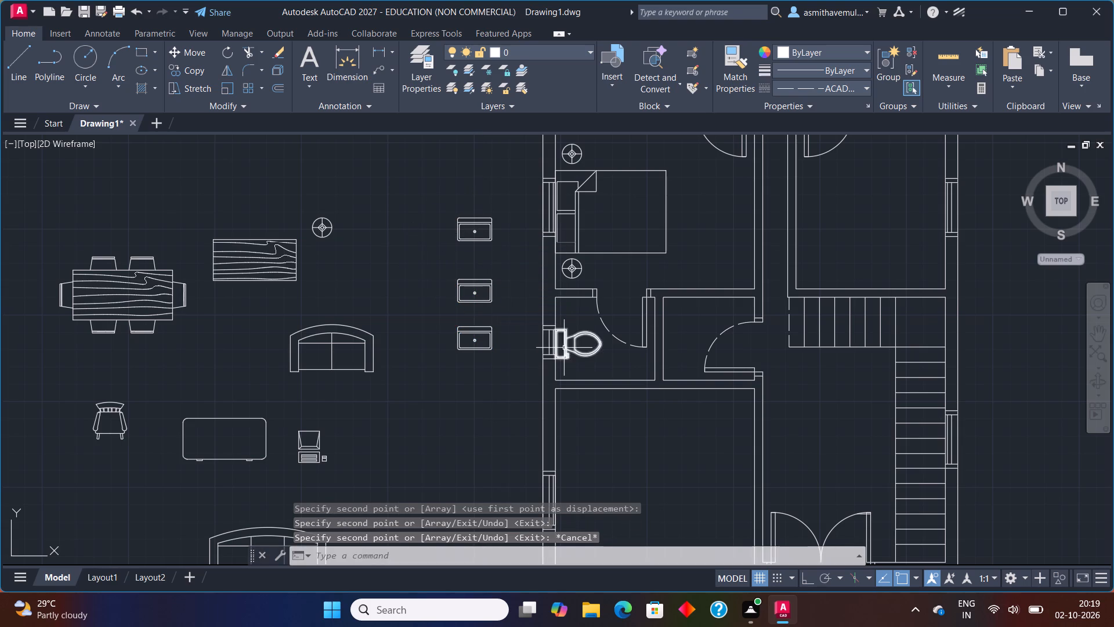
# Rotate the southernmost washbasin 90 degrees counterclockwise about its northeast corner so that its back edge faces west.
pyautogui.moveTo(501, 340); pyautogui.dragTo(433, 355)
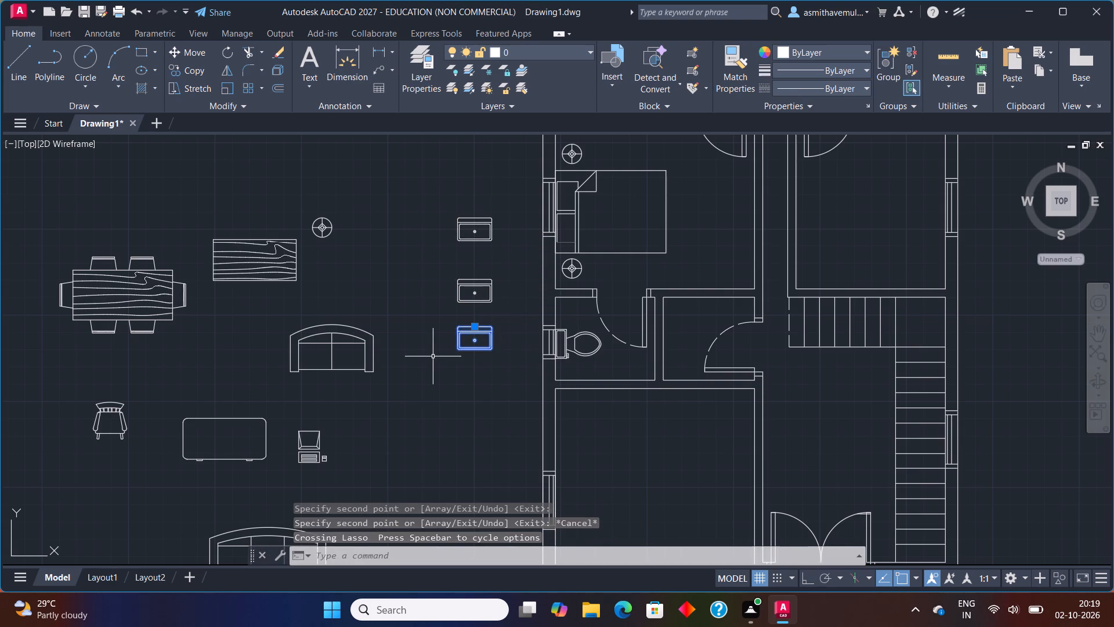
pyautogui.write('RO')
pyautogui.press('Return')
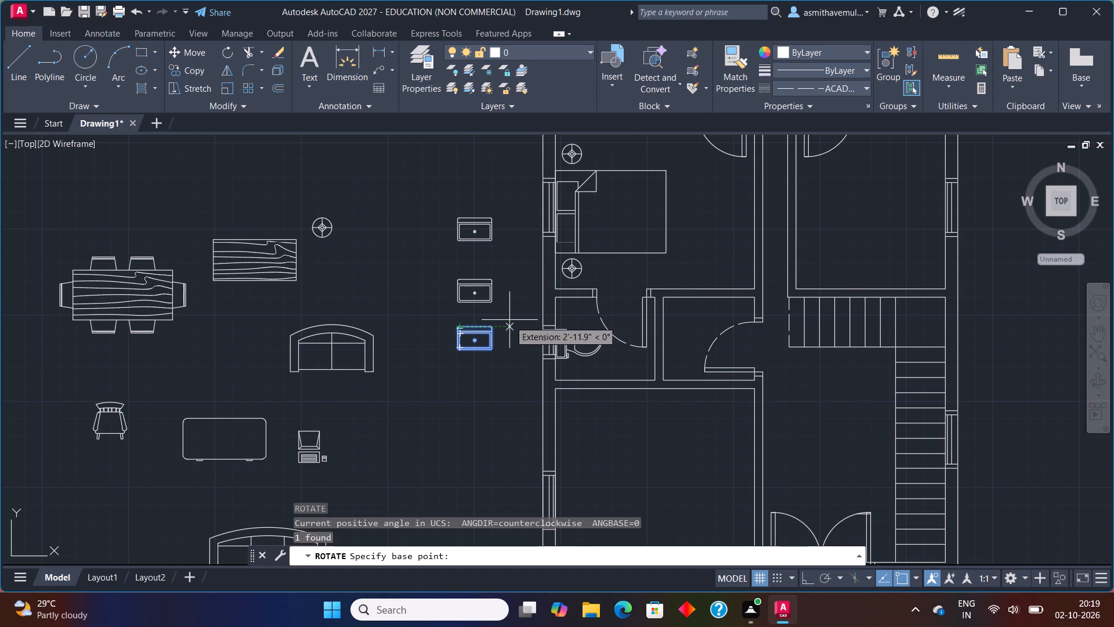
pyautogui.click(493, 326)
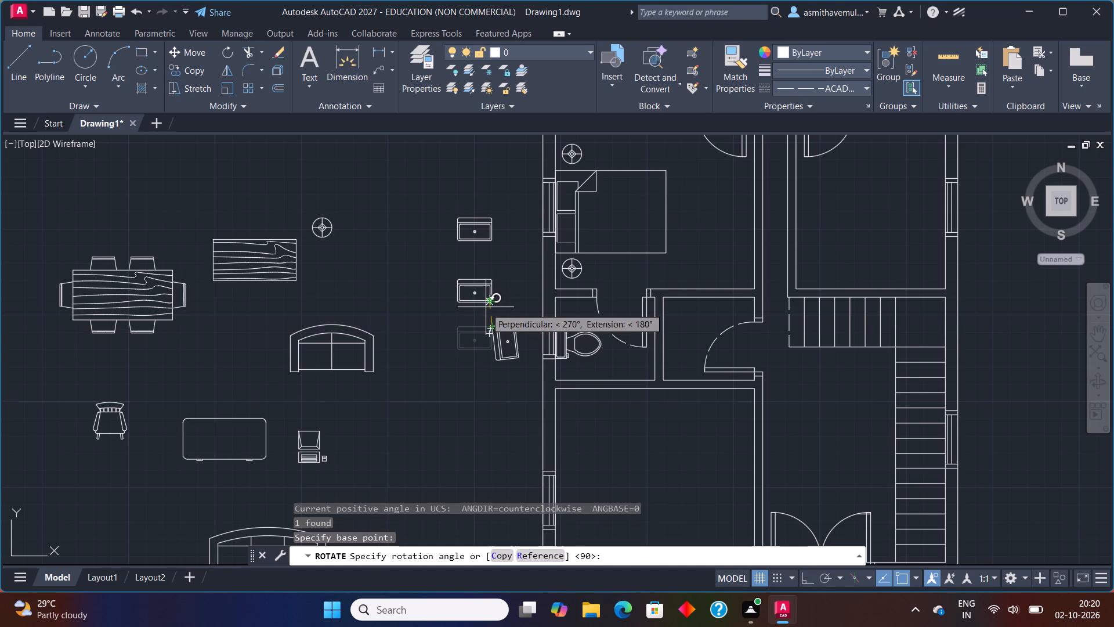
pyautogui.press('F8')
pyautogui.click(486, 311)
# Move the rotated washbasin about 2'-3" straight west, below the two unrotated copies.
pyautogui.moveTo(524, 312); pyautogui.dragTo(512, 322)
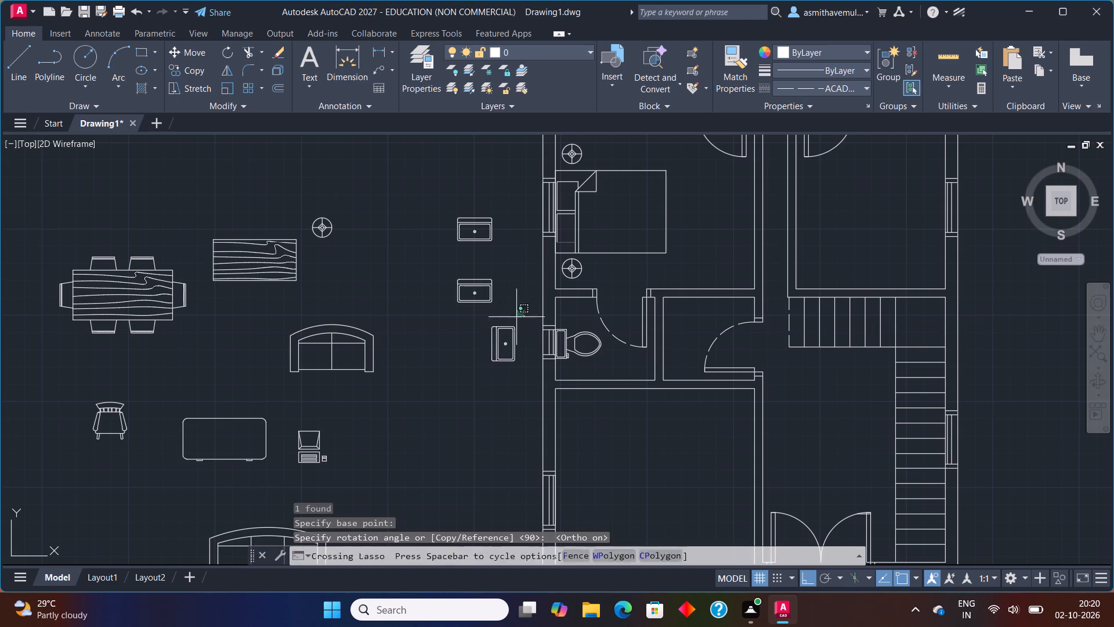
pyautogui.moveTo(512, 322); pyautogui.dragTo(482, 381)
pyautogui.press('m')
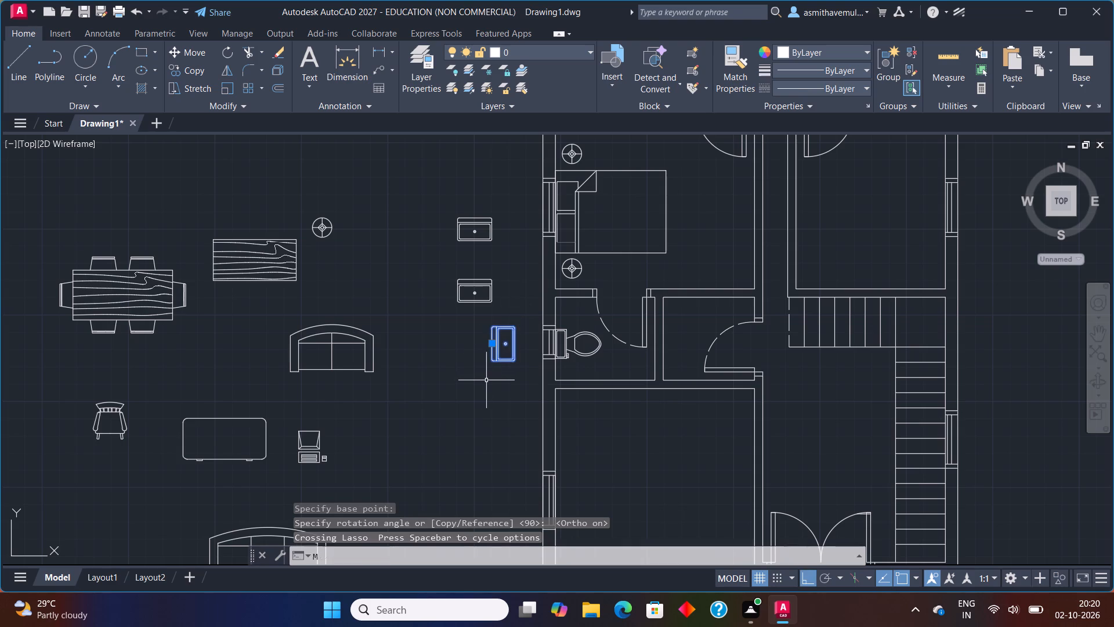
pyautogui.press('Return')
pyautogui.click(497, 362)
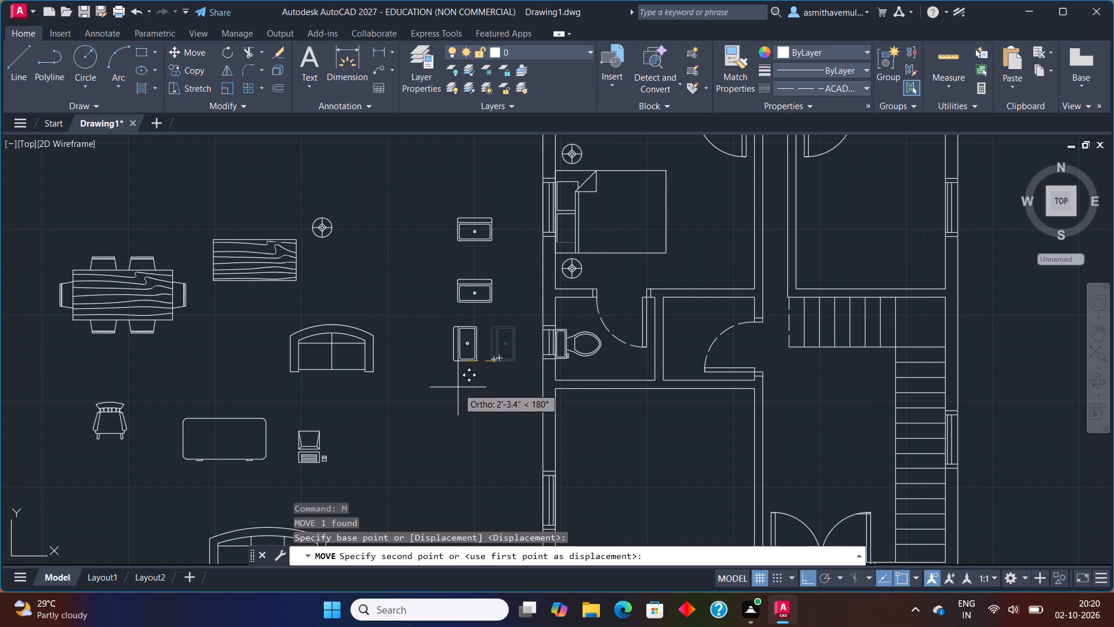
pyautogui.click(458, 388)
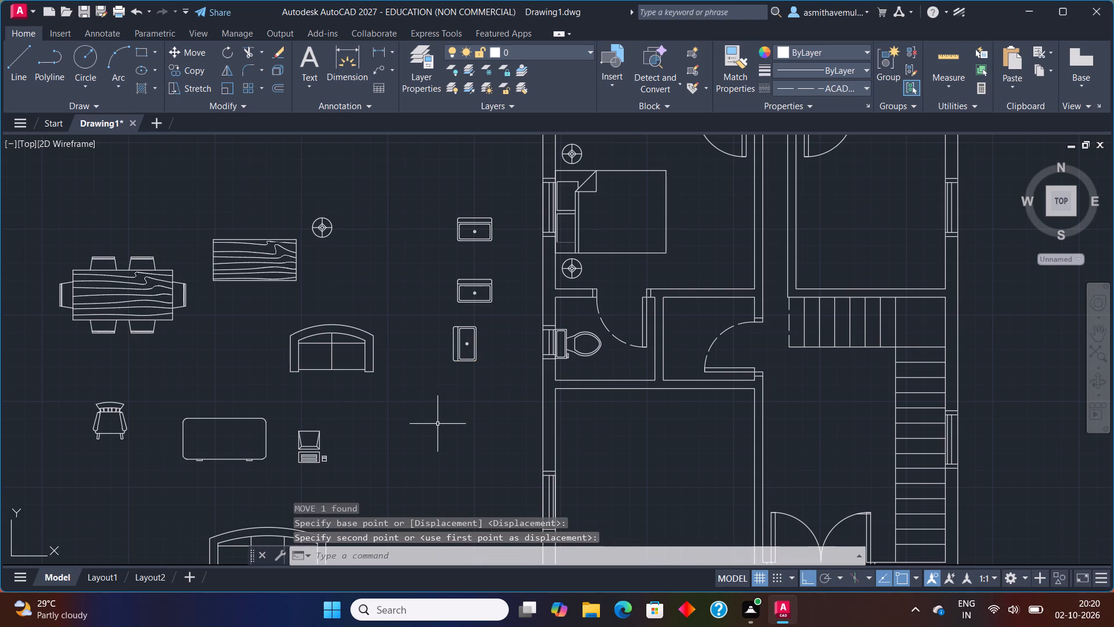
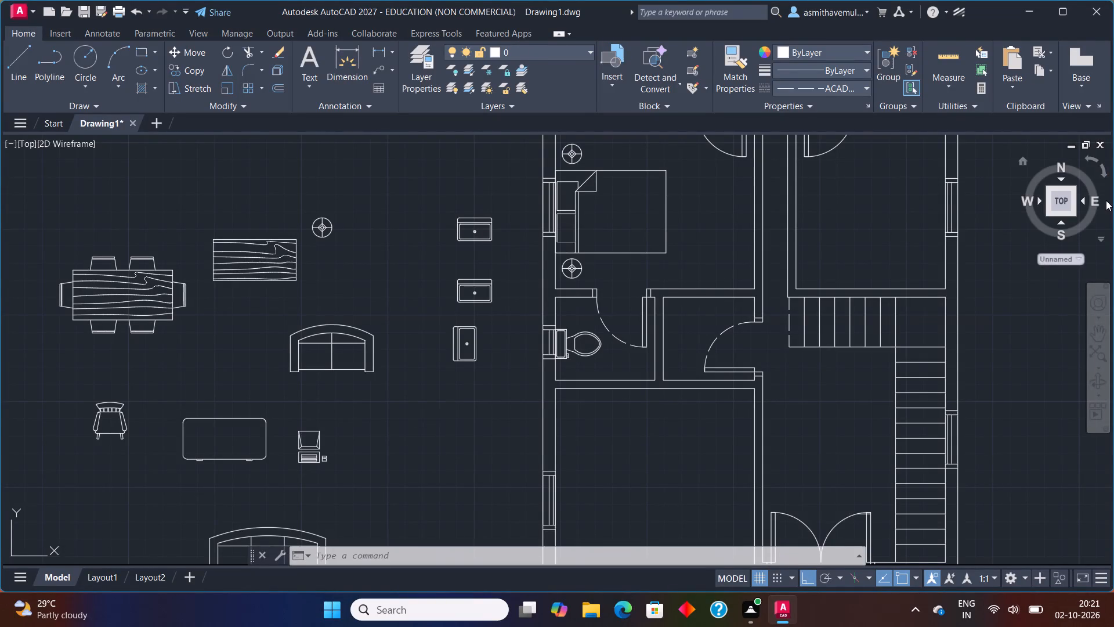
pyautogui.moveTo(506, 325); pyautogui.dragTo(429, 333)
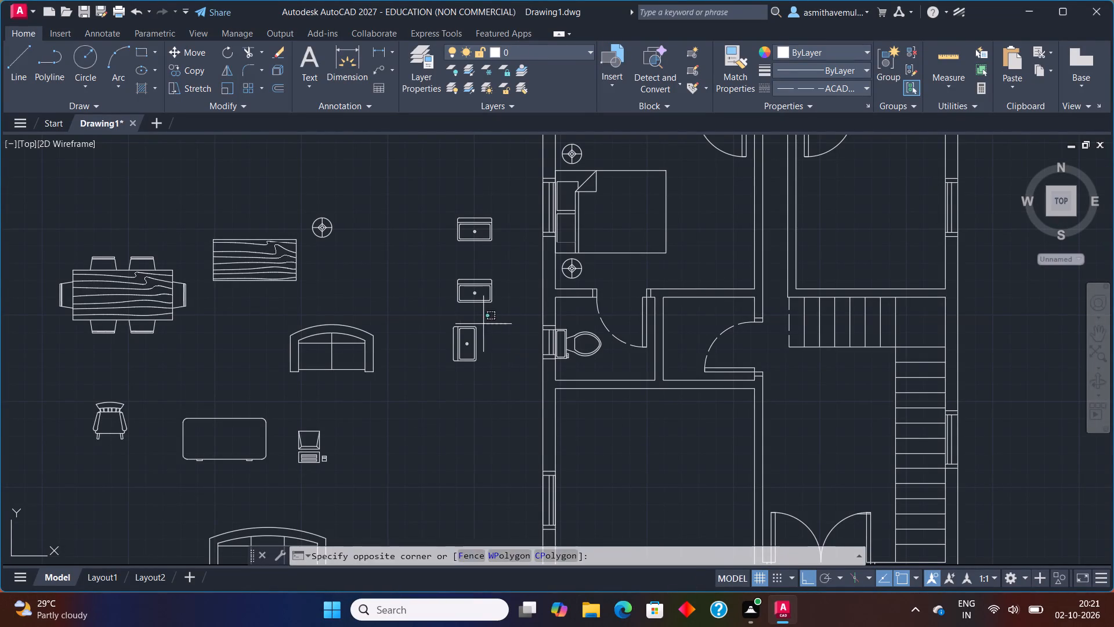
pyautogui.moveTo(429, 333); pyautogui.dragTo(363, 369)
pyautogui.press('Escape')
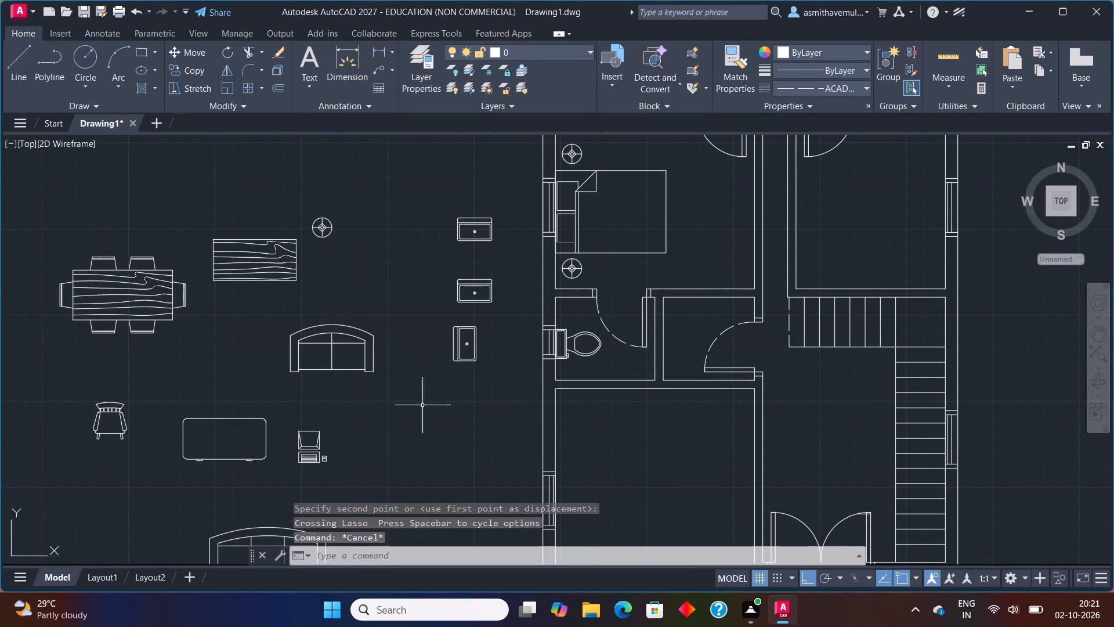
# Rotate the southernmost washbasin another 90 degrees counterclockwise about a point on its west edge, so its back edge faces south.
pyautogui.moveTo(507, 352); pyautogui.dragTo(404, 352)
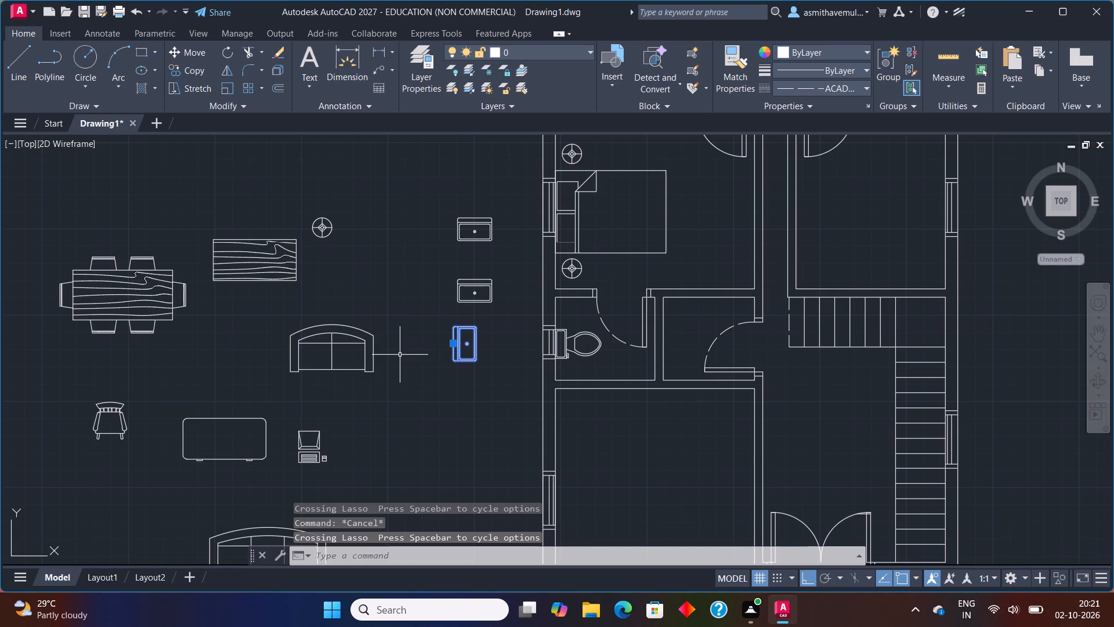
pyautogui.write('RO')
pyautogui.press('Return')
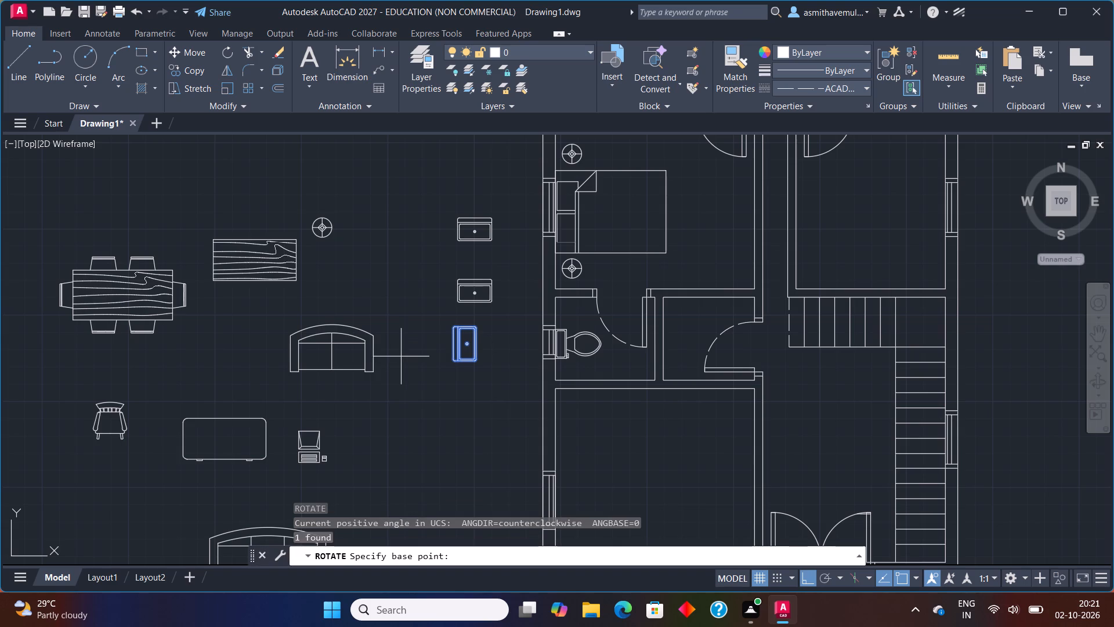
pyautogui.click(451, 350)
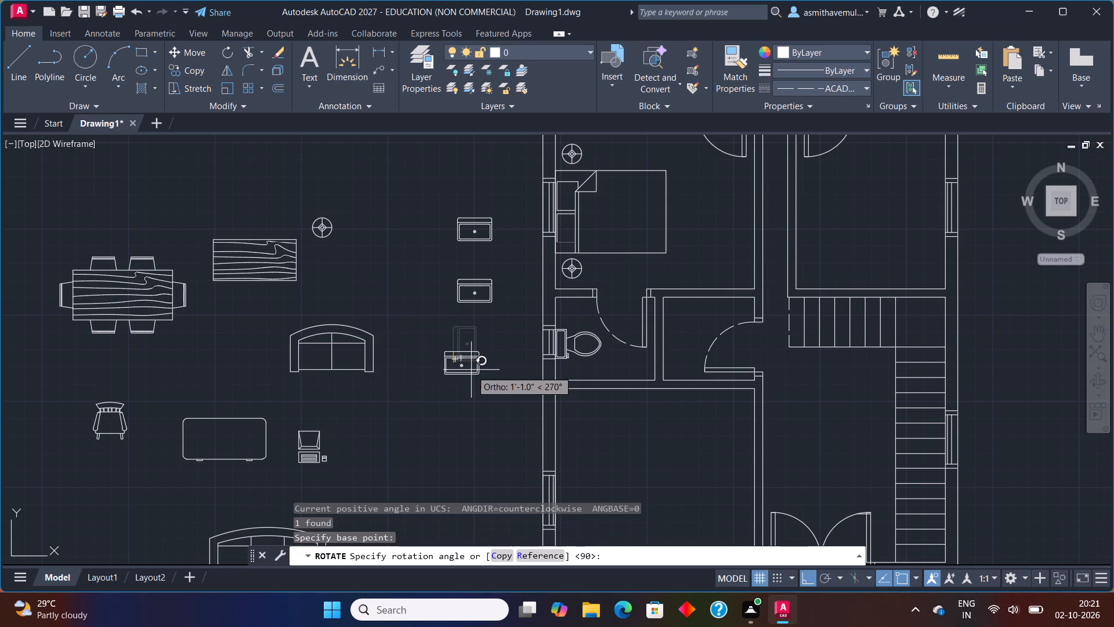
pyautogui.click(451, 321)
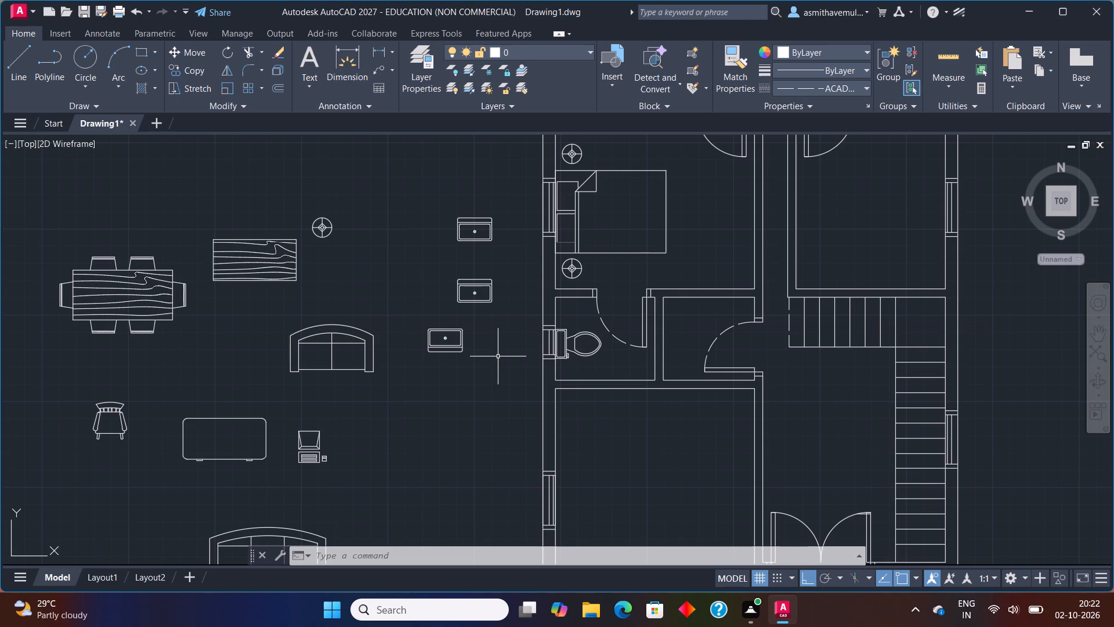
# With ortho off, move the rotated washbasin by its back edge's midpoint onto the south wall of the toilet beside the west wall, below the door swing.
pyautogui.click(464, 351)
pyautogui.press('m')
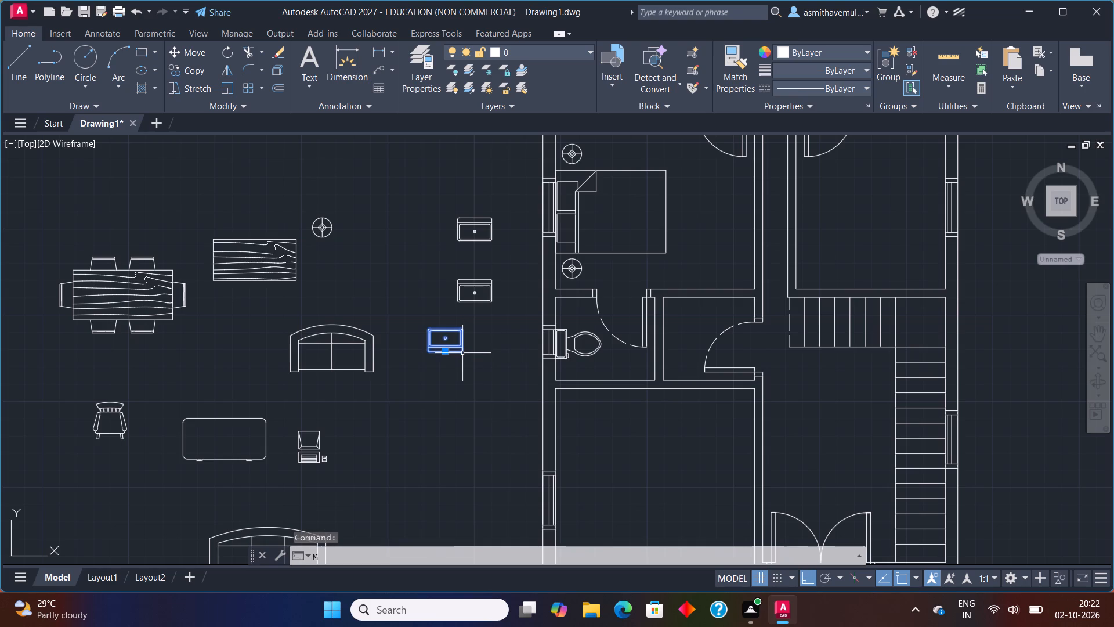
pyautogui.press('Return')
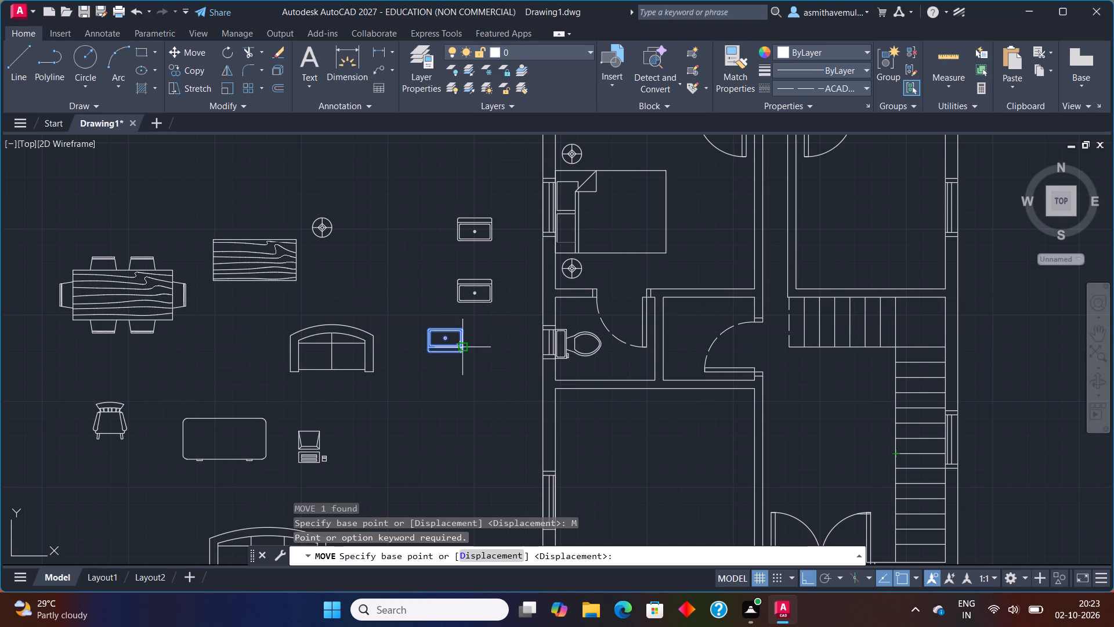
pyautogui.click(438, 352)
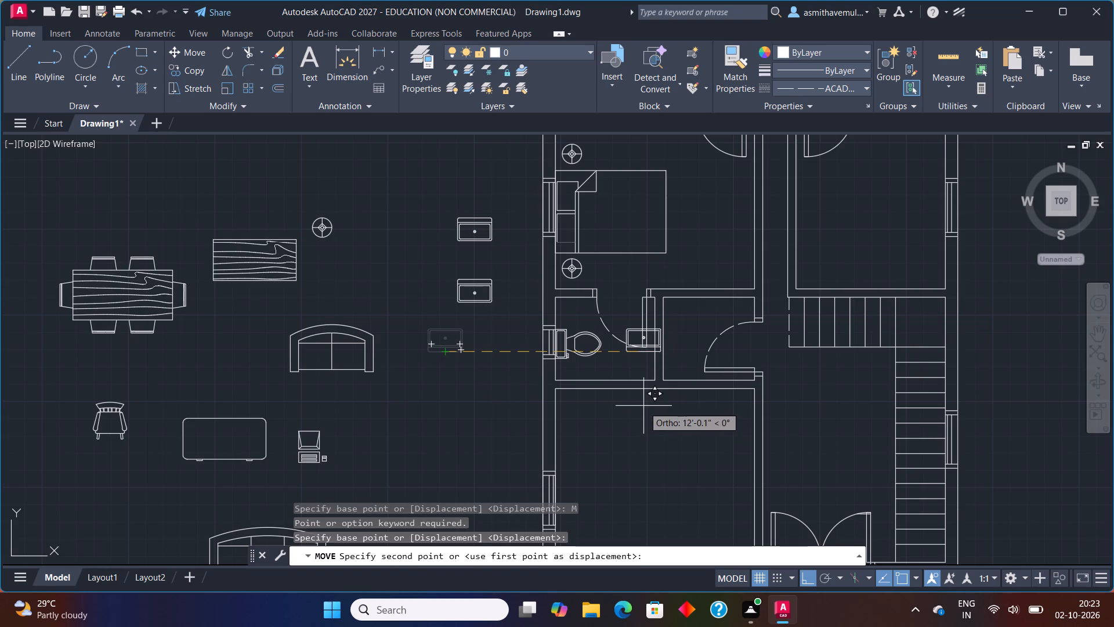
pyautogui.press('F8')
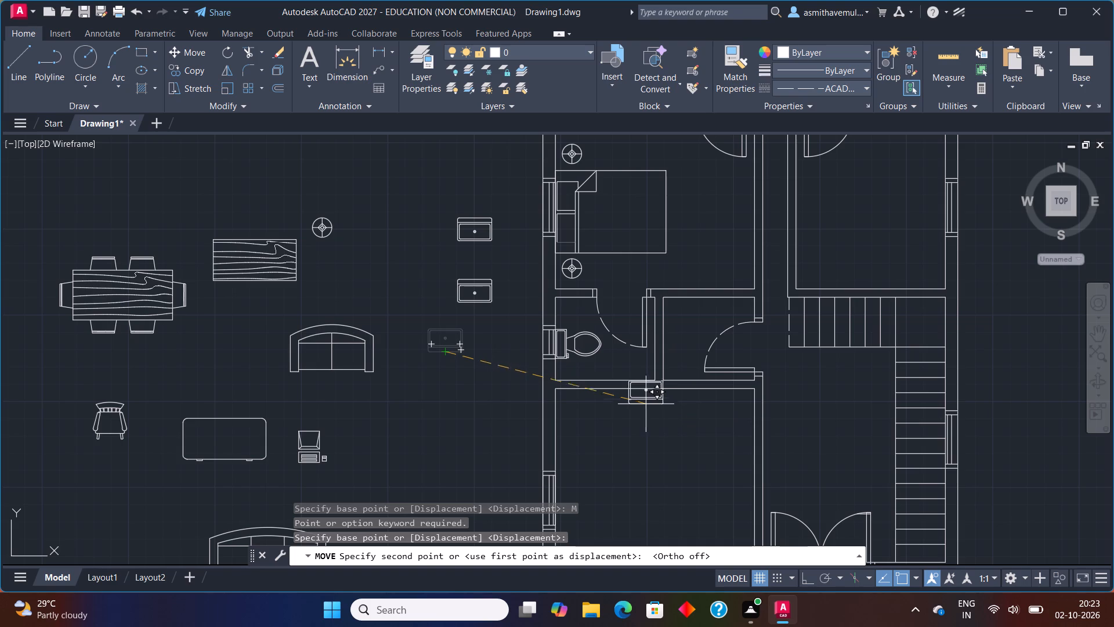
pyautogui.scroll(2, 635, 372)
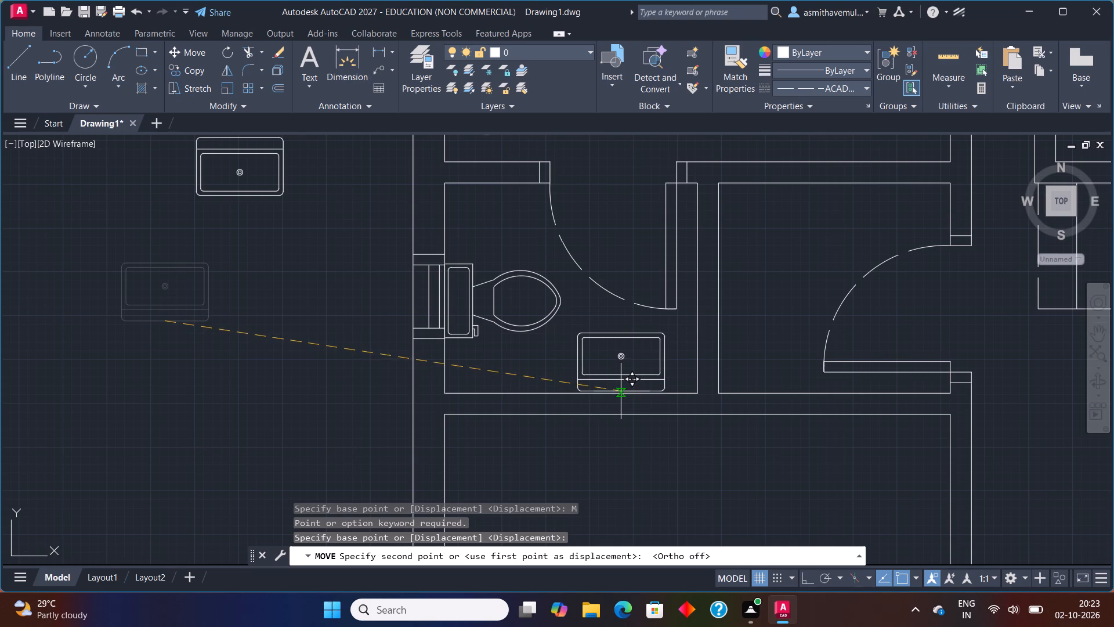
pyautogui.scroll(2, 621, 392)
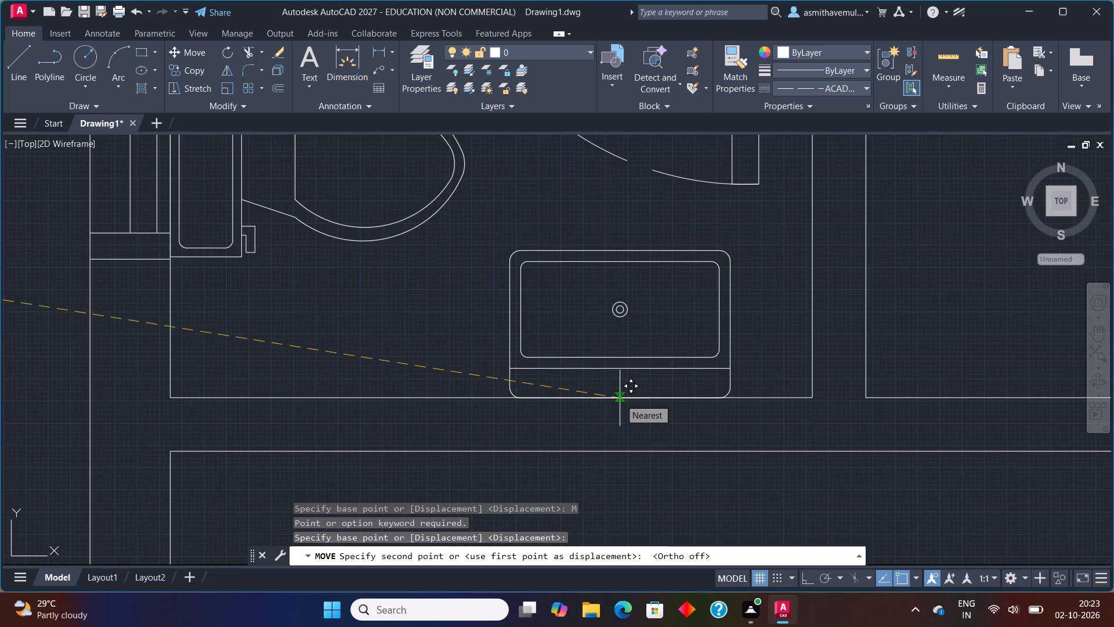
pyautogui.click(620, 399)
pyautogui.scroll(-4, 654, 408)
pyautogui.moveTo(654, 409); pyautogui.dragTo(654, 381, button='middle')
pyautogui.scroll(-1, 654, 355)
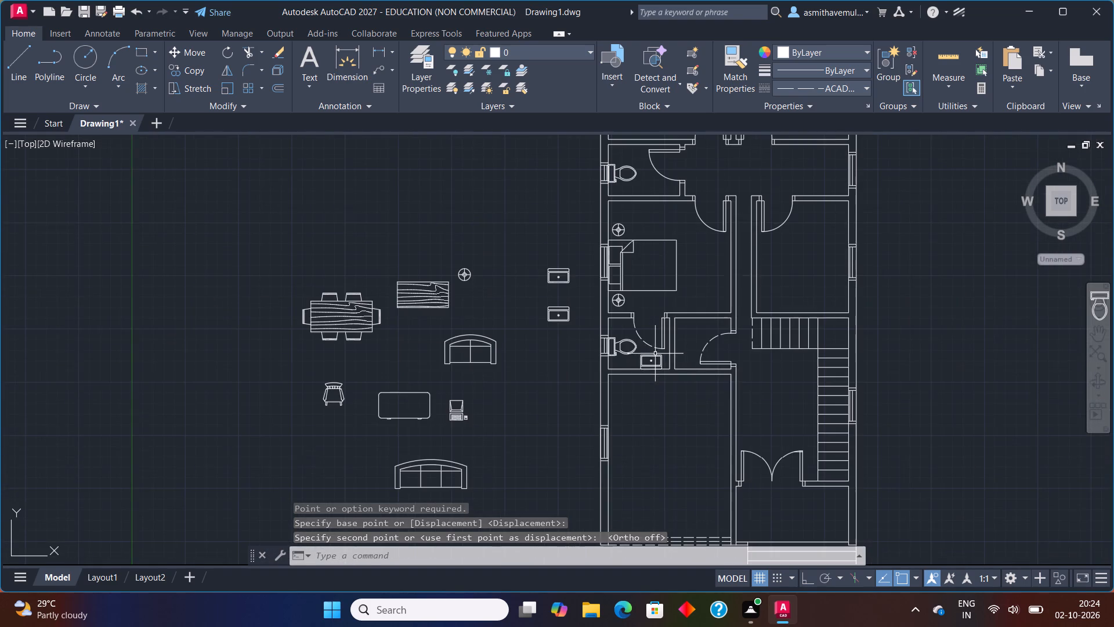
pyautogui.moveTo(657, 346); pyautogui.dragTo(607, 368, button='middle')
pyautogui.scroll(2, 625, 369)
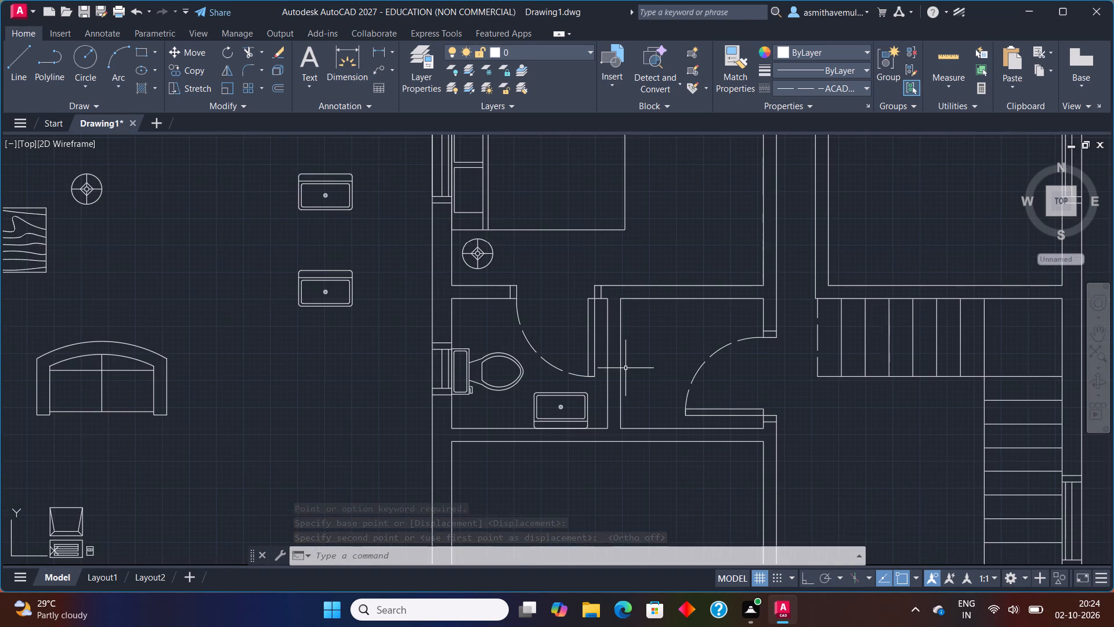
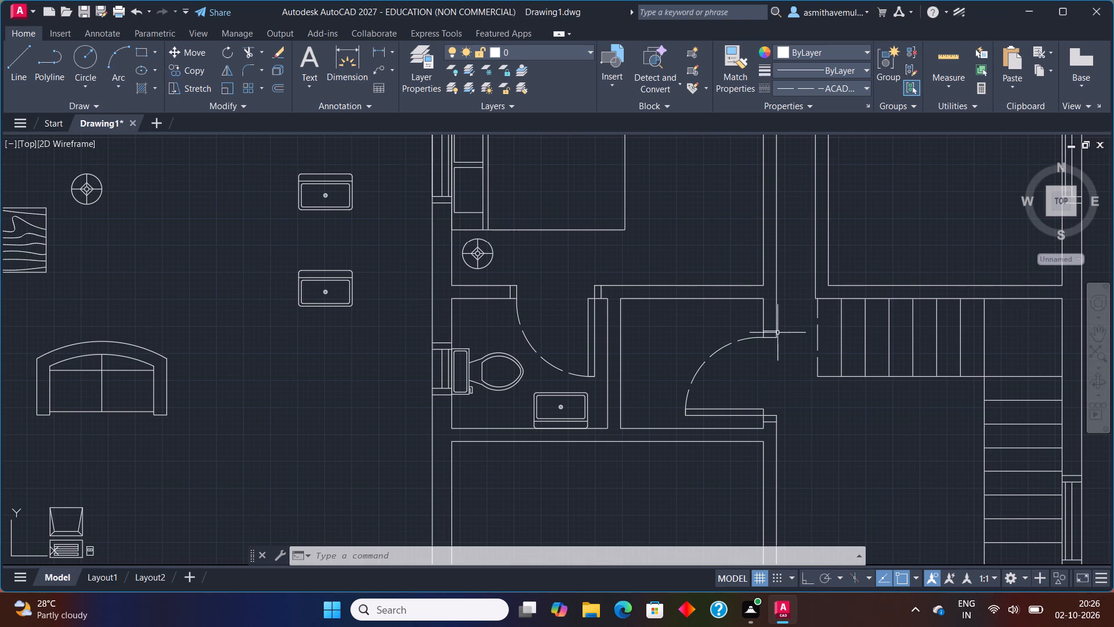
# Copy the toilet in the room below the bed by its back edge onto the west wall of the adjoining eastern toilet room.
pyautogui.scroll(-2, 626, 331)
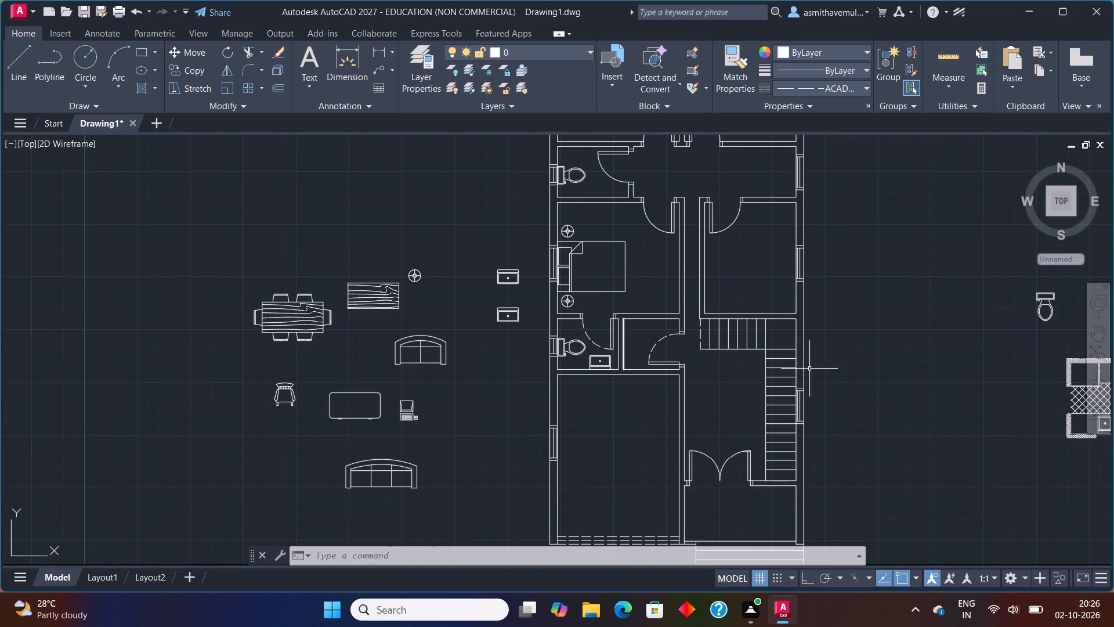
pyautogui.moveTo(902, 383); pyautogui.dragTo(747, 383, button='middle')
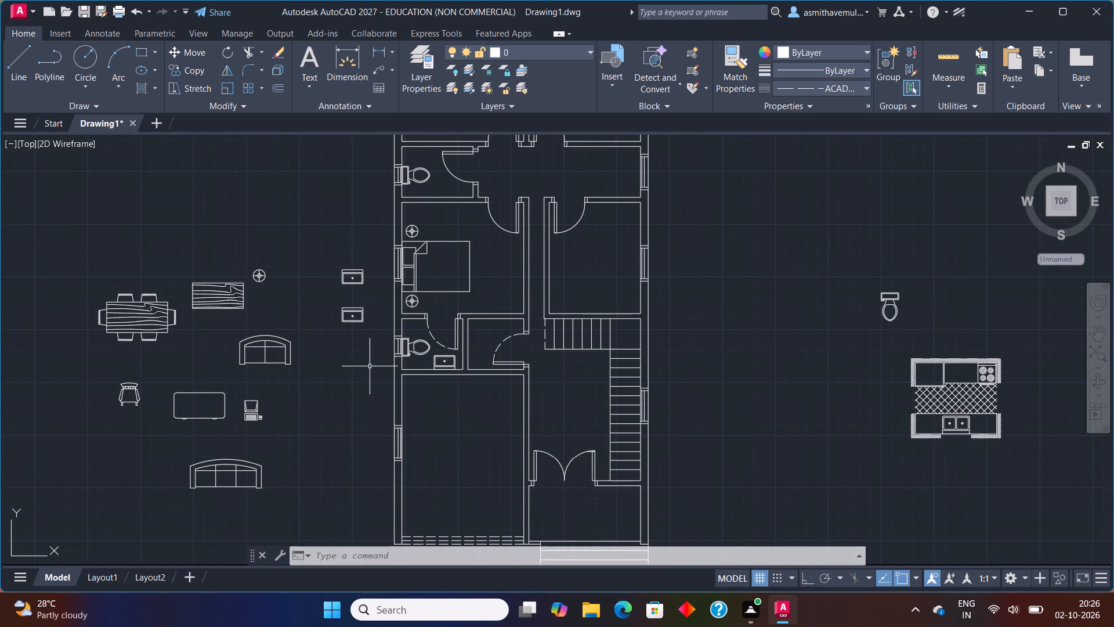
pyautogui.scroll(2, 458, 365)
pyautogui.moveTo(352, 298); pyautogui.dragTo(342, 302)
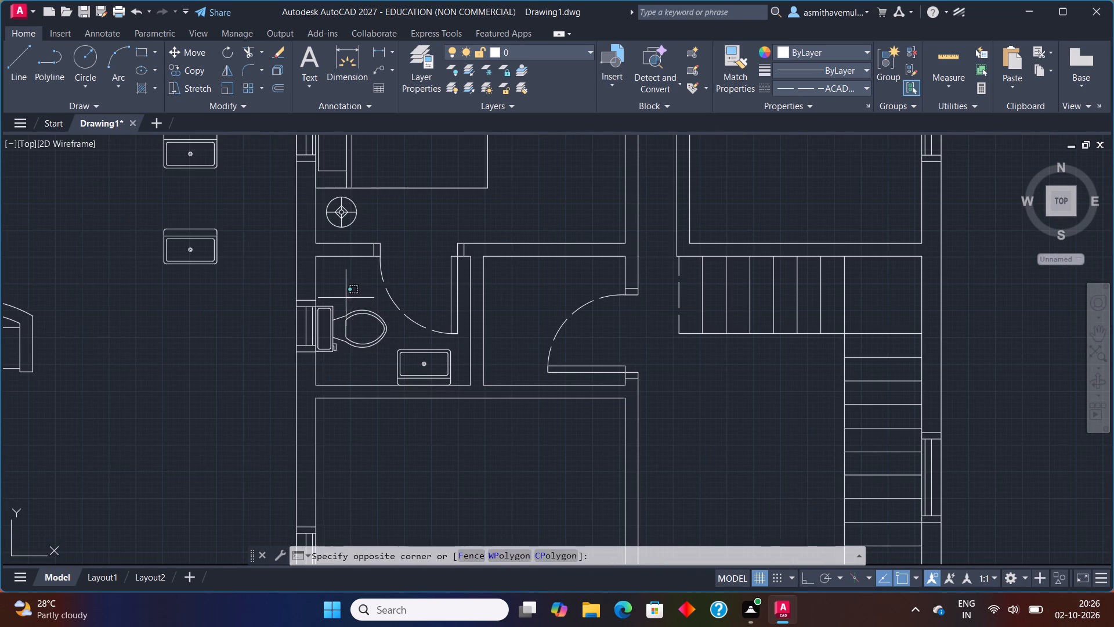
pyautogui.moveTo(342, 302); pyautogui.dragTo(356, 369)
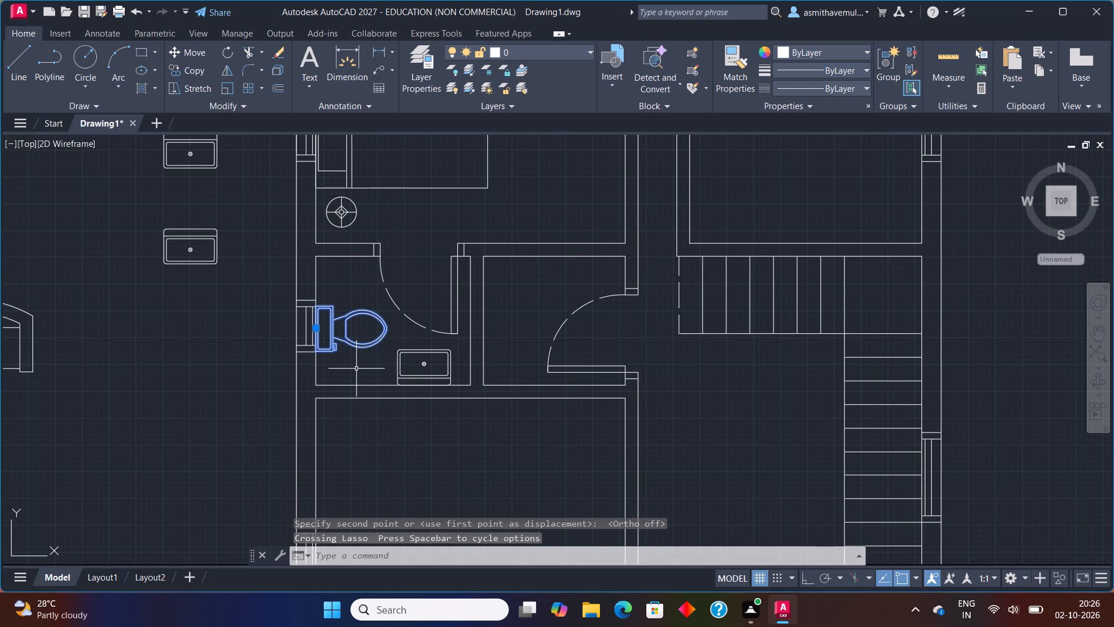
pyautogui.write('COP')
pyautogui.press('y')
pyautogui.press('Return')
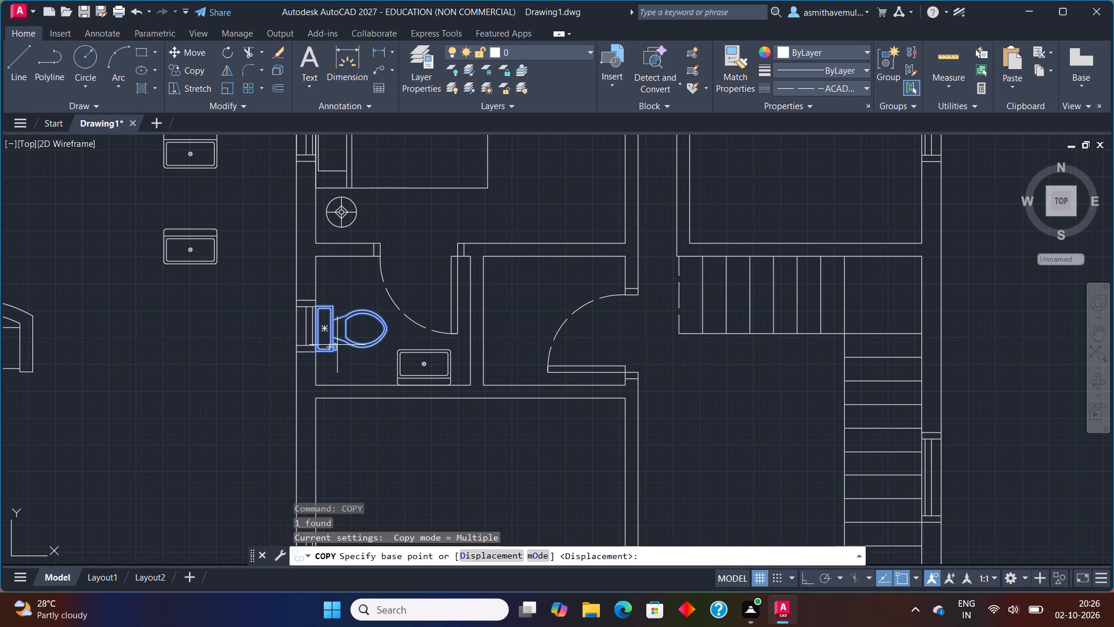
pyautogui.click(319, 323)
pyautogui.scroll(1, 455, 329)
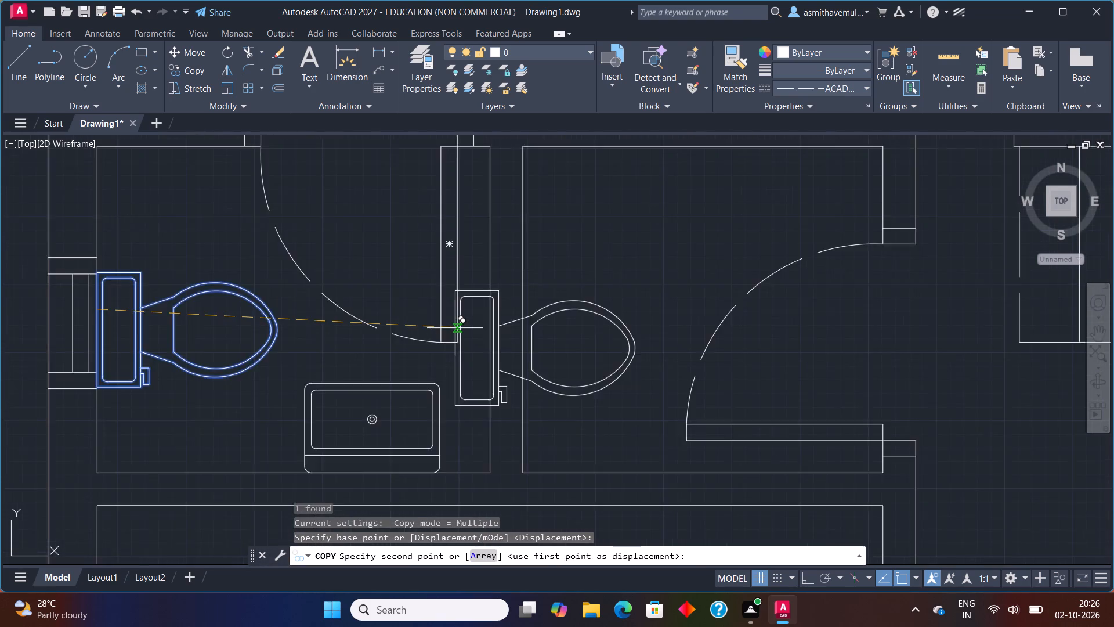
pyautogui.scroll(2, 455, 329)
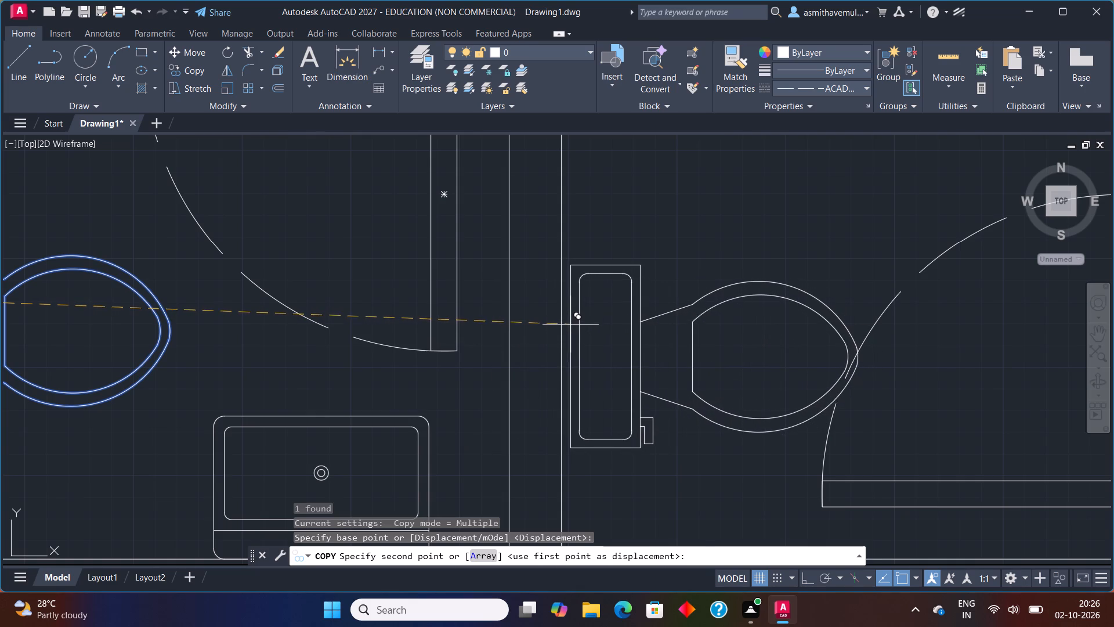
pyautogui.scroll(-1, 570, 323)
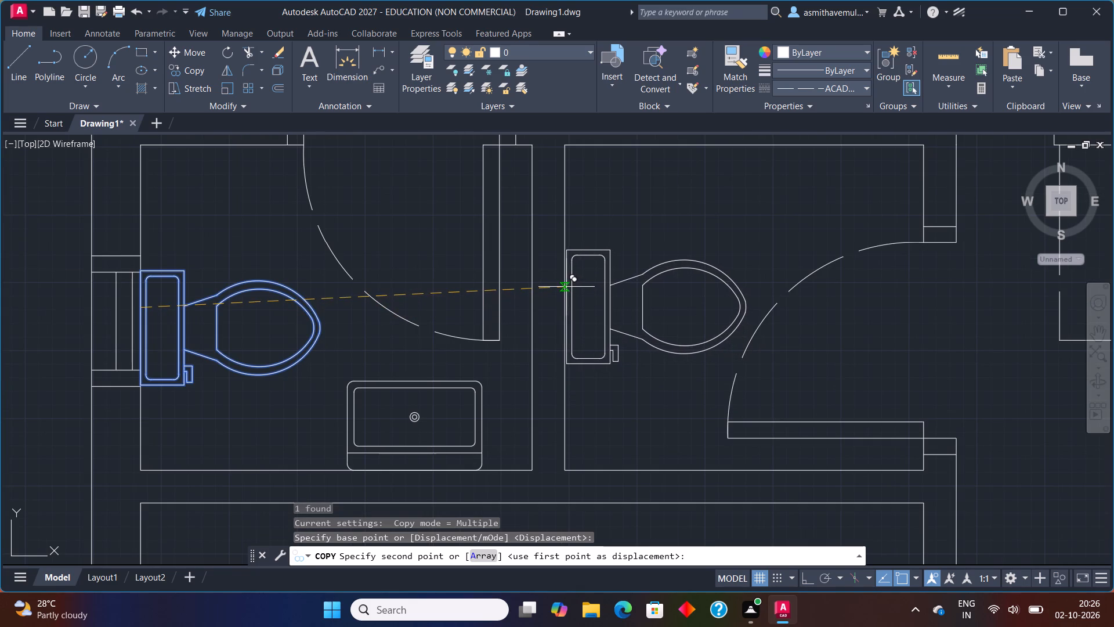
pyautogui.scroll(1, 566, 287)
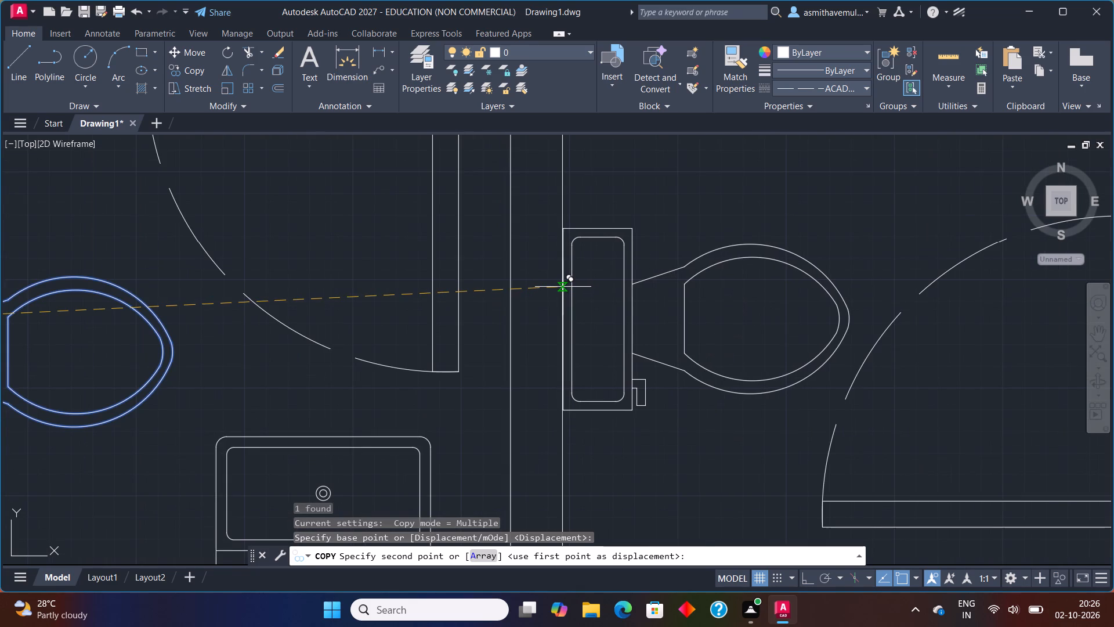
pyautogui.click(563, 287)
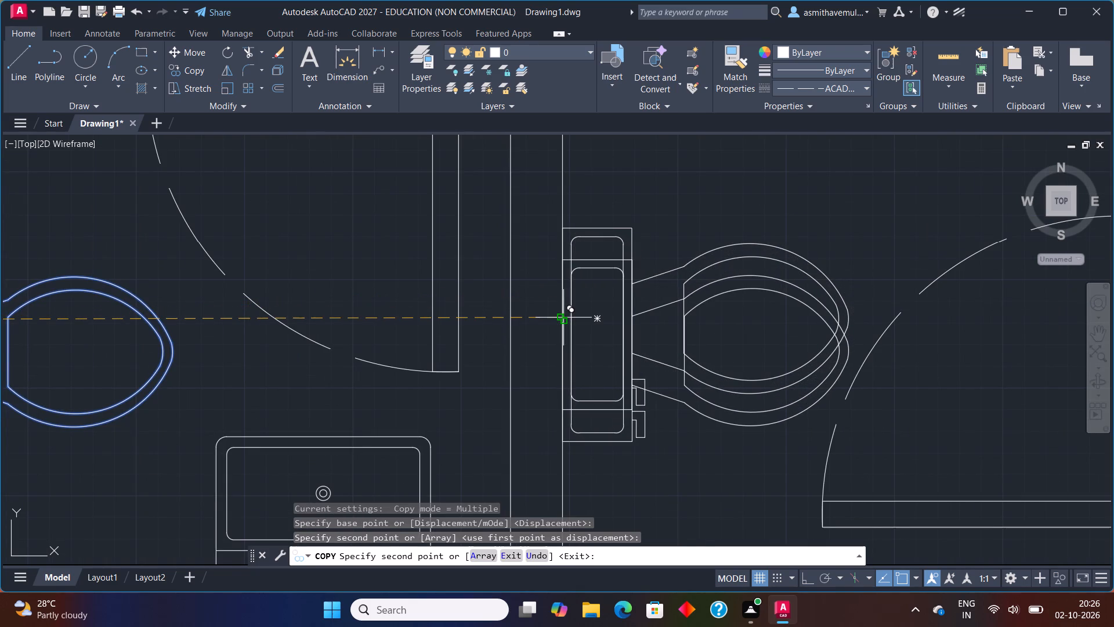
pyautogui.press('Escape')
# Scale the southern spare washbasin outside the plan down to about half its size, about its northeast corner.
pyautogui.scroll(-3, 563, 316)
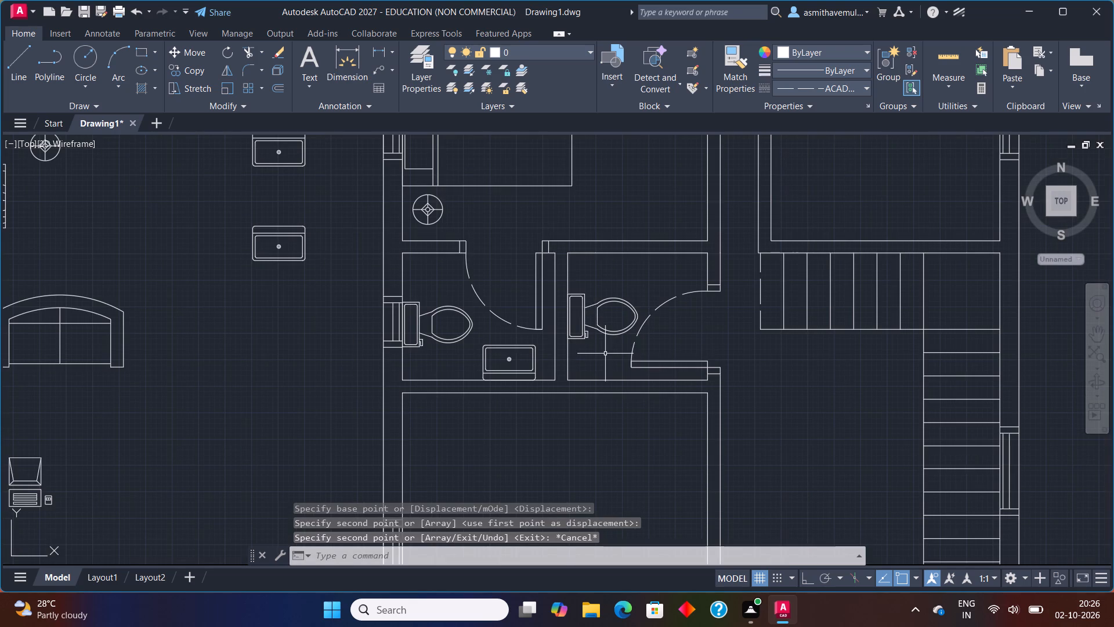
pyautogui.moveTo(605, 354); pyautogui.dragTo(588, 351, button='middle')
pyautogui.scroll(1, 548, 354)
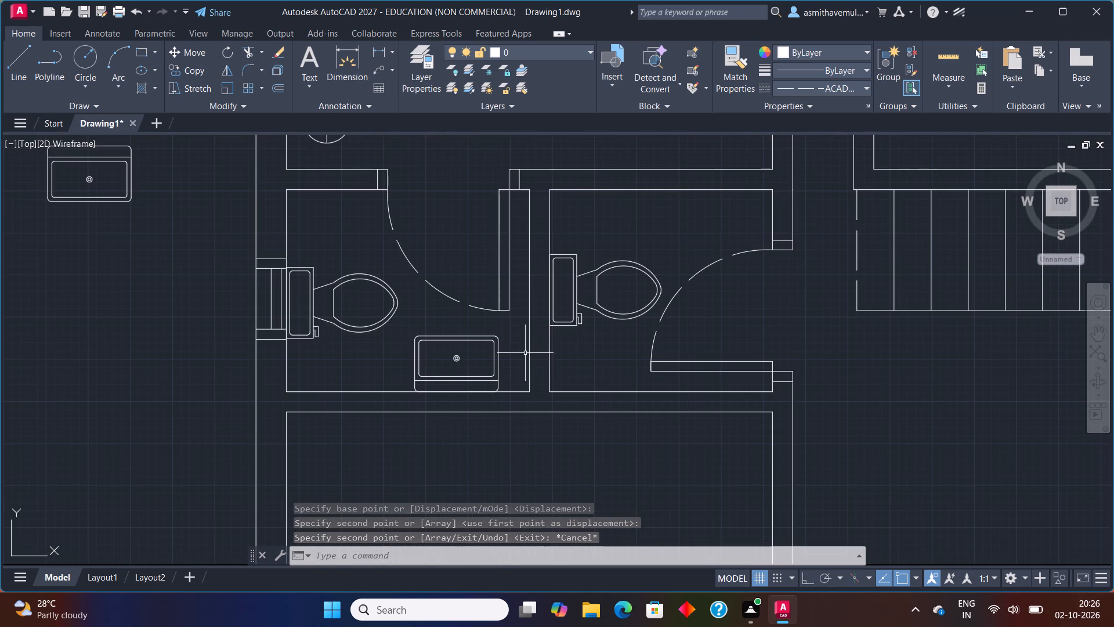
pyautogui.moveTo(480, 347); pyautogui.dragTo(529, 374, button='middle')
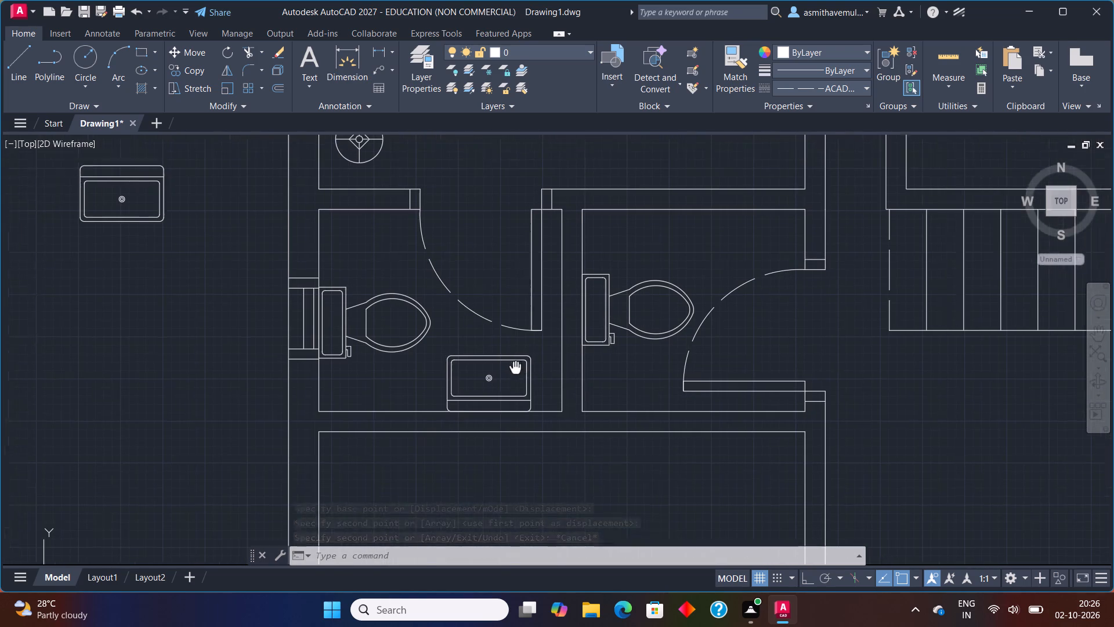
pyautogui.moveTo(529, 374); pyautogui.dragTo(557, 380, button='middle')
pyautogui.moveTo(237, 211); pyautogui.dragTo(0, 225)
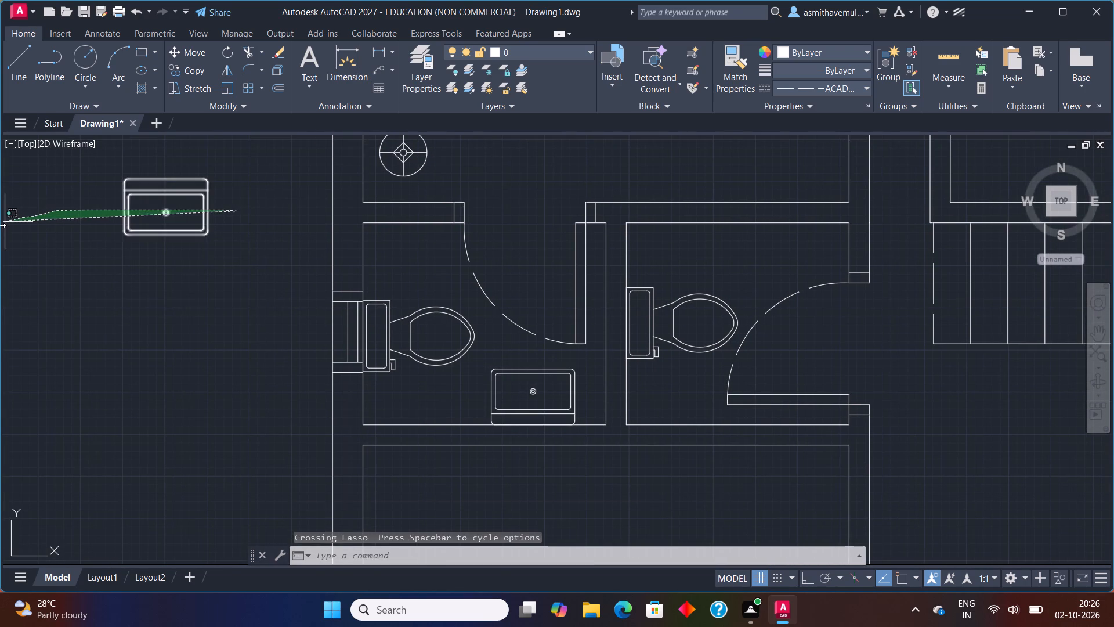
pyautogui.write('SC')
pyautogui.write('ALE')
pyautogui.press('Return')
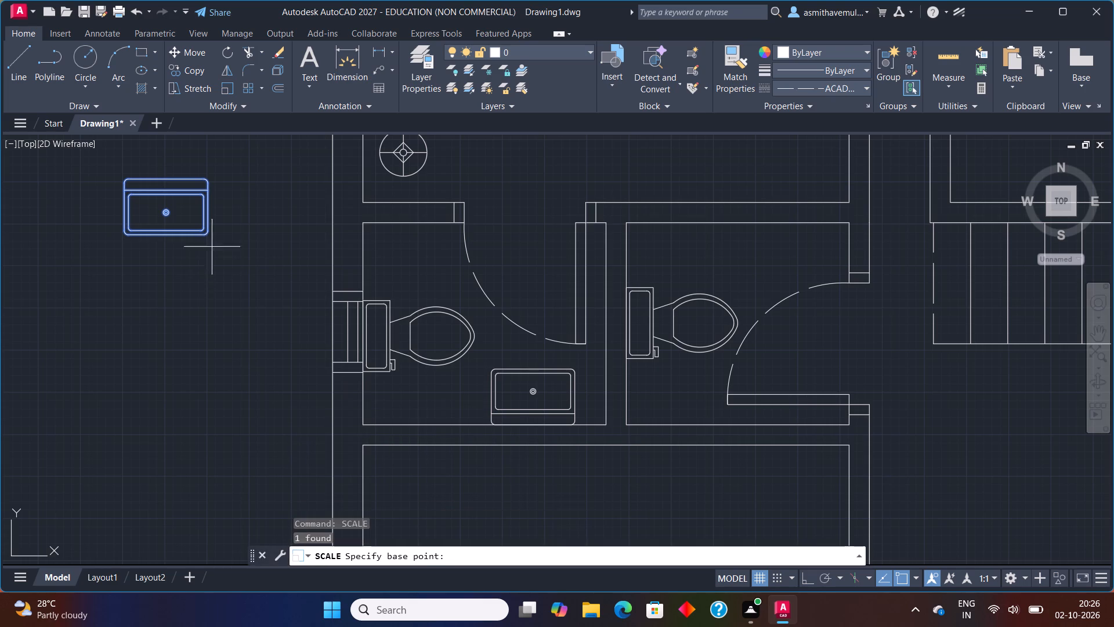
pyautogui.click(203, 177)
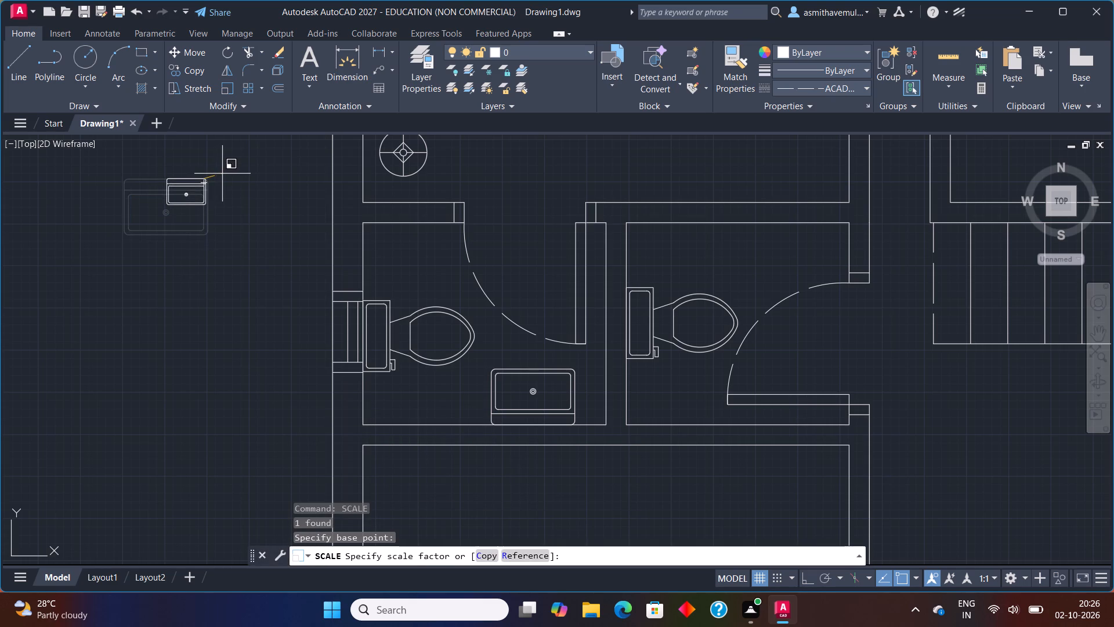
pyautogui.click(224, 172)
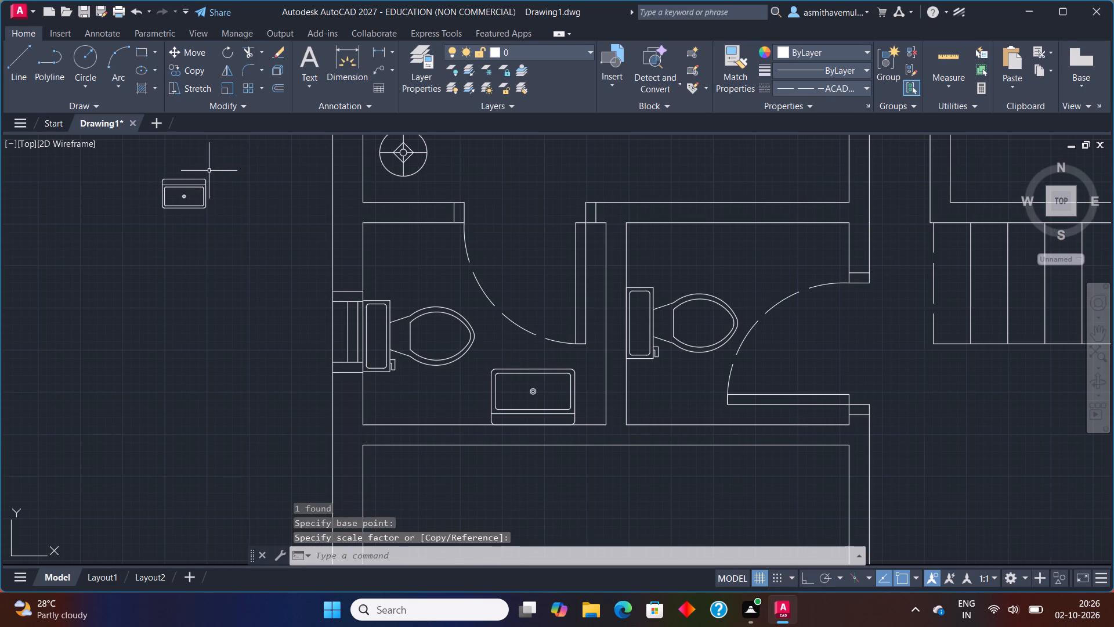
# Move the reduced washbasin by its back edge's midpoint onto the north wall of the eastern toilet room, northeast of the toilet.
pyautogui.moveTo(207, 171); pyautogui.dragTo(144, 236)
pyautogui.press('m')
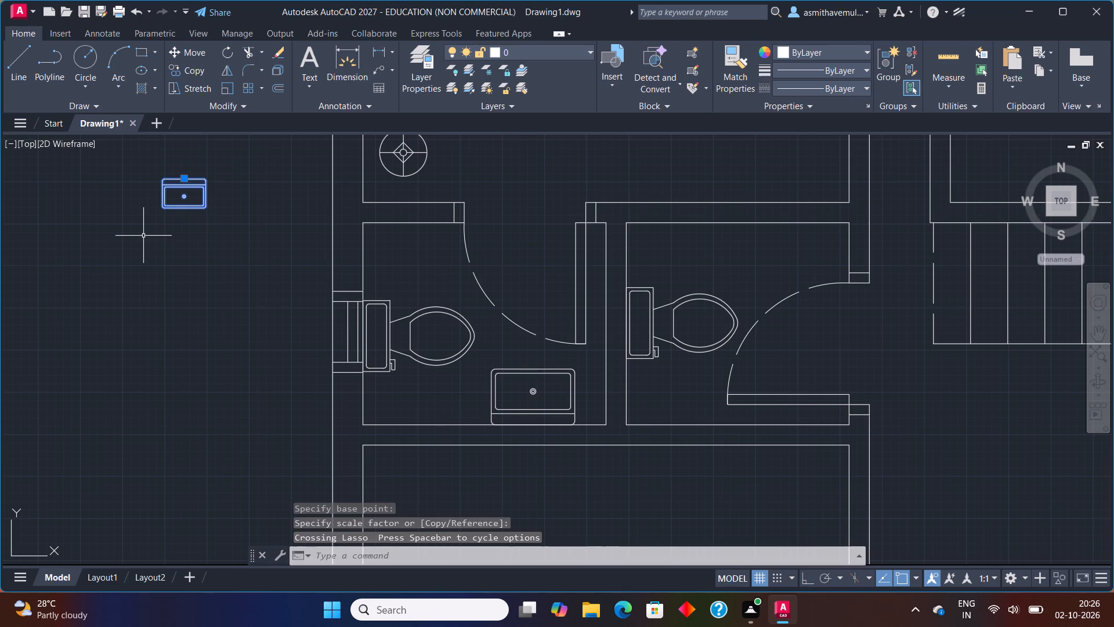
pyautogui.press('Return')
pyautogui.click(186, 176)
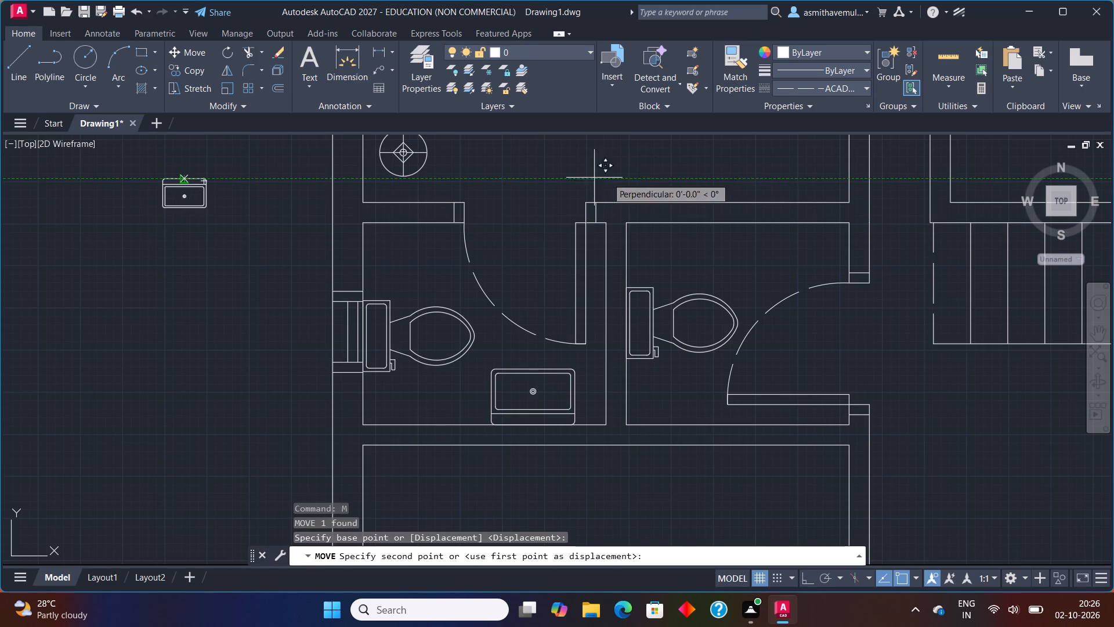
pyautogui.scroll(3, 782, 239)
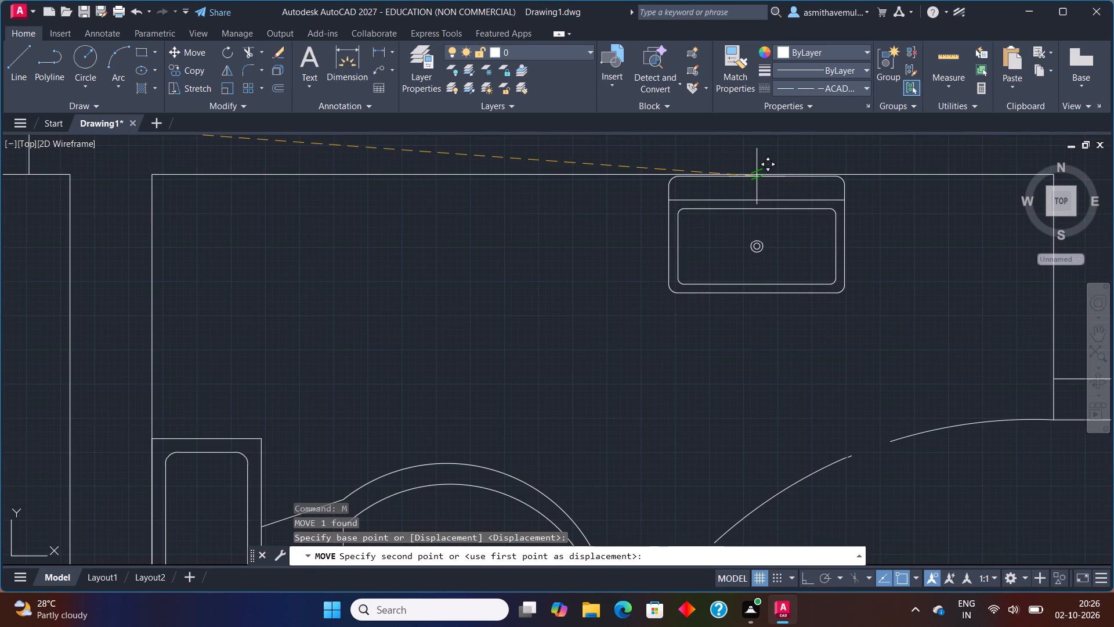
pyautogui.click(757, 175)
# Scale the washbasin in the eastern toilet room up to about one and a half times its size, about its northeast corner.
pyautogui.scroll(-2, 714, 228)
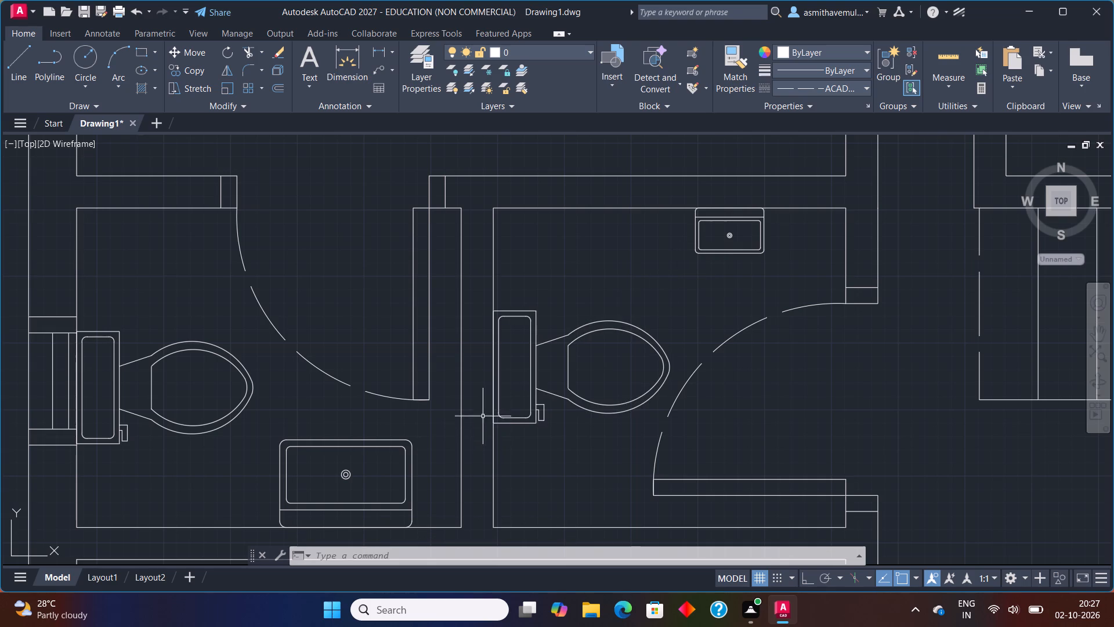
pyautogui.scroll(-2, 502, 394)
pyautogui.moveTo(617, 477); pyautogui.dragTo(625, 441, button='middle')
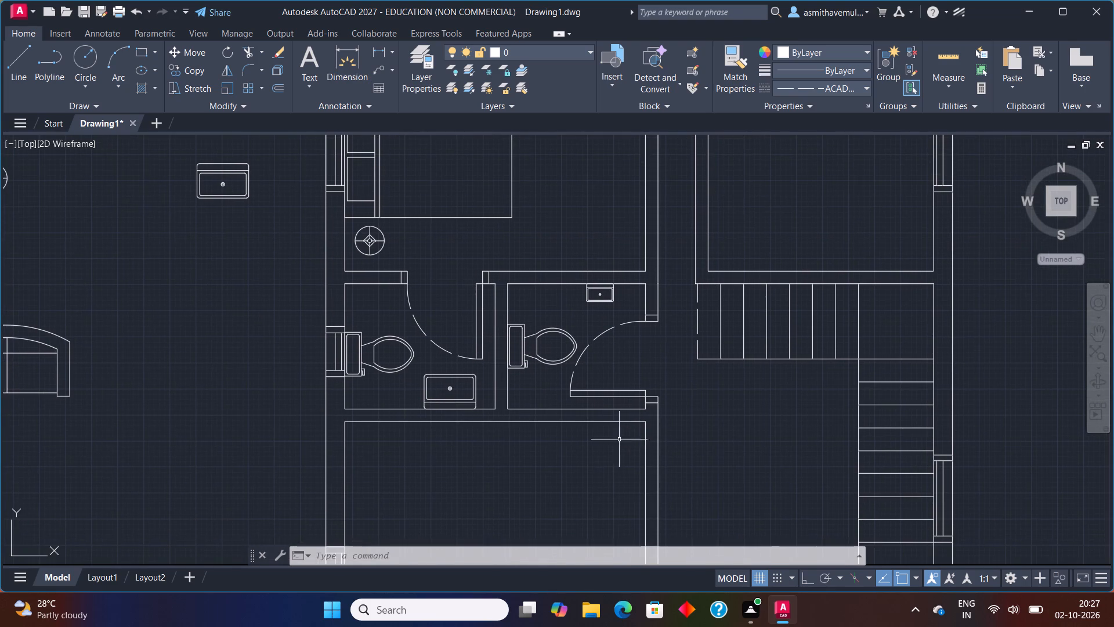
pyautogui.scroll(2, 648, 295)
pyautogui.moveTo(565, 298); pyautogui.dragTo(414, 301)
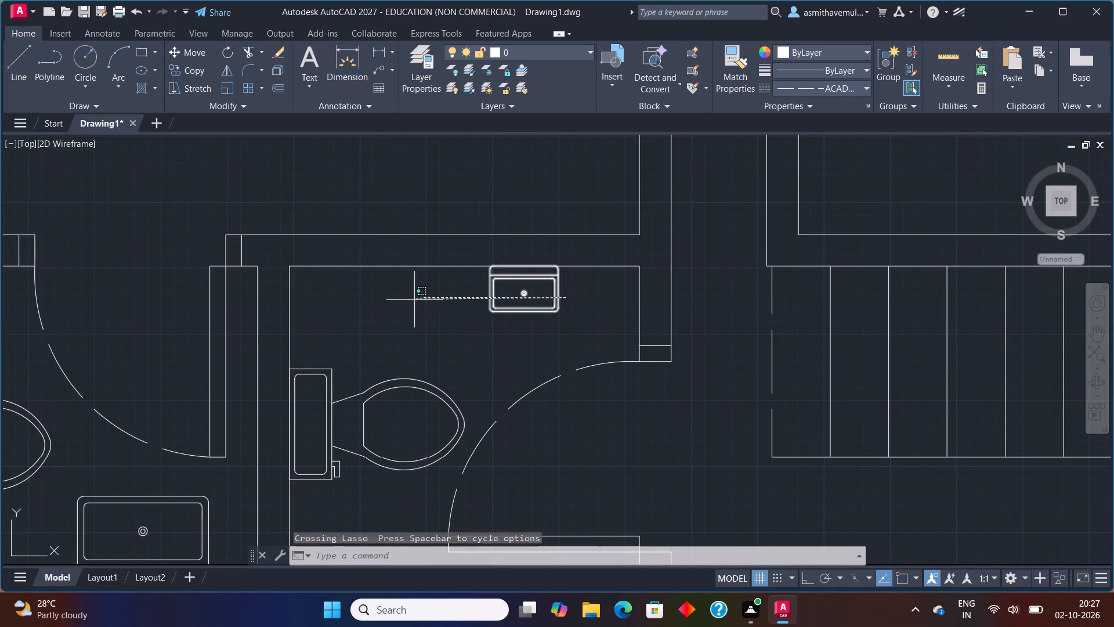
pyautogui.moveTo(414, 301); pyautogui.dragTo(413, 301)
pyautogui.write('SCALE')
pyautogui.press('Return')
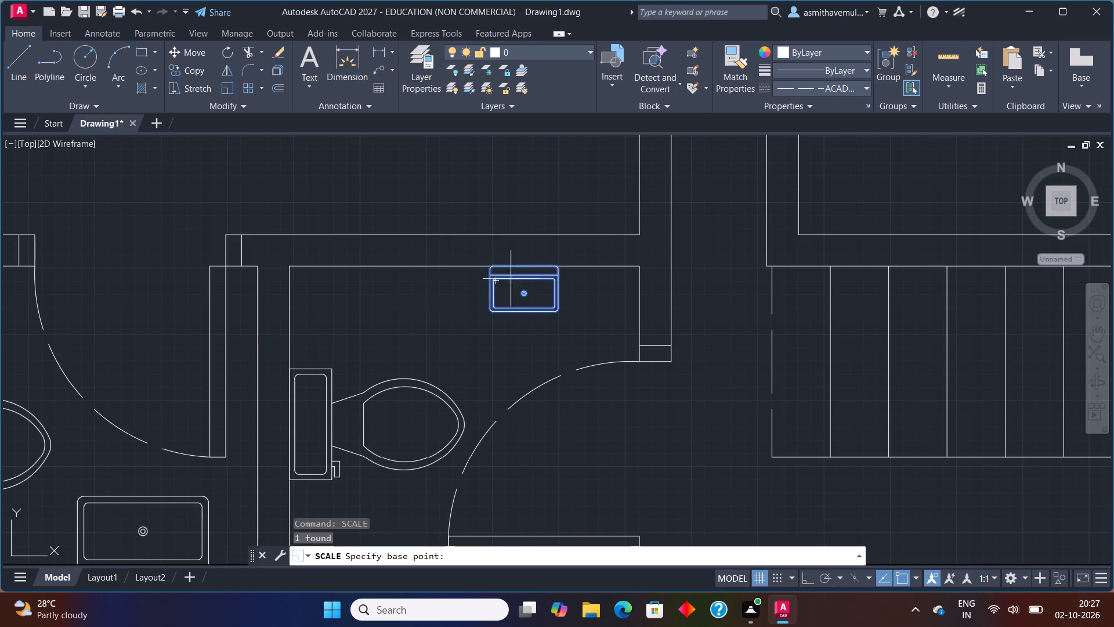
pyautogui.click(554, 268)
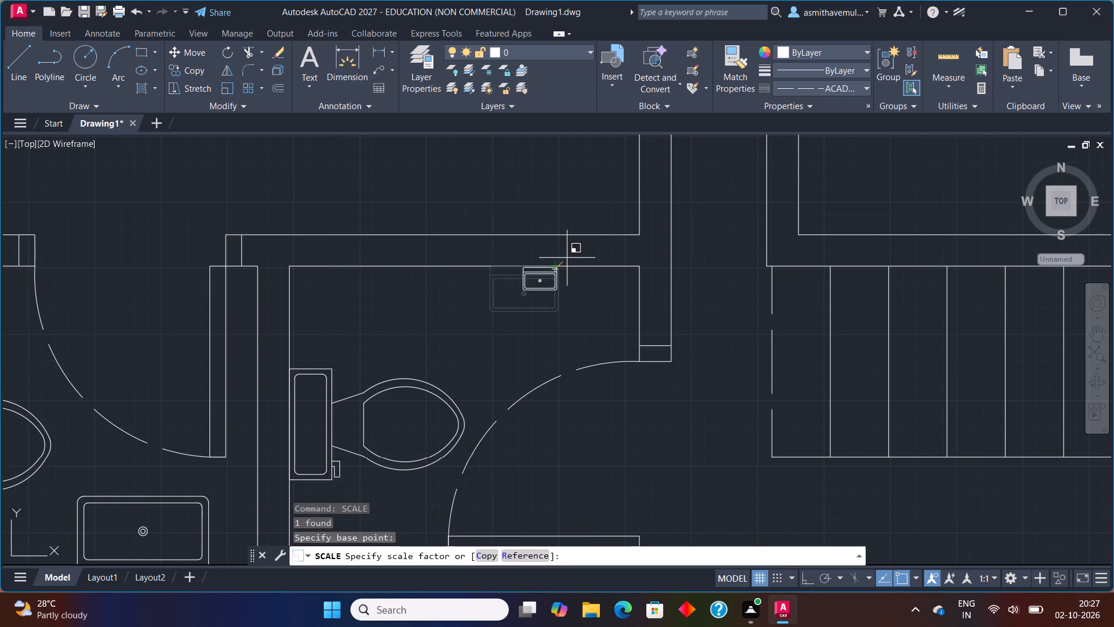
pyautogui.click(595, 232)
# Move the enlarged washbasin slightly south so its back edge sits on the inner face of the room's north wall.
pyautogui.moveTo(578, 302); pyautogui.dragTo(440, 310)
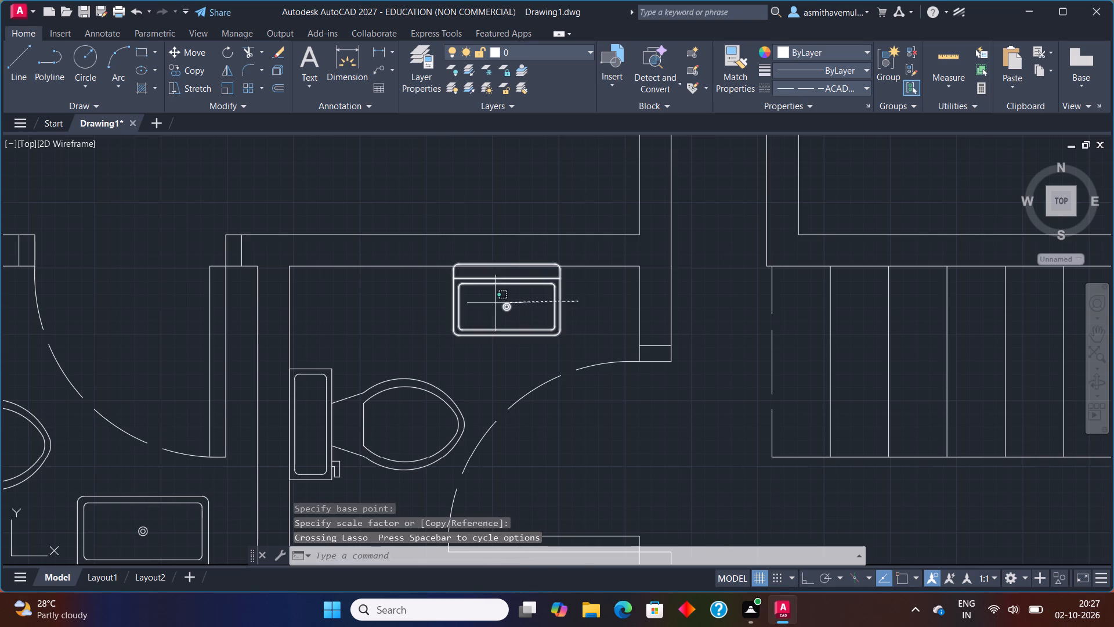
pyautogui.moveTo(440, 310); pyautogui.dragTo(406, 316)
pyautogui.press('m')
pyautogui.press('Return')
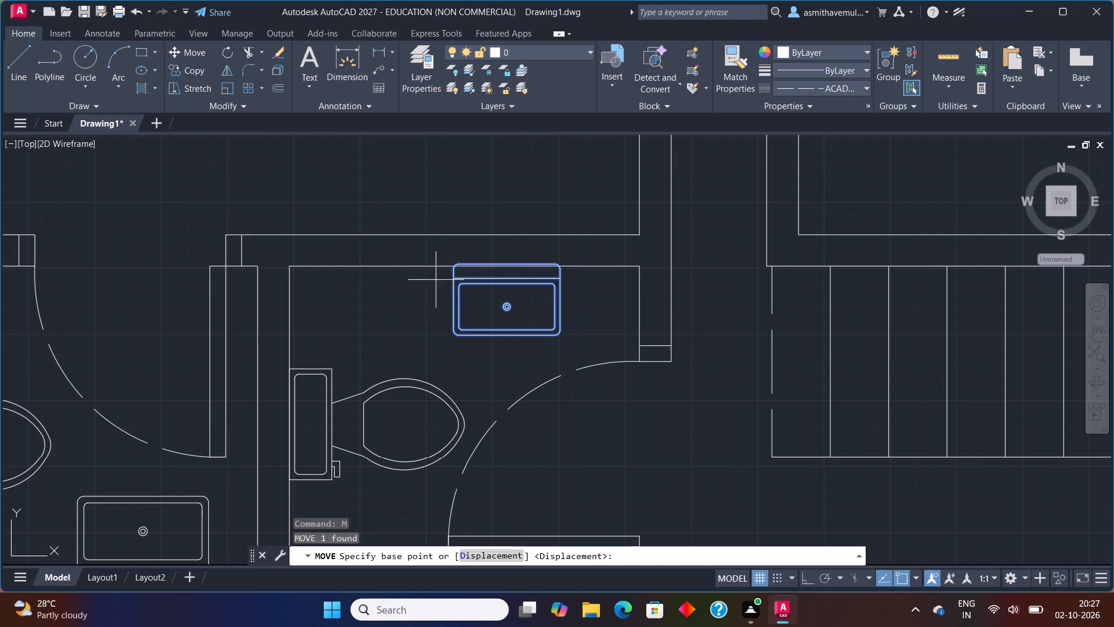
pyautogui.scroll(1, 455, 275)
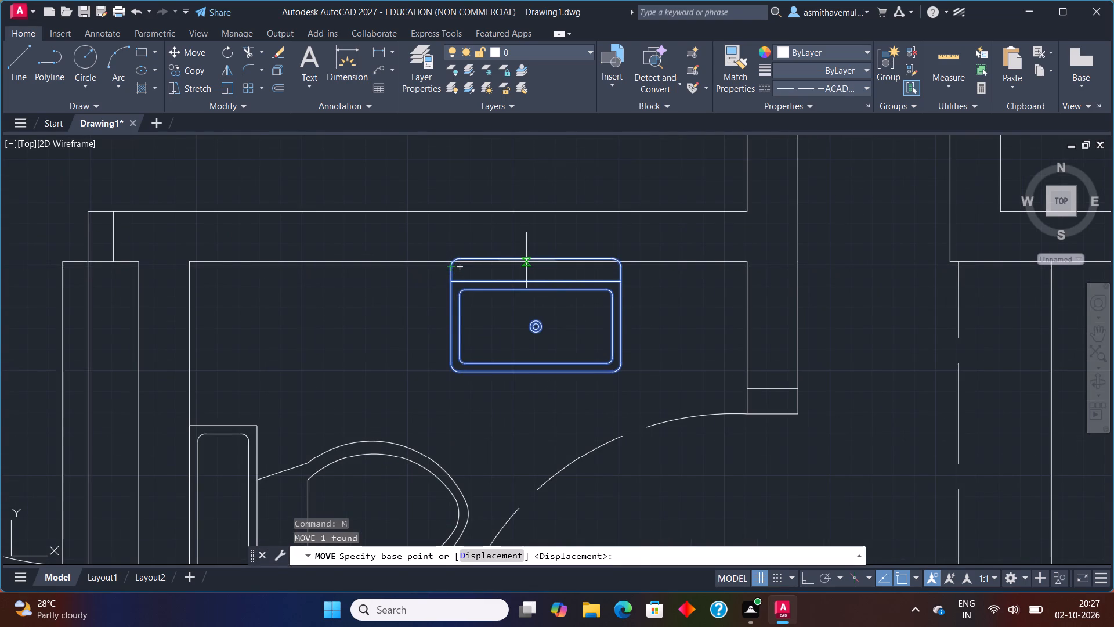
pyautogui.click(530, 260)
pyautogui.click(533, 265)
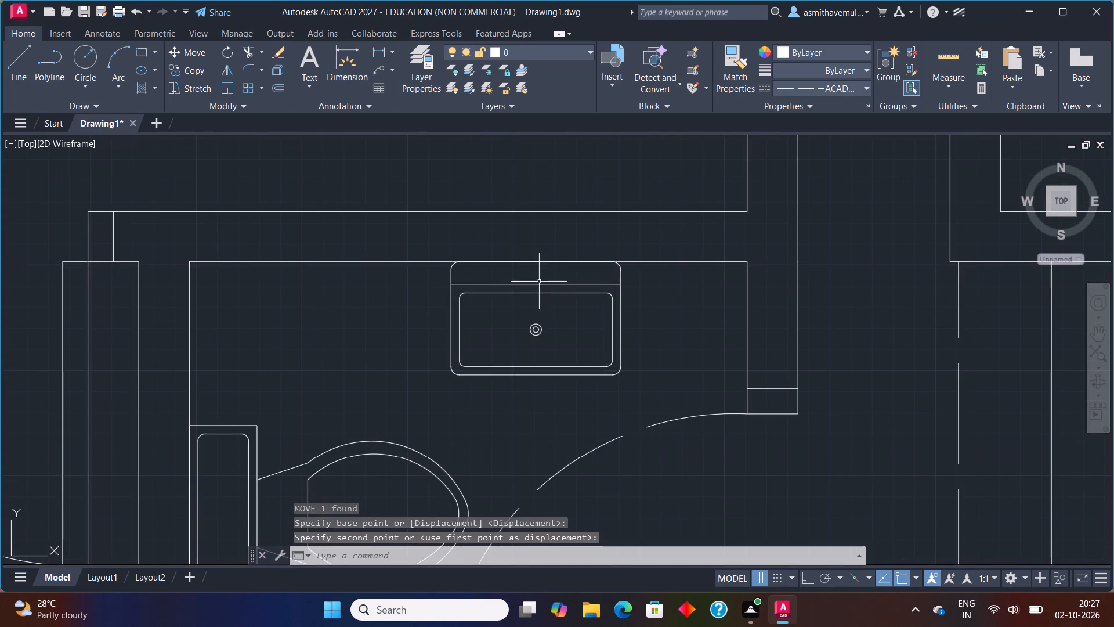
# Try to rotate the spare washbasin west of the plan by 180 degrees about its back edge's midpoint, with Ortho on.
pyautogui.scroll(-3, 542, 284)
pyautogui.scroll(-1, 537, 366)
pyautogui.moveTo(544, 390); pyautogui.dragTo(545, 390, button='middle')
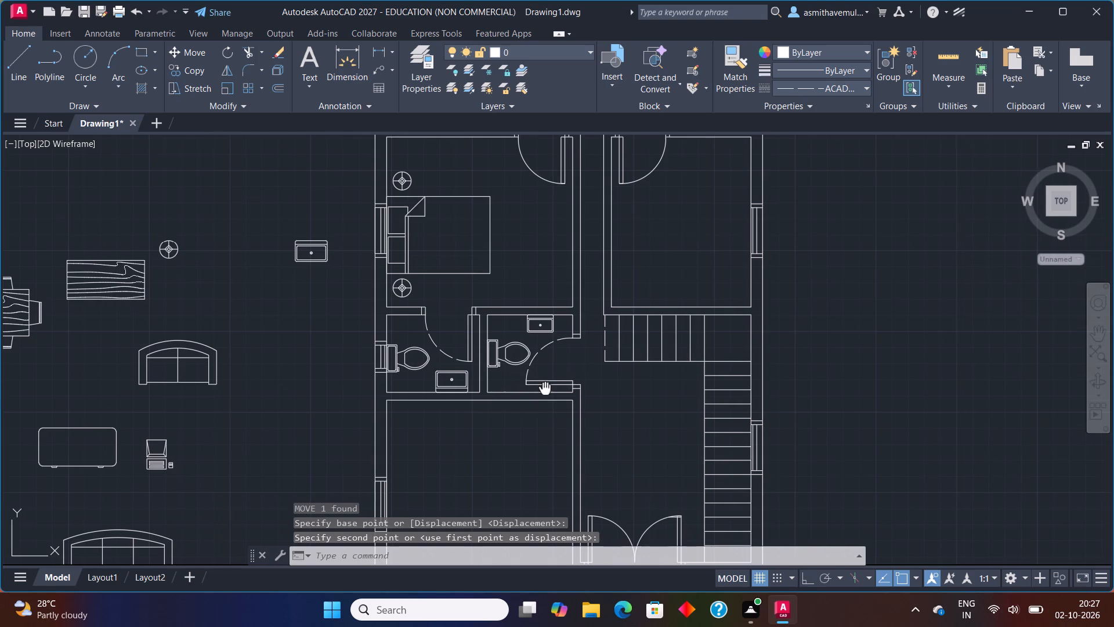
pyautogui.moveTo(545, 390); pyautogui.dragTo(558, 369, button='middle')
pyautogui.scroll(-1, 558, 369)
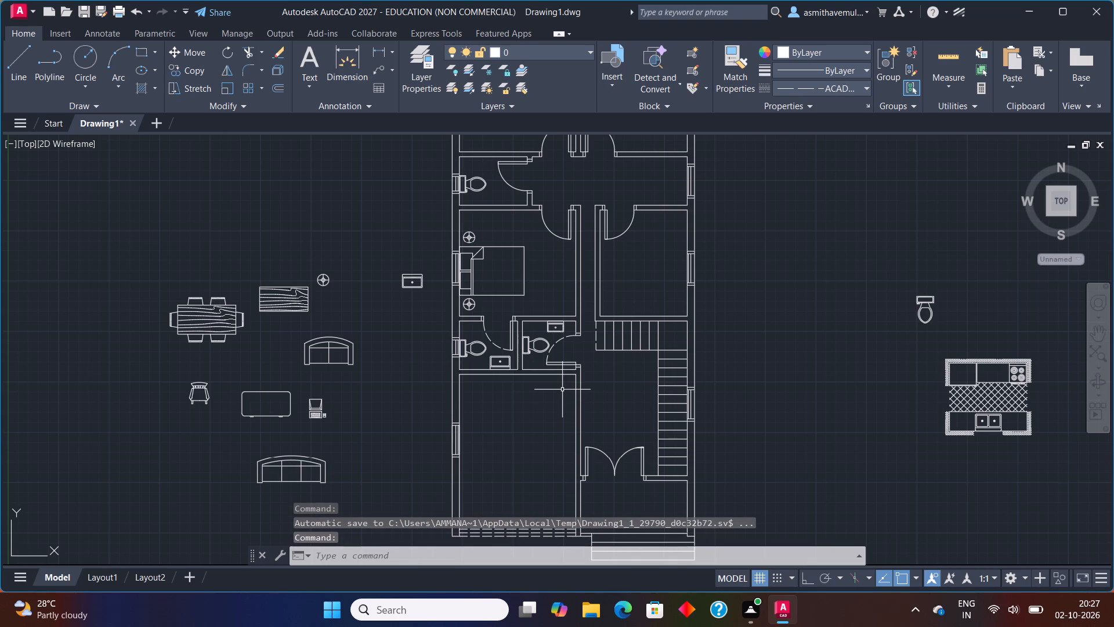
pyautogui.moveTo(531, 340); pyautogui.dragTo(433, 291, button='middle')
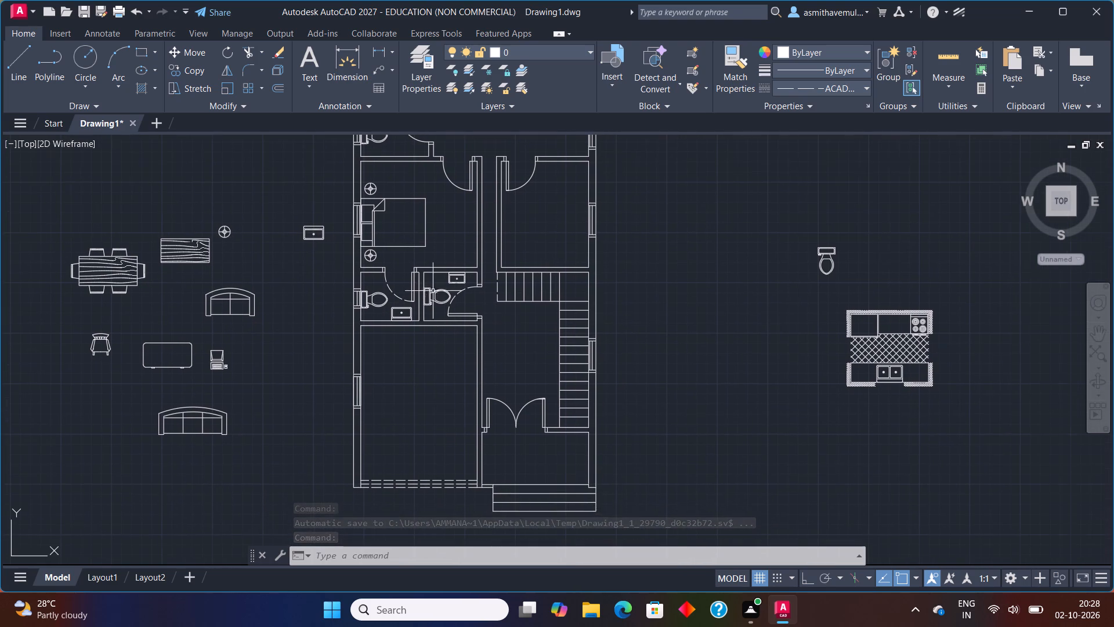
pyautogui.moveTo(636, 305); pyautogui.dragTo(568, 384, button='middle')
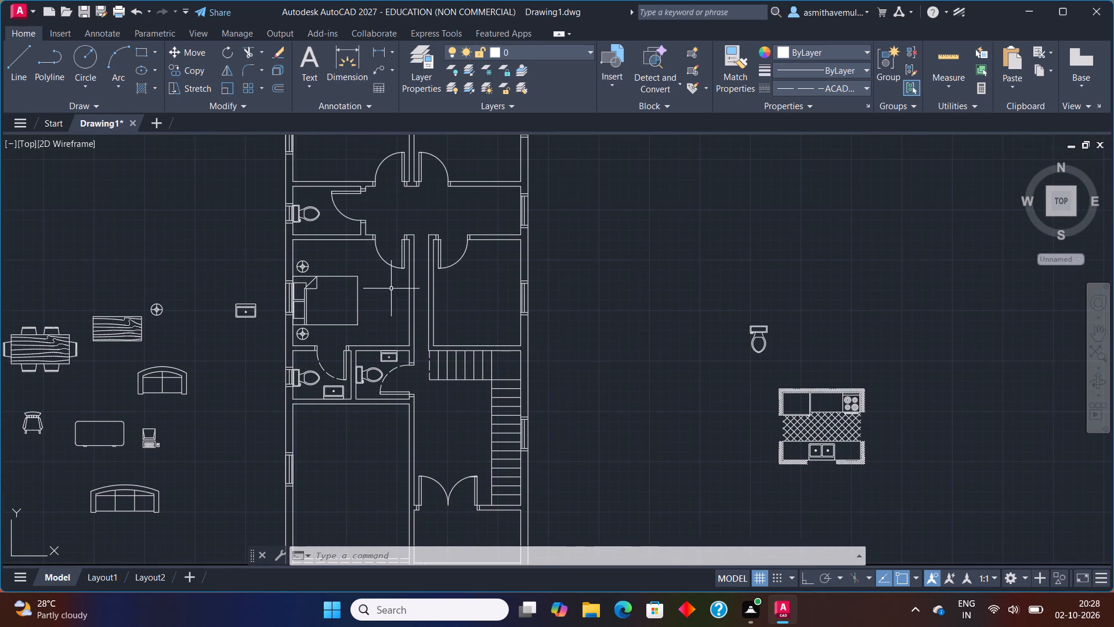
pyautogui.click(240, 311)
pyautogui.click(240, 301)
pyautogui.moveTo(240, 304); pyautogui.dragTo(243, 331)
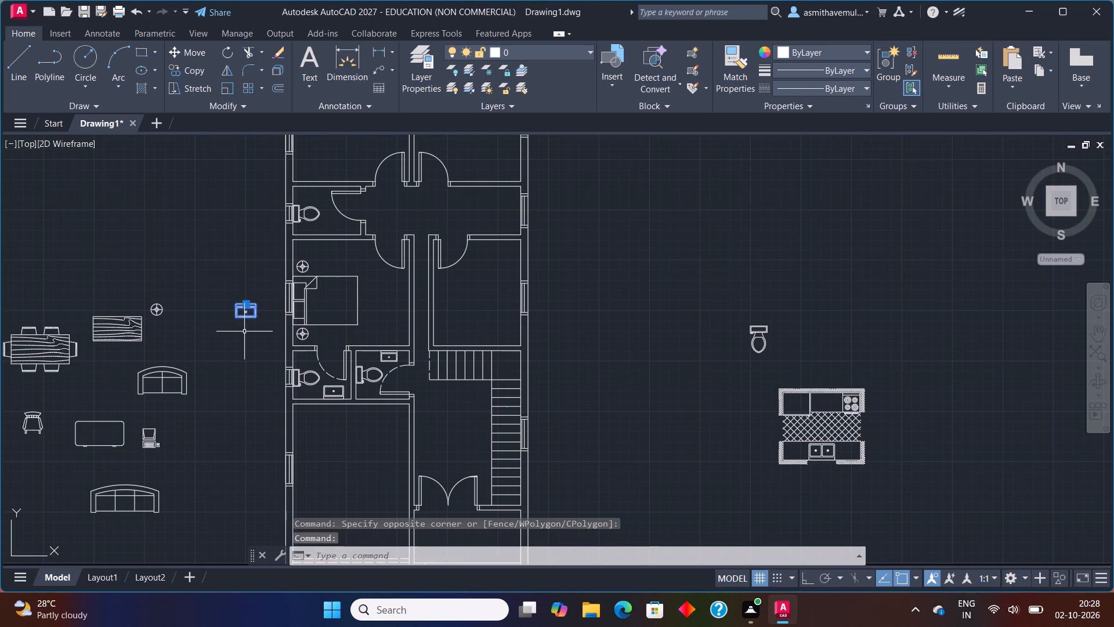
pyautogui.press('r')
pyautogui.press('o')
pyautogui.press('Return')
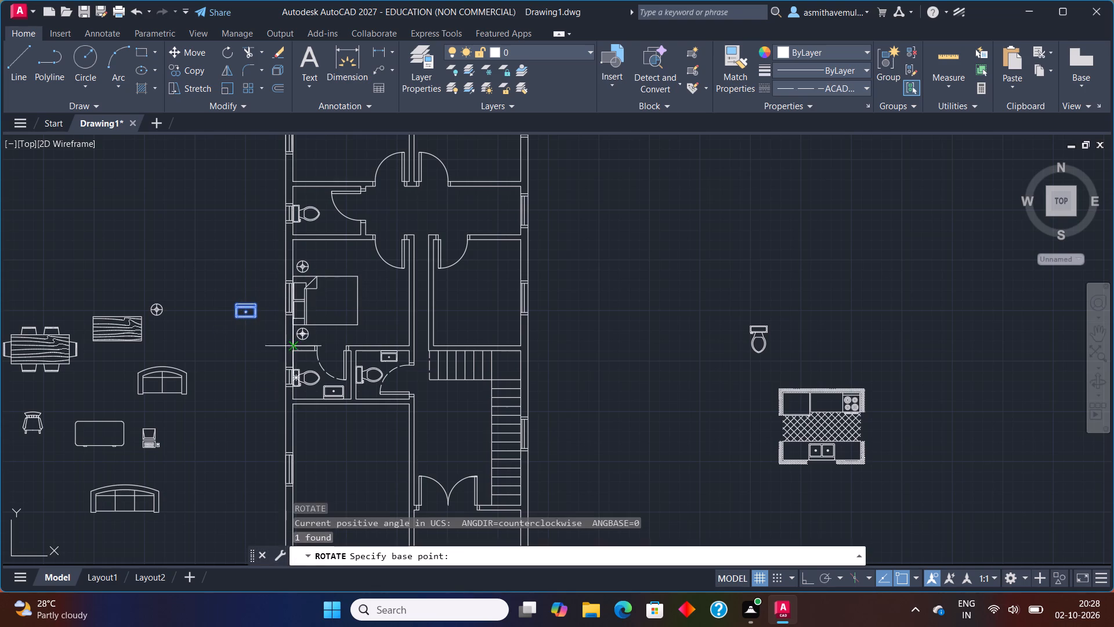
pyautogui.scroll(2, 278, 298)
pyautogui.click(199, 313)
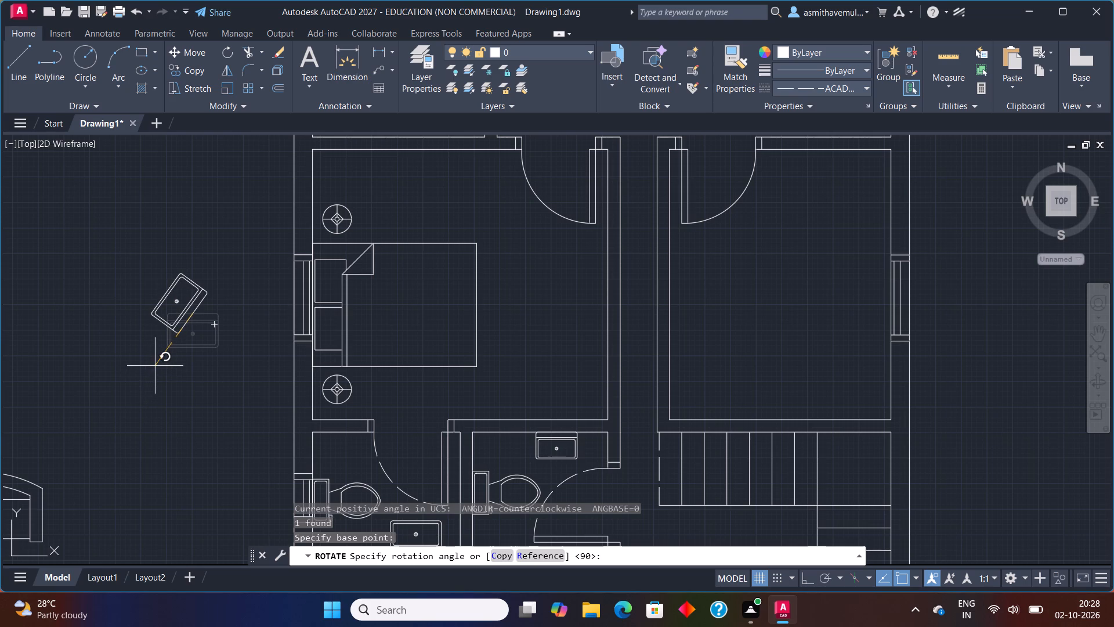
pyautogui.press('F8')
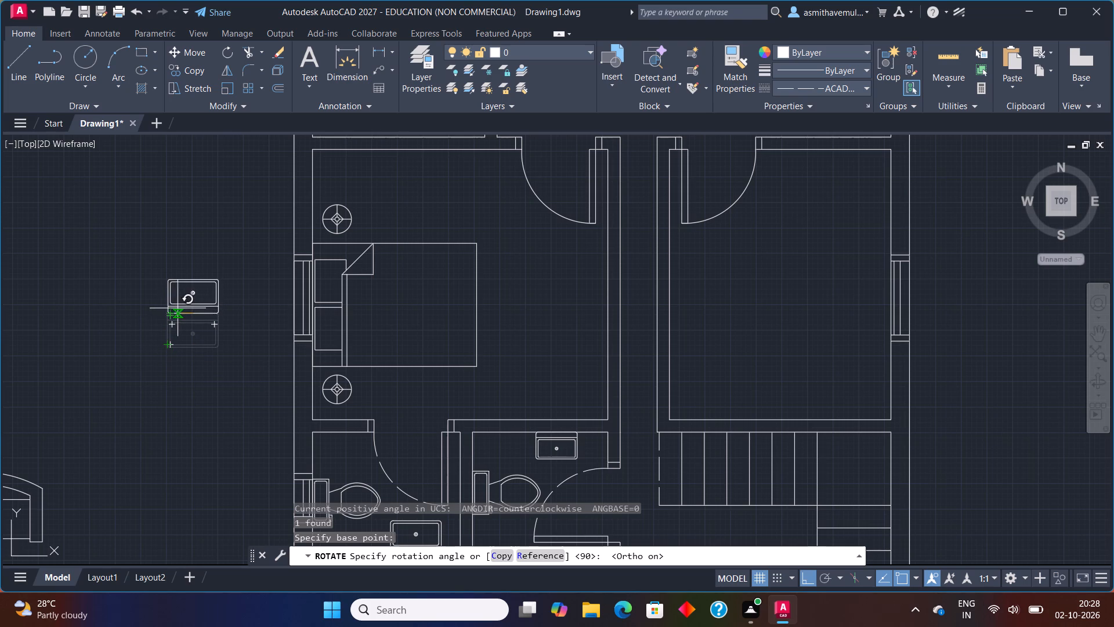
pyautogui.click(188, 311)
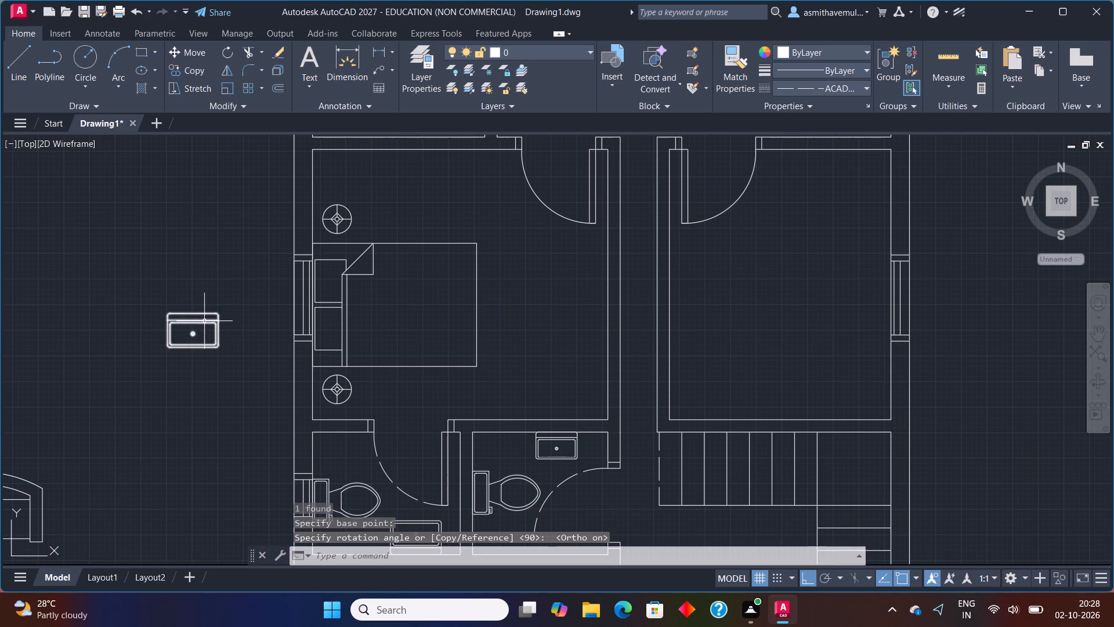
# Rotate the spare washbasin west of the plan by 180 degrees about the east end of its back edge.
pyautogui.moveTo(225, 331); pyautogui.dragTo(94, 330)
pyautogui.press('r')
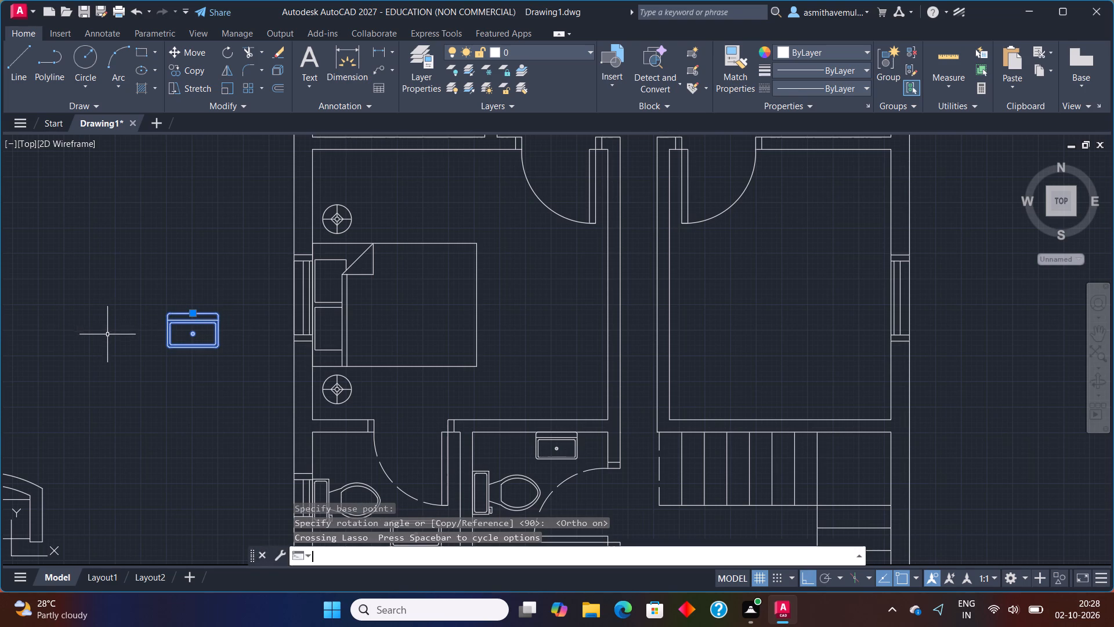
pyautogui.press('o')
pyautogui.press('Return')
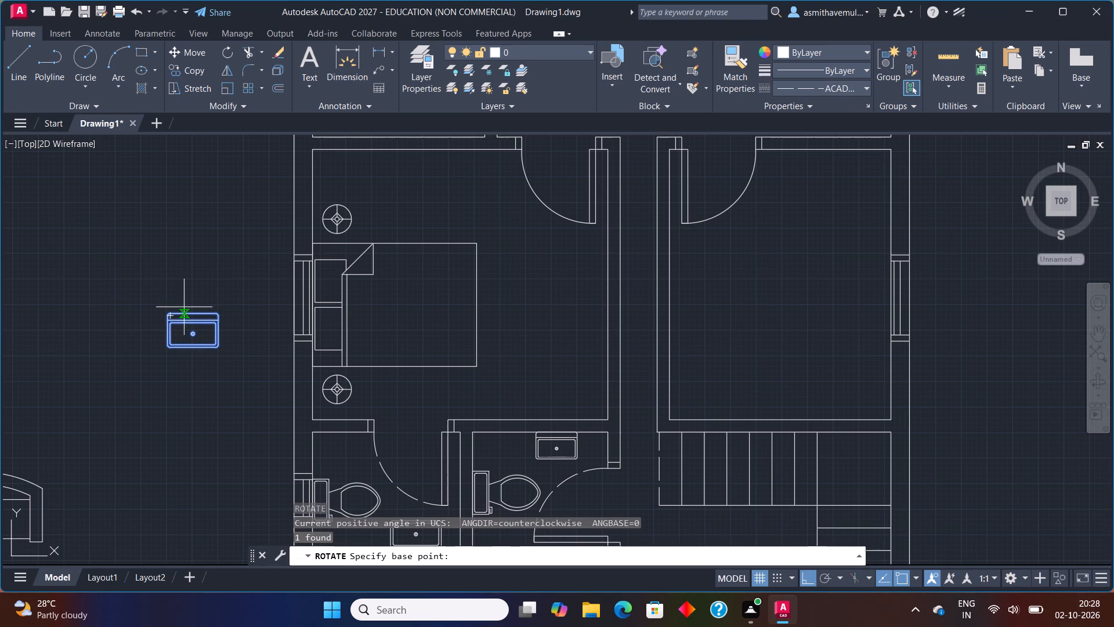
pyautogui.click(215, 311)
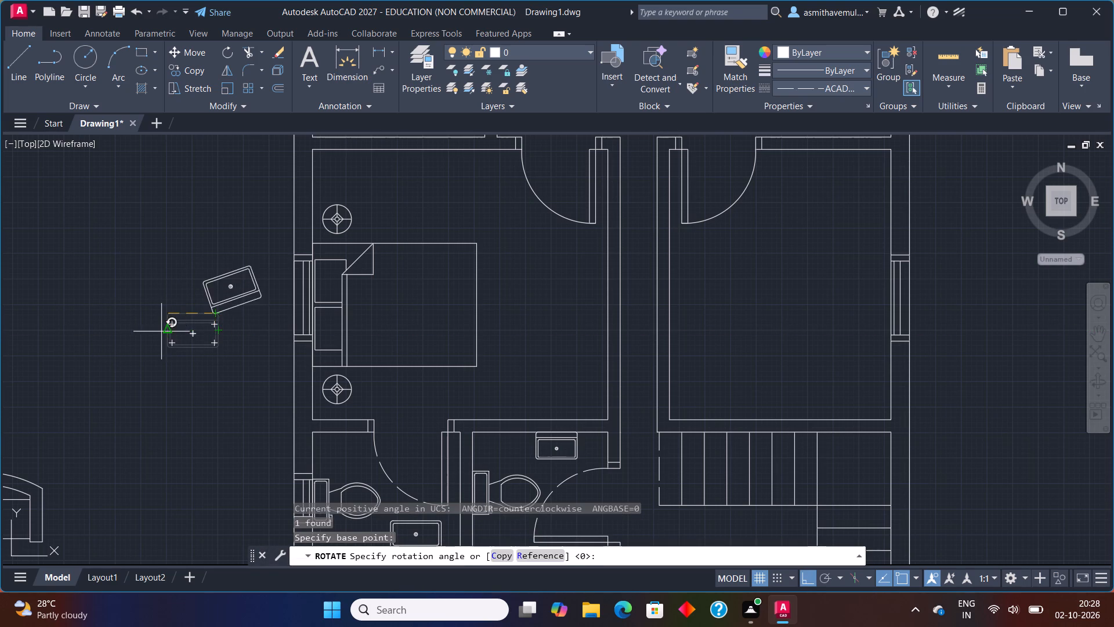
pyautogui.press('F8')
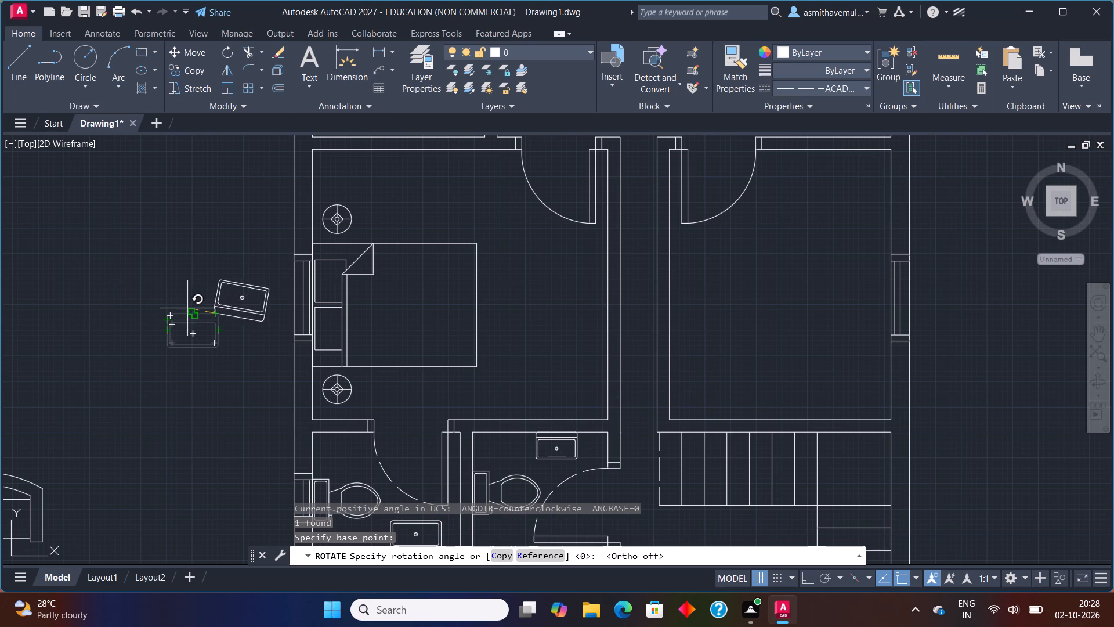
pyautogui.press('F8')
pyautogui.click(191, 309)
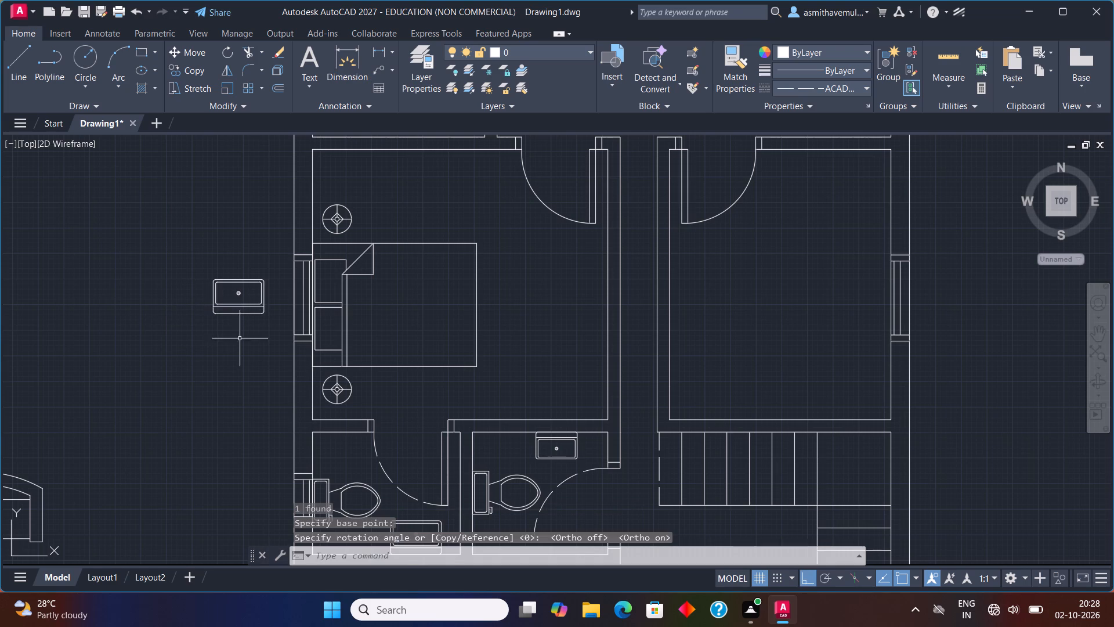
# Move the rotated washbasin by its back edge onto the south wall of the northern toilet room, southeast of the toilet, with Ortho off.
pyautogui.moveTo(241, 337); pyautogui.dragTo(237, 247)
pyautogui.press('m')
pyautogui.press('Return')
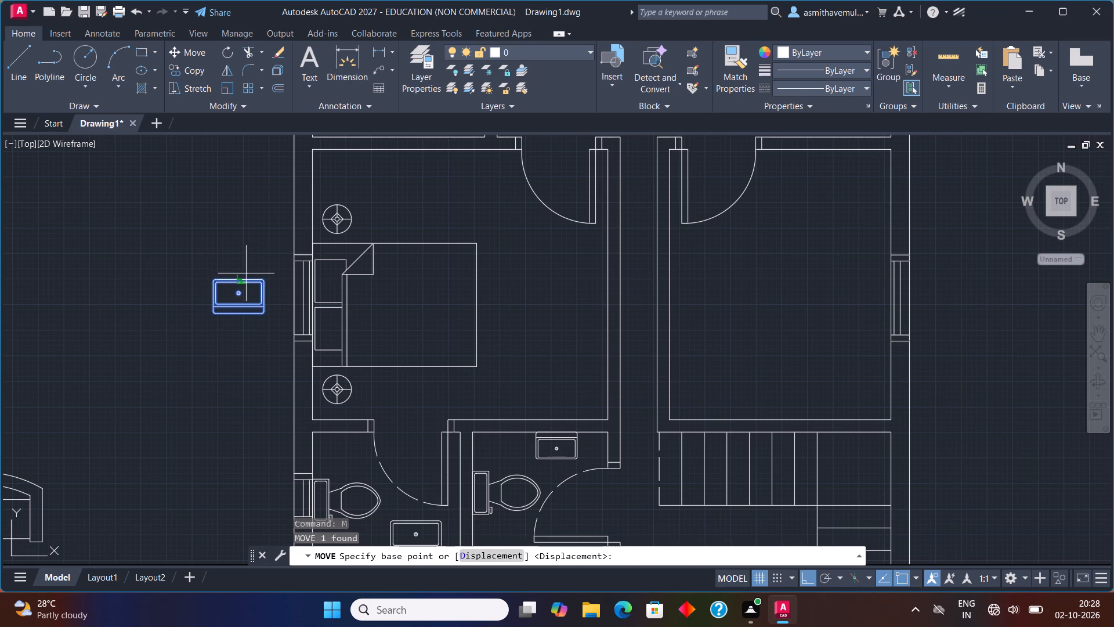
pyautogui.click(243, 315)
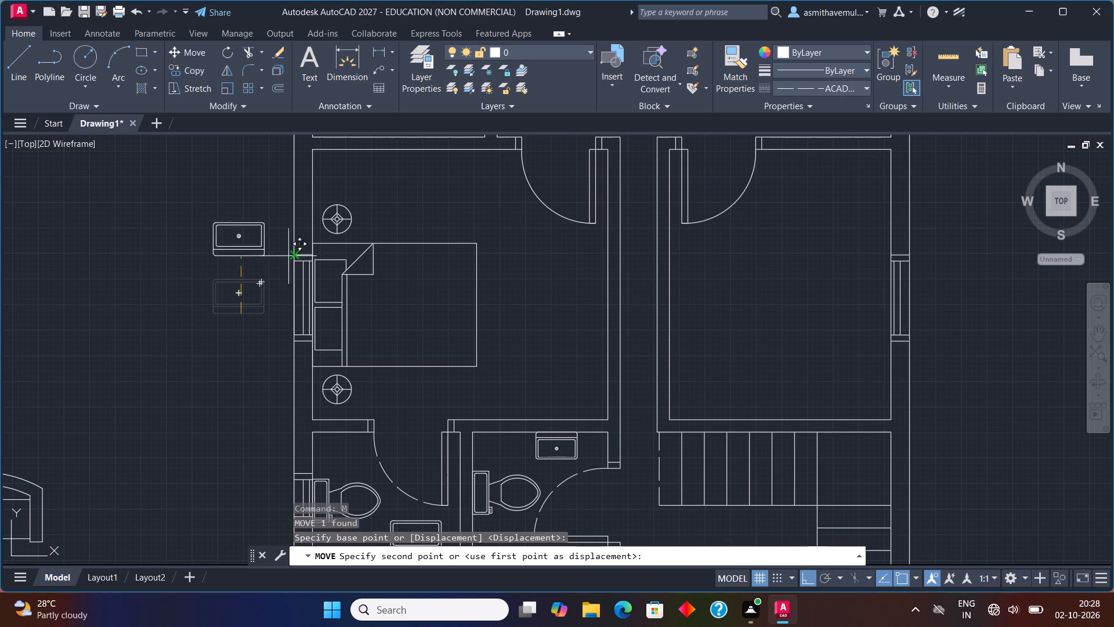
pyautogui.press('F8')
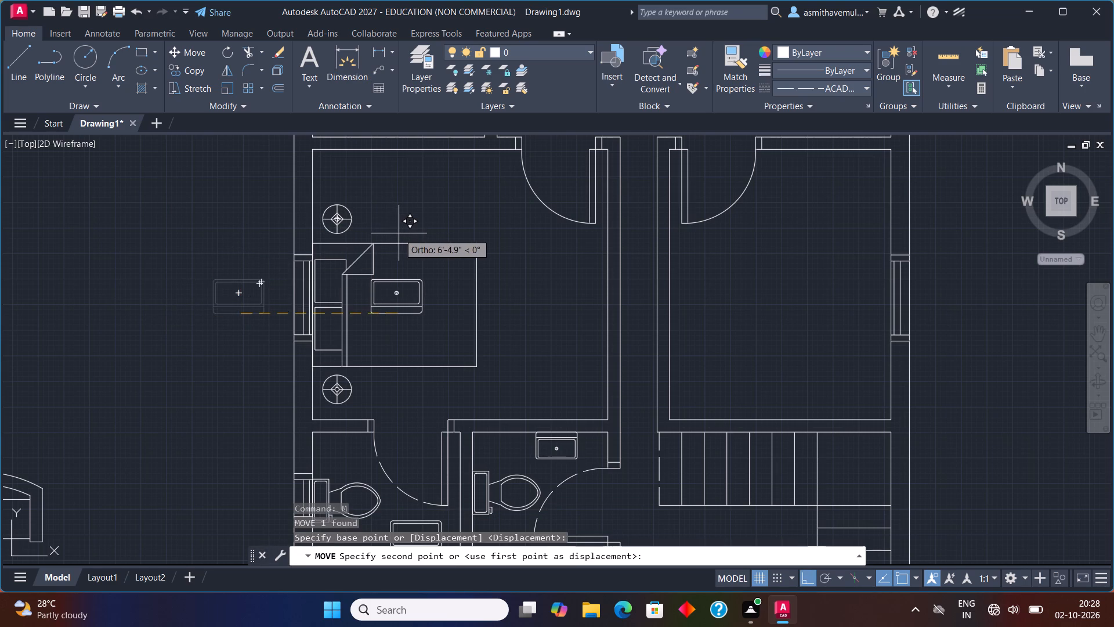
pyautogui.moveTo(399, 233); pyautogui.dragTo(314, 413, button='middle')
pyautogui.scroll(1, 322, 325)
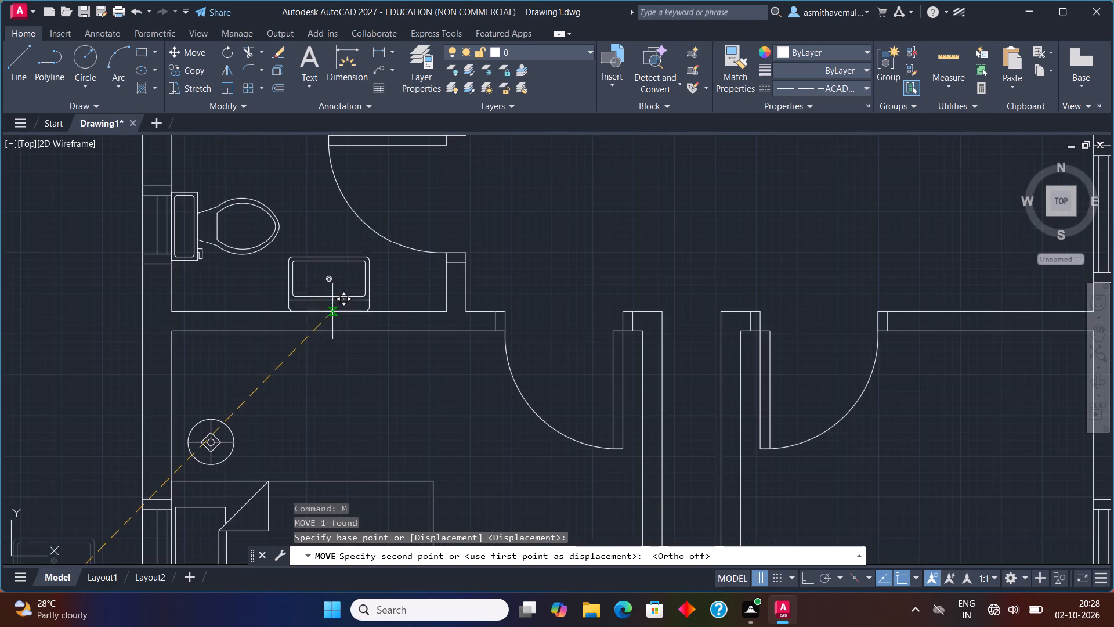
pyautogui.click(335, 311)
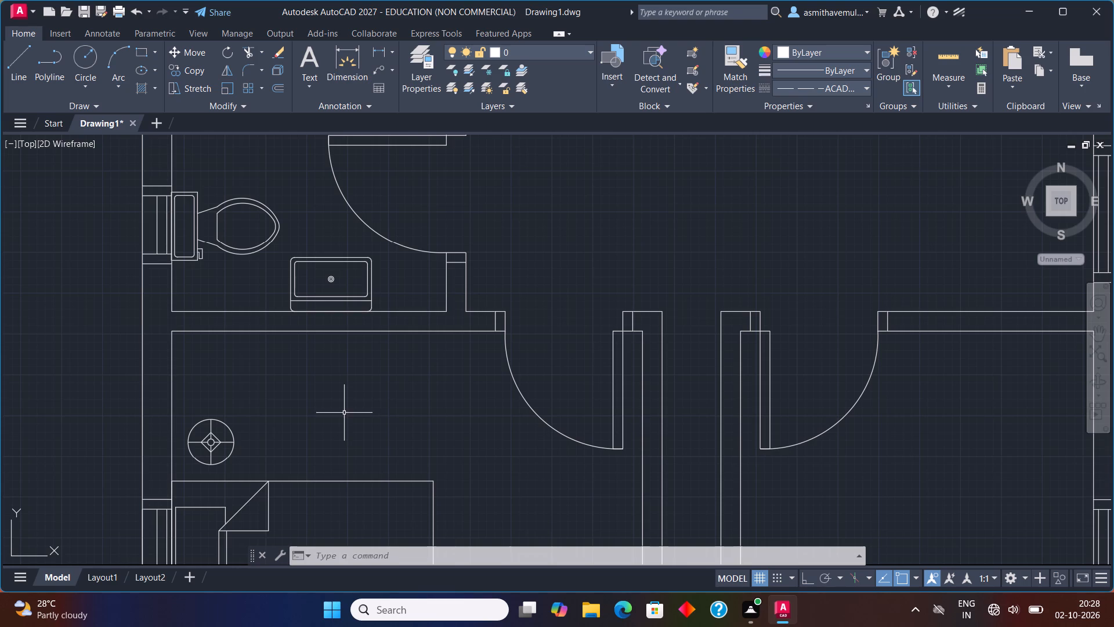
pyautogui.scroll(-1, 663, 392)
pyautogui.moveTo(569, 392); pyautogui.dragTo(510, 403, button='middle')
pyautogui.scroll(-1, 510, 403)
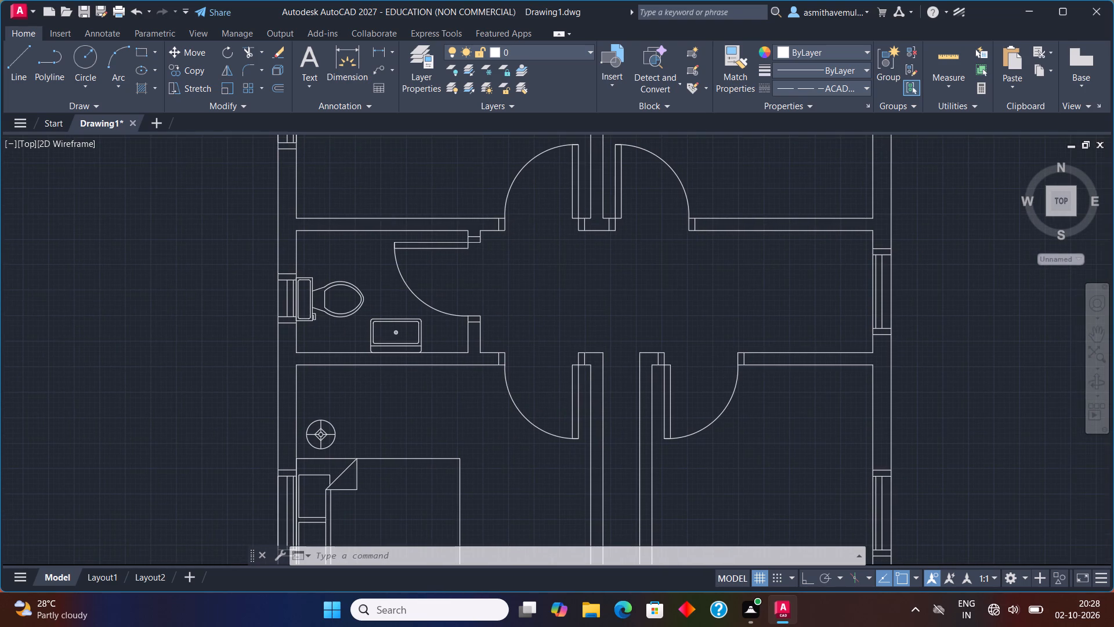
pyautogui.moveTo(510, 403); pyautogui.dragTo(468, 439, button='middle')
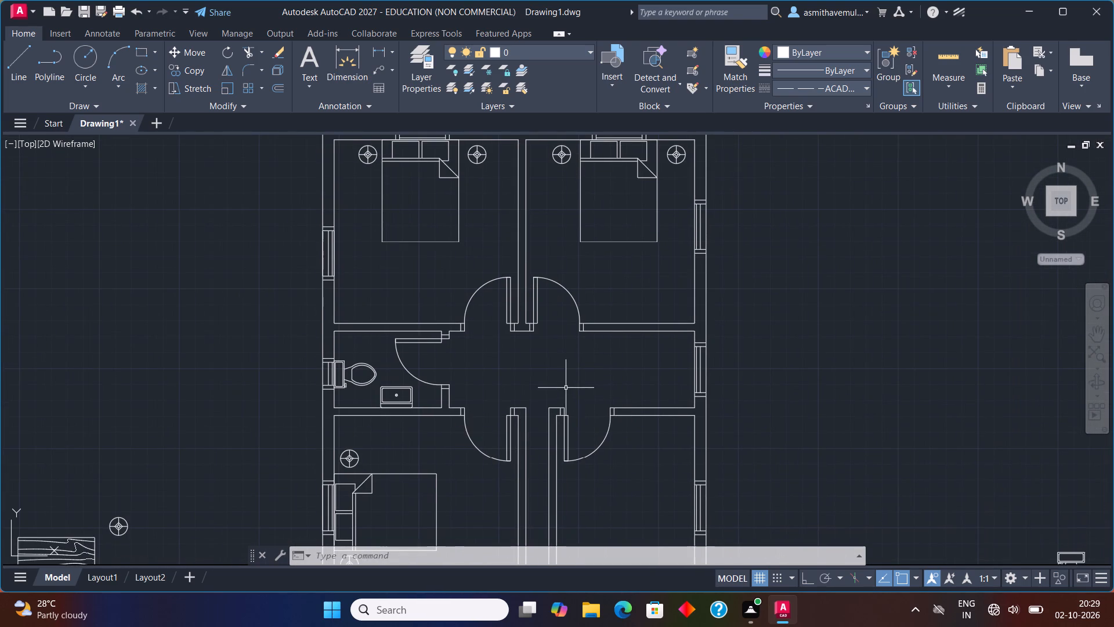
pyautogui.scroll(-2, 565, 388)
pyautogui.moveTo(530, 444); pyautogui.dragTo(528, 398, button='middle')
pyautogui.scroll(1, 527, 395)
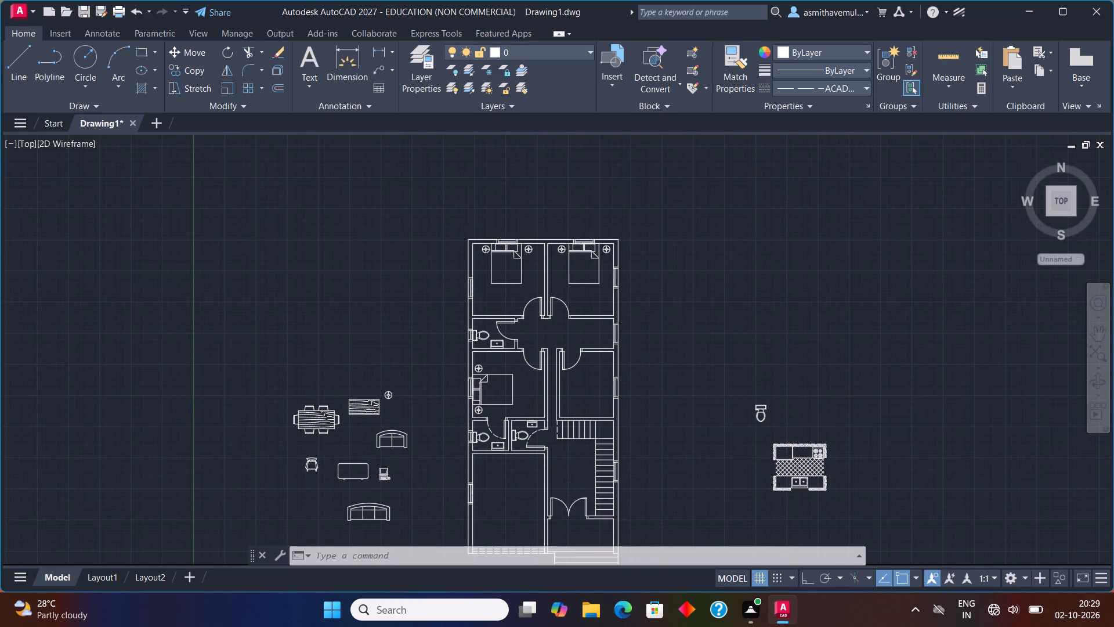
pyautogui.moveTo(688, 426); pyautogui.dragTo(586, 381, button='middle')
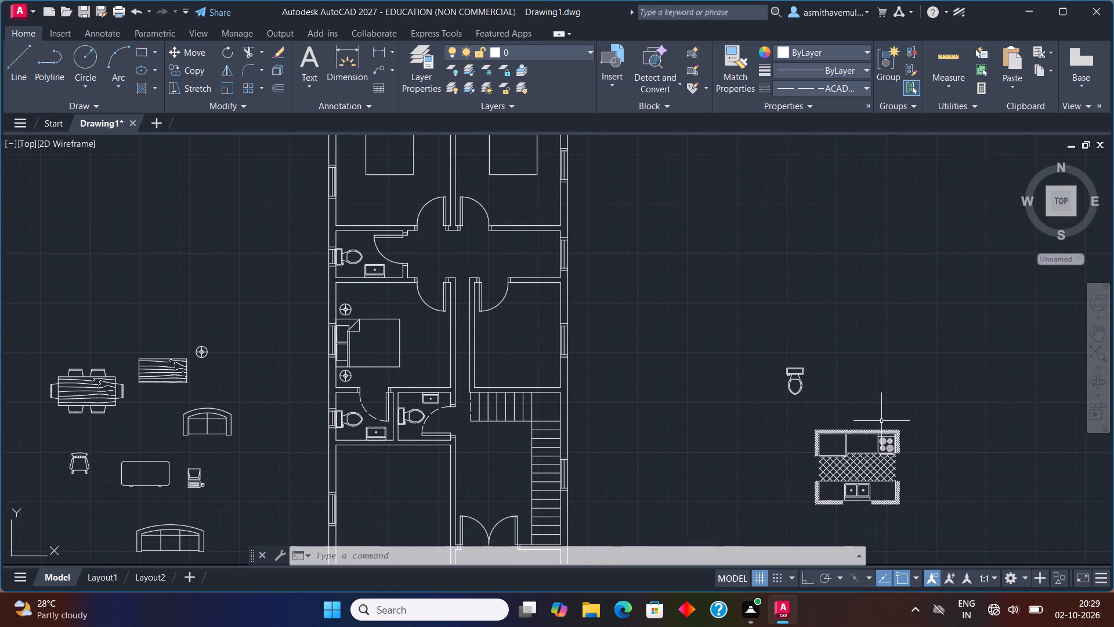
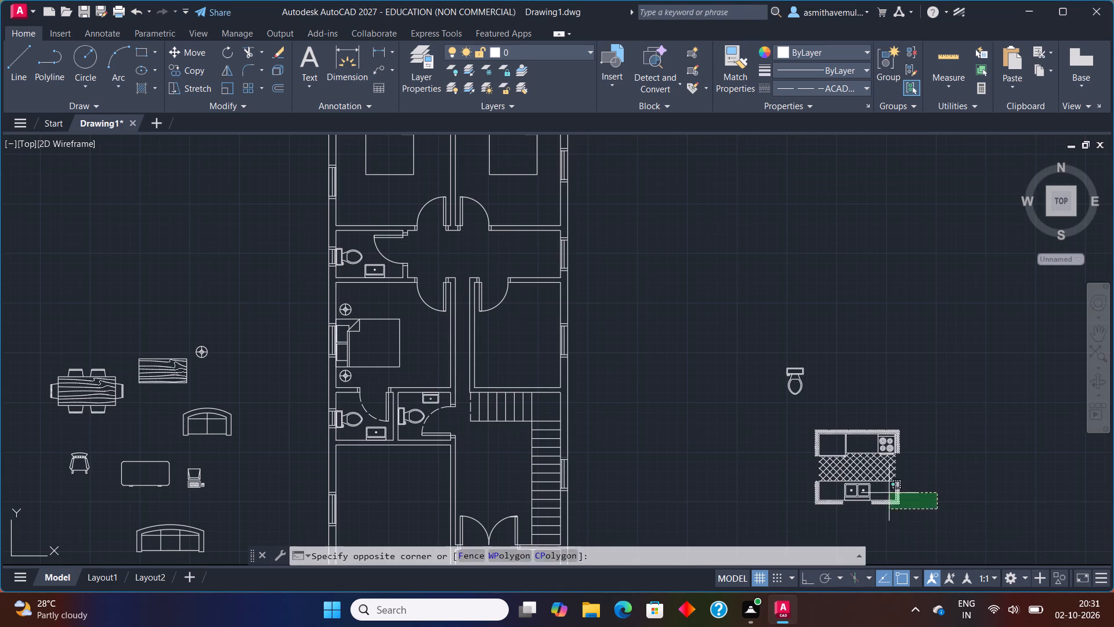
# Move the kitchen block from southeast of the floor plan to the open space just east of the plan's kitchen room.
pyautogui.moveTo(866, 489); pyautogui.dragTo(711, 483)
pyautogui.press('m')
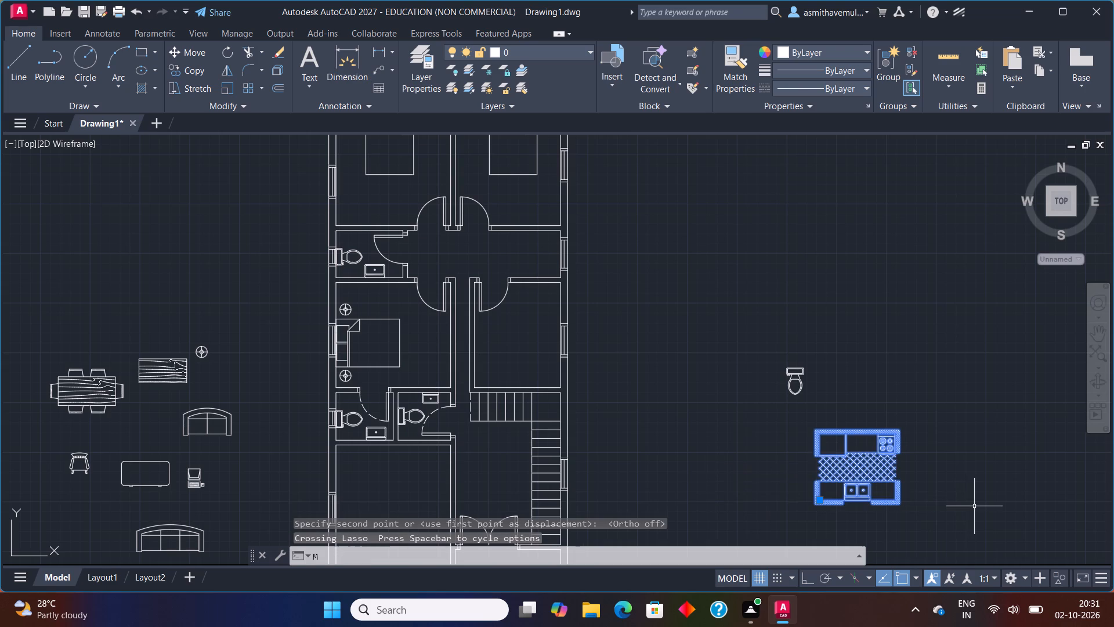
pyautogui.press('Return')
pyautogui.click(888, 437)
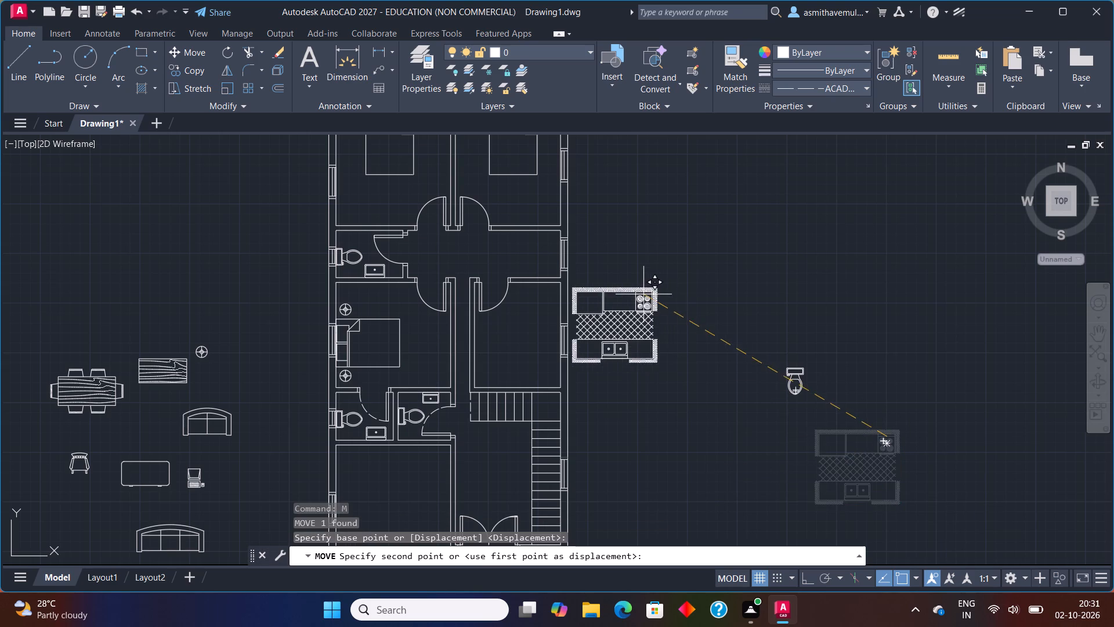
pyautogui.click(700, 283)
# Delete the spare toilet block east of the floor plan.
pyautogui.moveTo(821, 363); pyautogui.dragTo(765, 403)
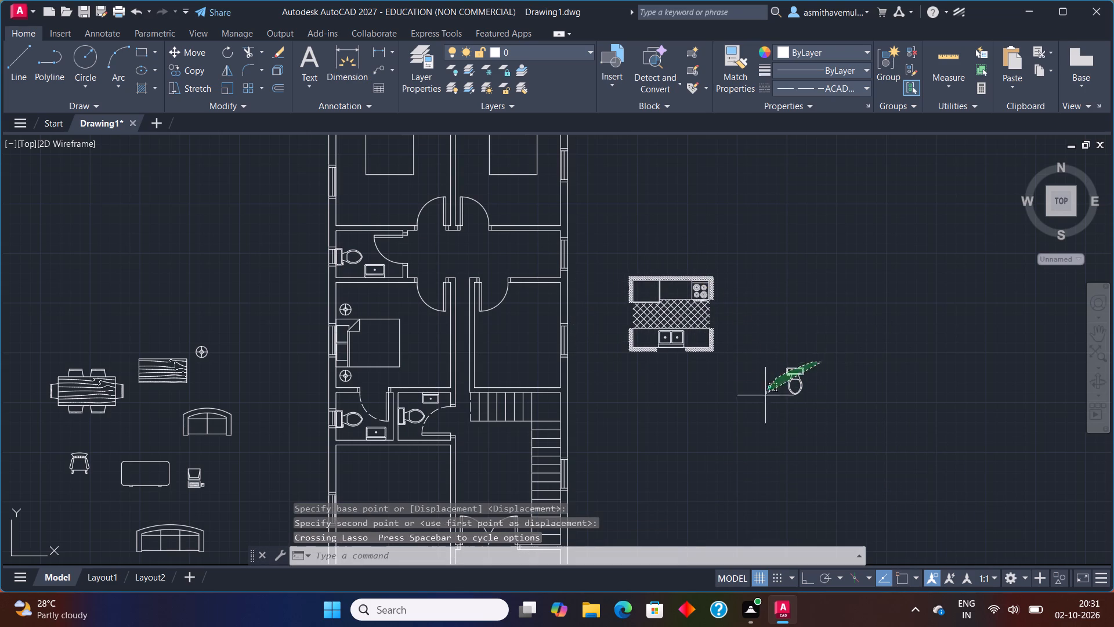
pyautogui.moveTo(765, 403); pyautogui.dragTo(764, 403)
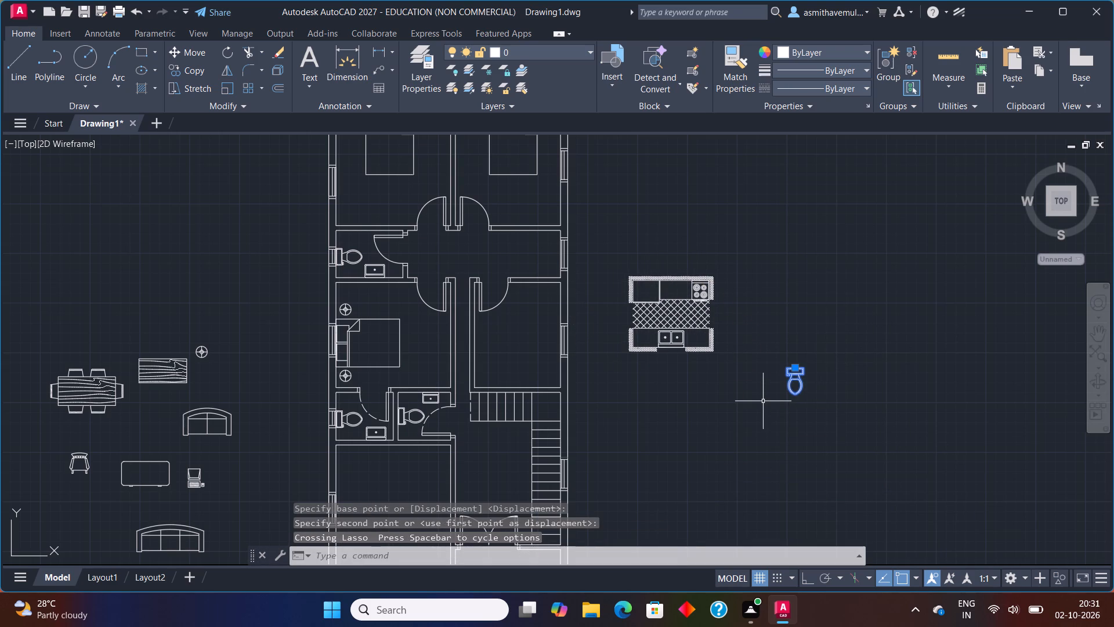
pyautogui.press('Delete')
# Rotate the kitchen block 180 degrees about its northeast corner, with Ortho on.
pyautogui.moveTo(715, 327); pyautogui.dragTo(645, 381)
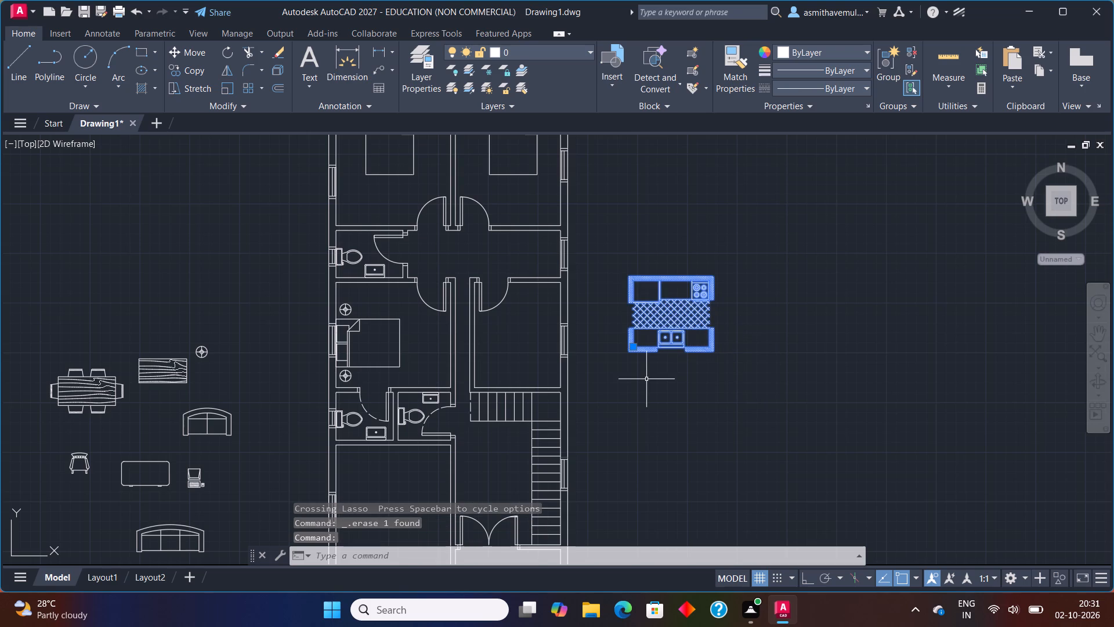
pyautogui.write('RO')
pyautogui.press('Return')
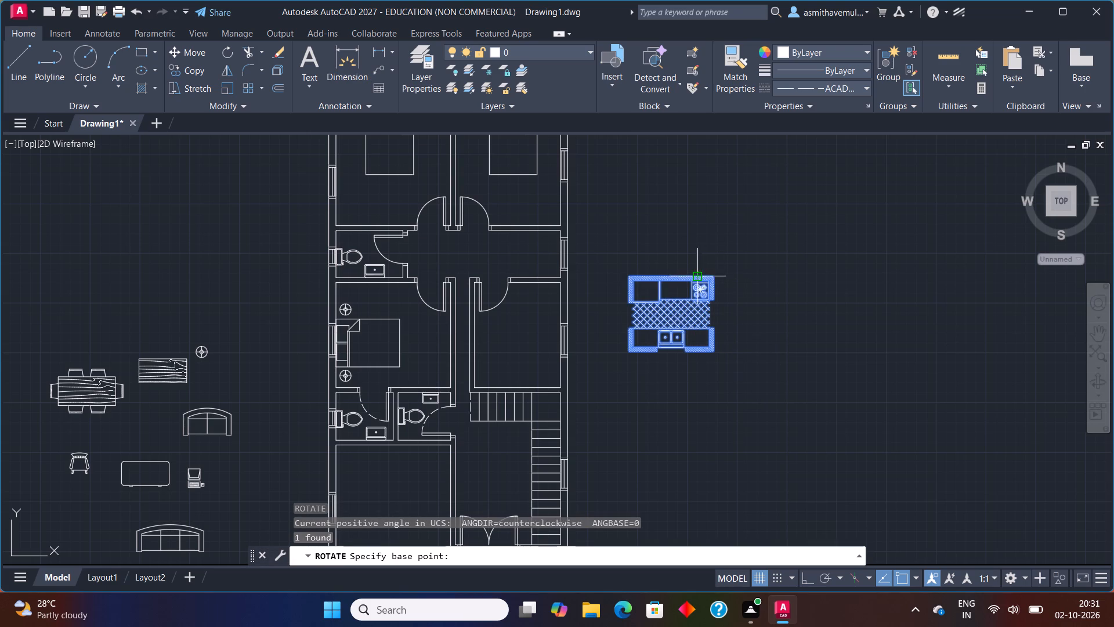
pyautogui.click(711, 278)
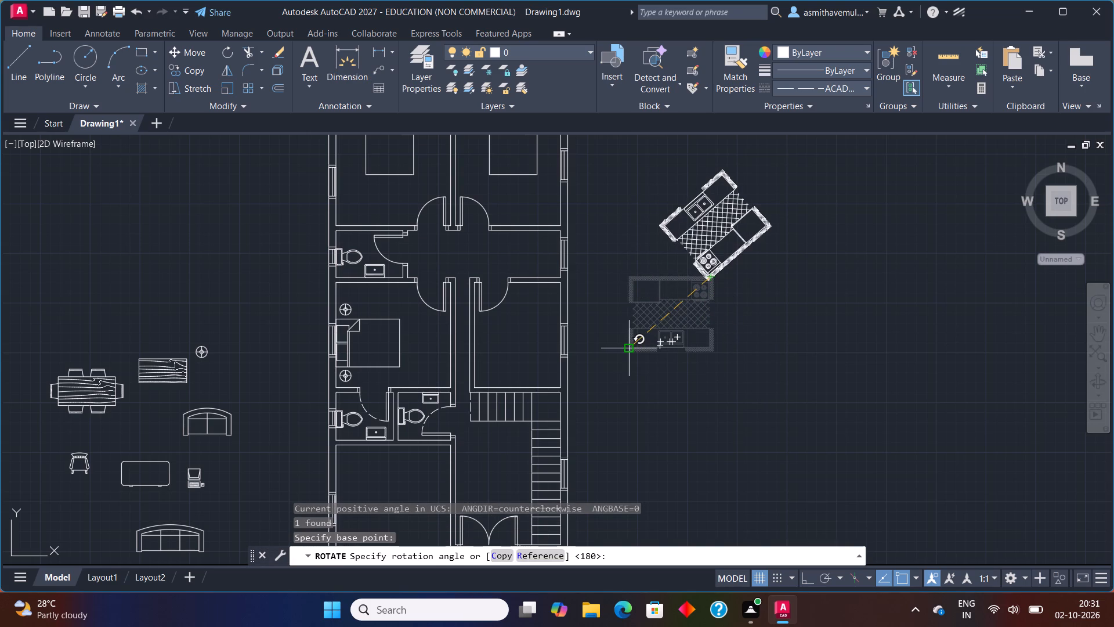
pyautogui.press('F8')
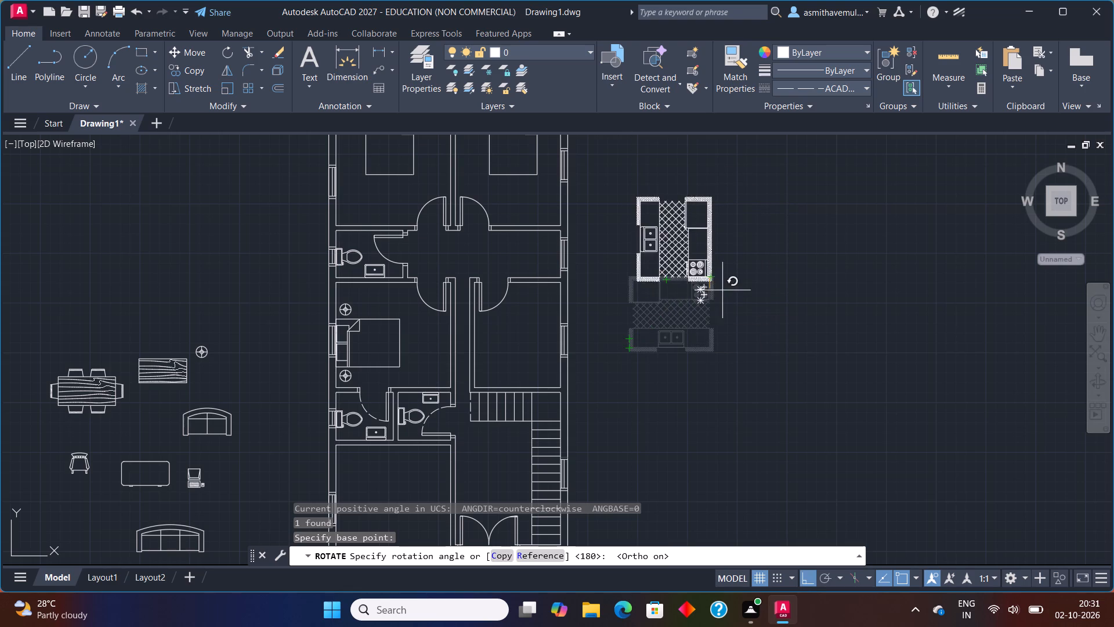
pyautogui.click(683, 268)
# Move the rotated kitchen block by its southeast corner onto the inner southeast corner of the room north of the staircase, with Ortho off.
pyautogui.moveTo(825, 289); pyautogui.dragTo(710, 272)
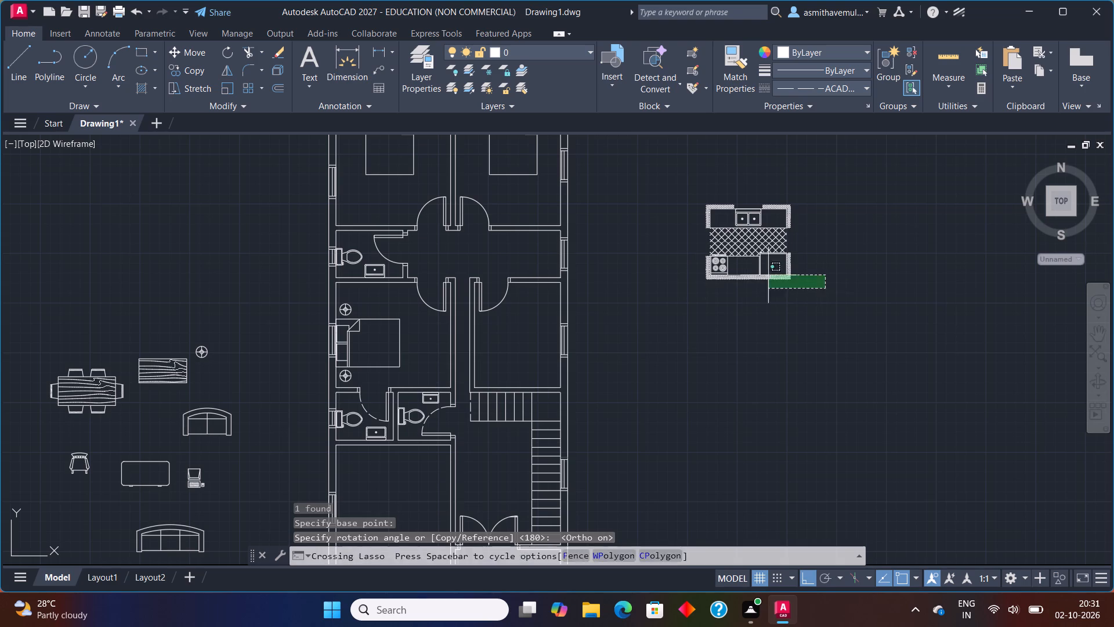
pyautogui.moveTo(710, 272); pyautogui.dragTo(650, 278)
pyautogui.press('m')
pyautogui.press('Return')
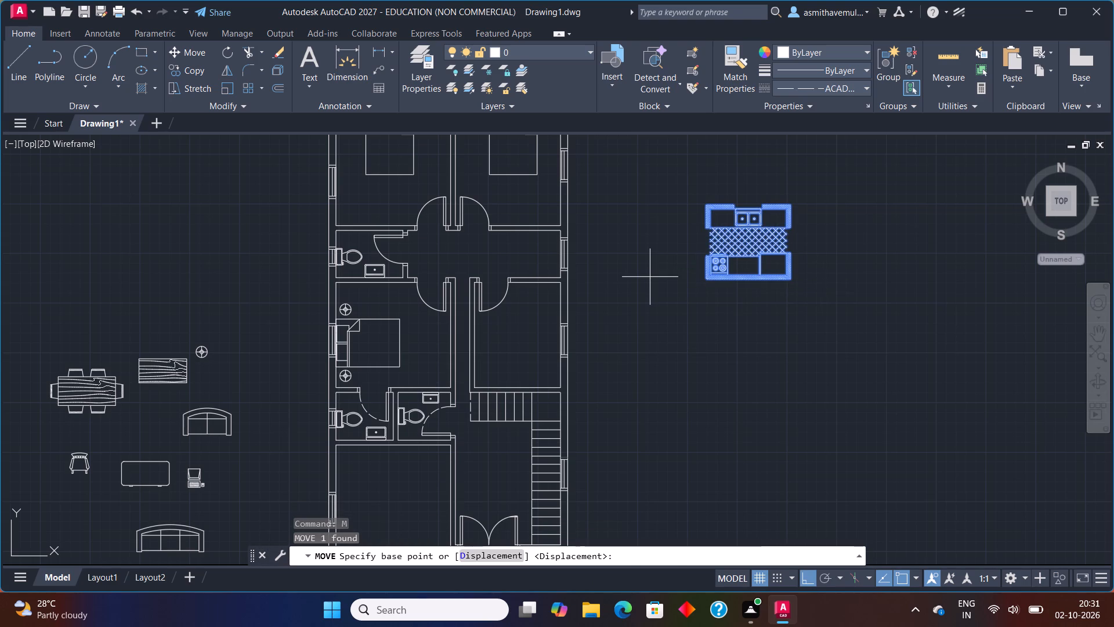
pyautogui.press('F8')
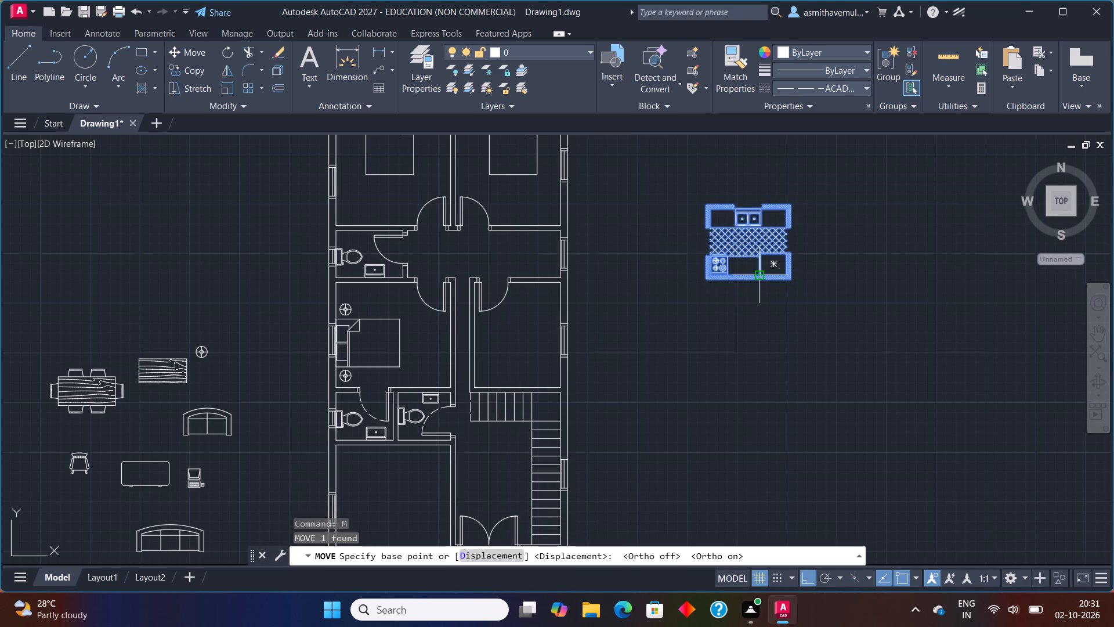
pyautogui.click(795, 286)
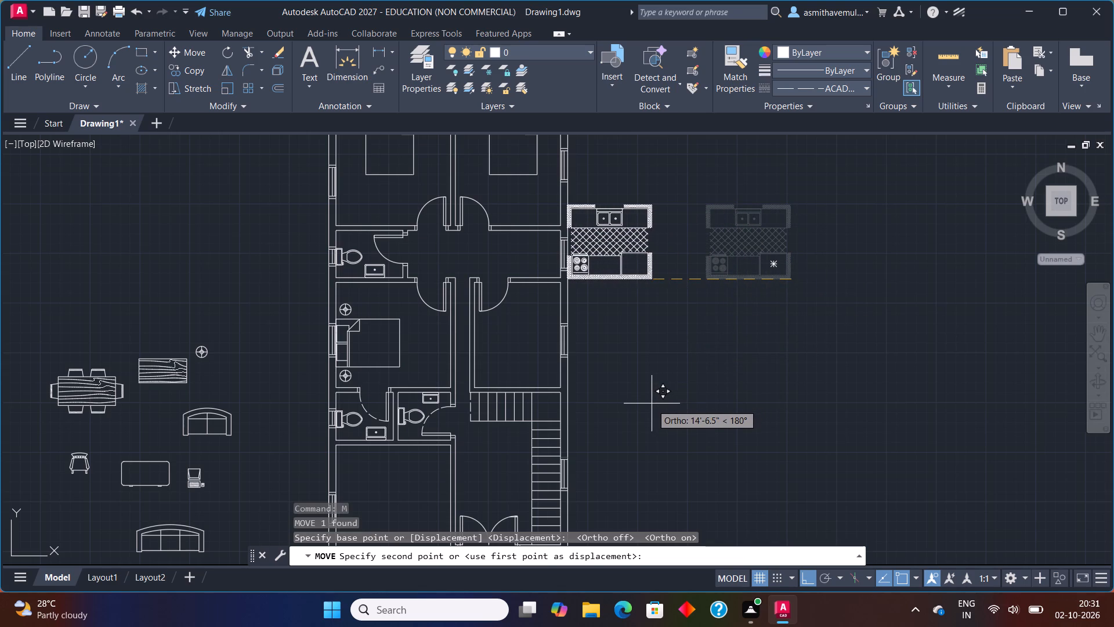
pyautogui.press('F8')
pyautogui.scroll(3, 569, 381)
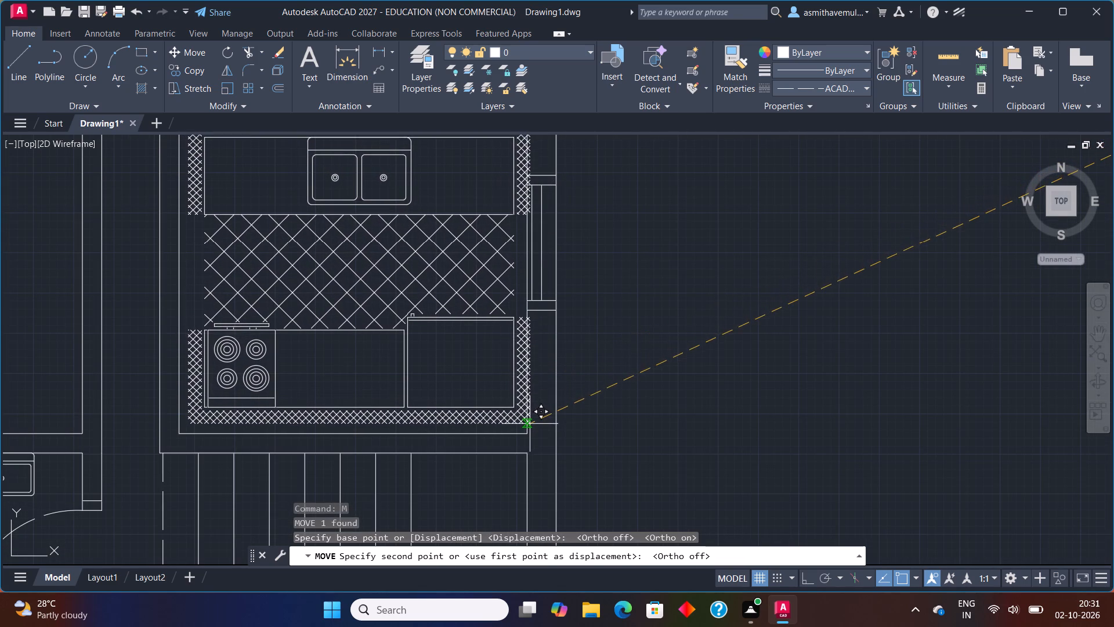
pyautogui.click(528, 431)
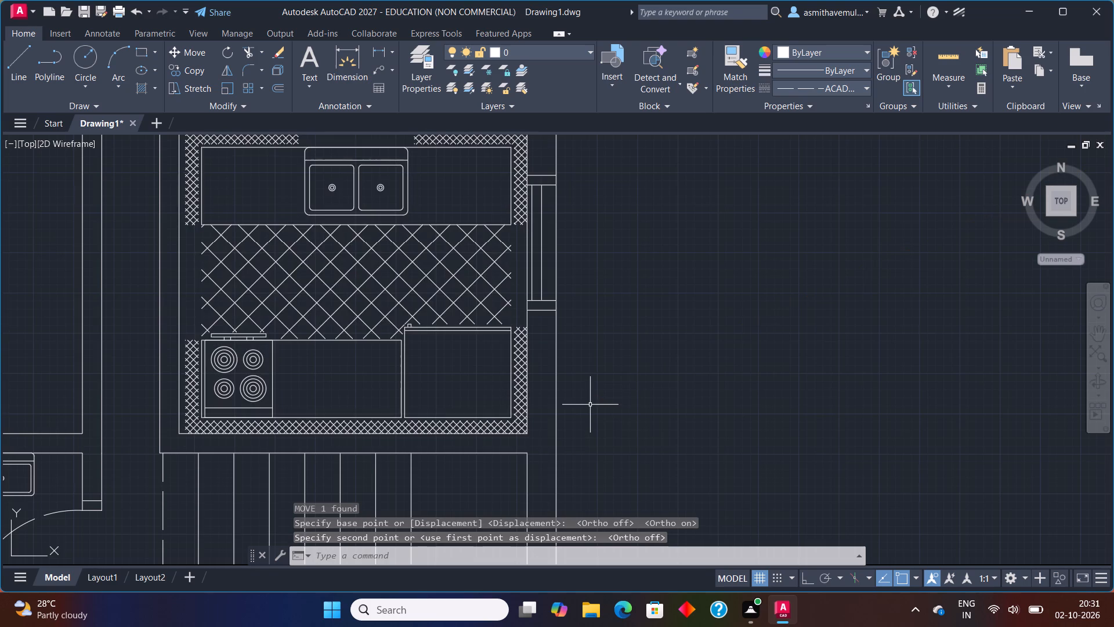
# Move the six-chair dining table block from west of the floor plan to the open space east of it.
pyautogui.scroll(-1, 591, 405)
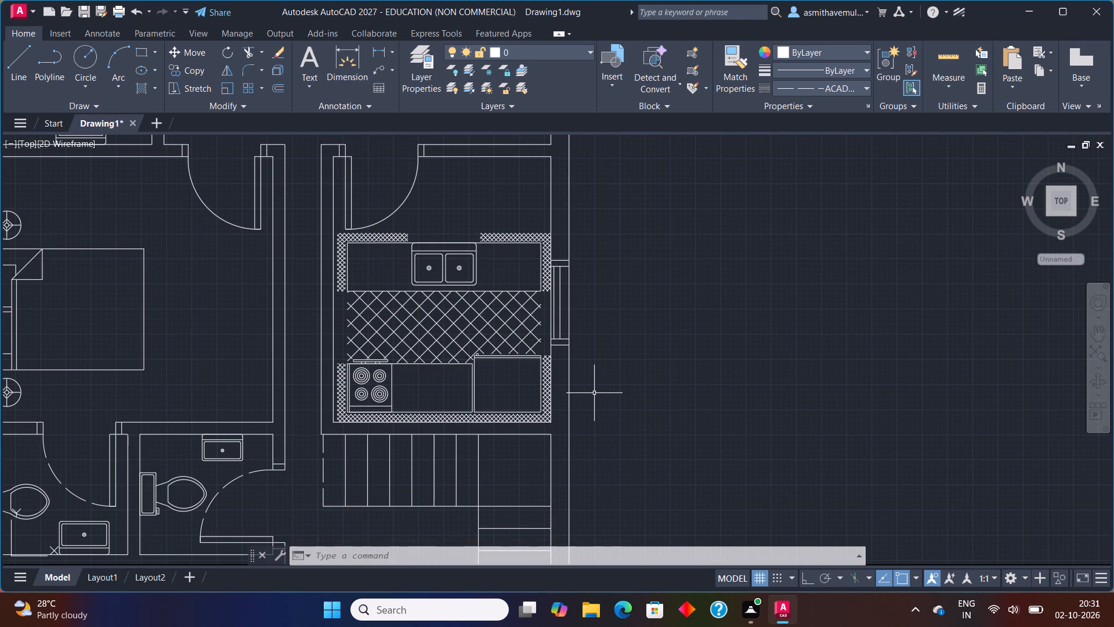
pyautogui.scroll(-2, 552, 381)
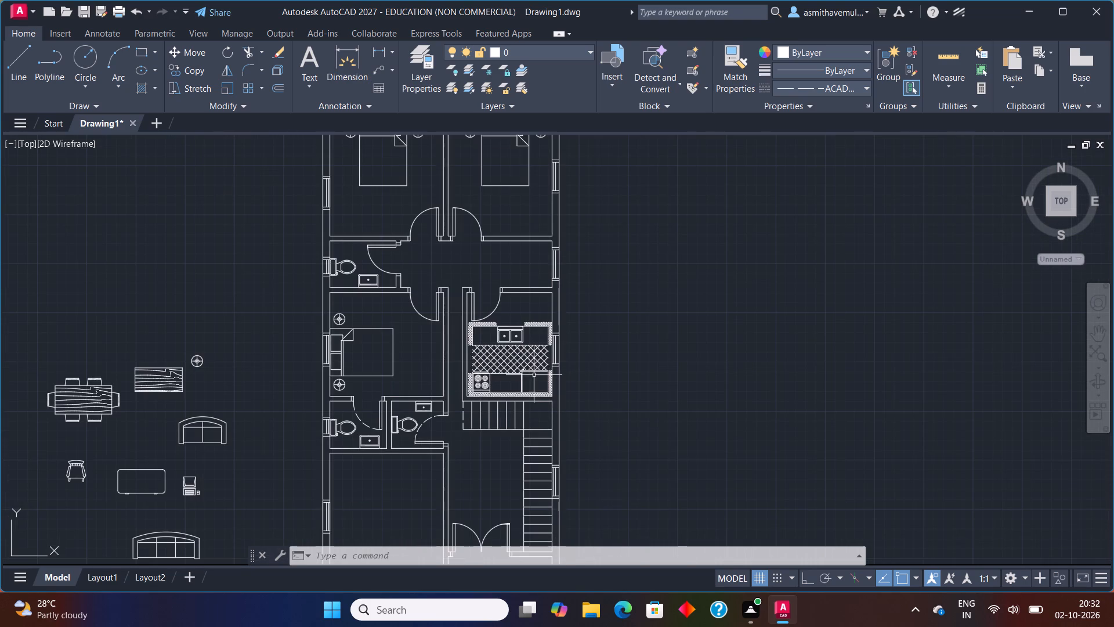
pyautogui.moveTo(533, 374); pyautogui.dragTo(605, 353, button='middle')
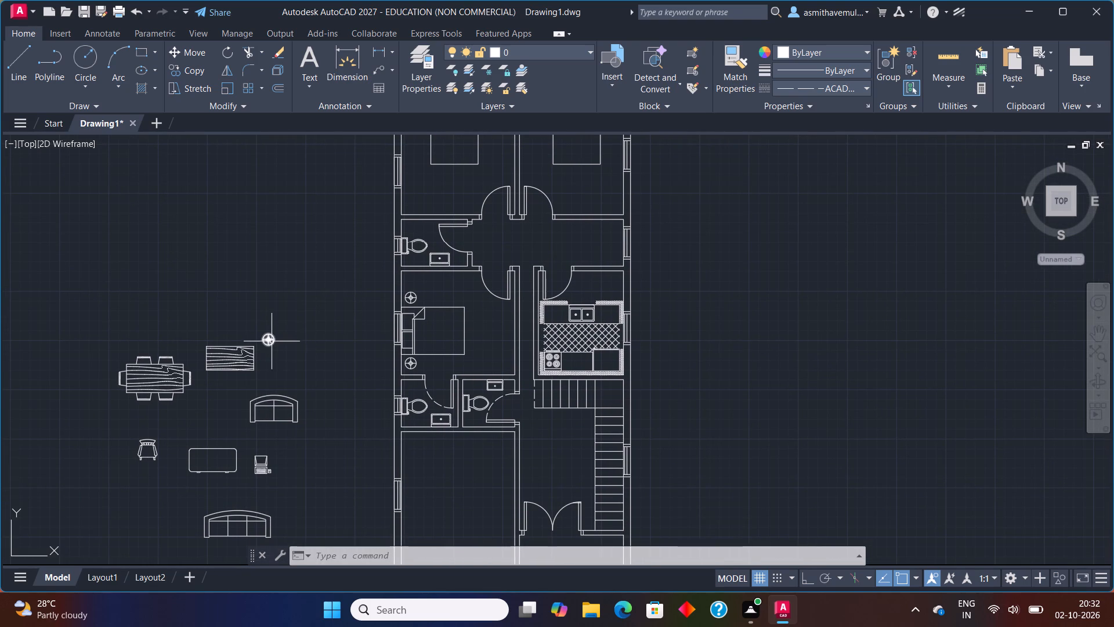
pyautogui.moveTo(145, 355); pyautogui.dragTo(171, 413)
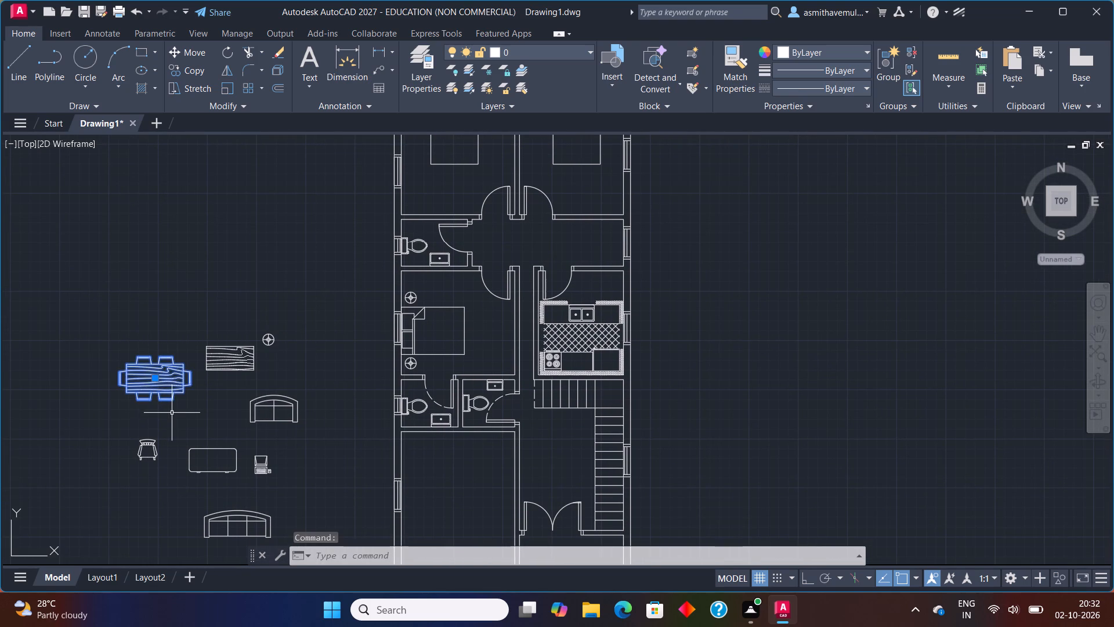
pyautogui.press('m')
pyautogui.press('Return')
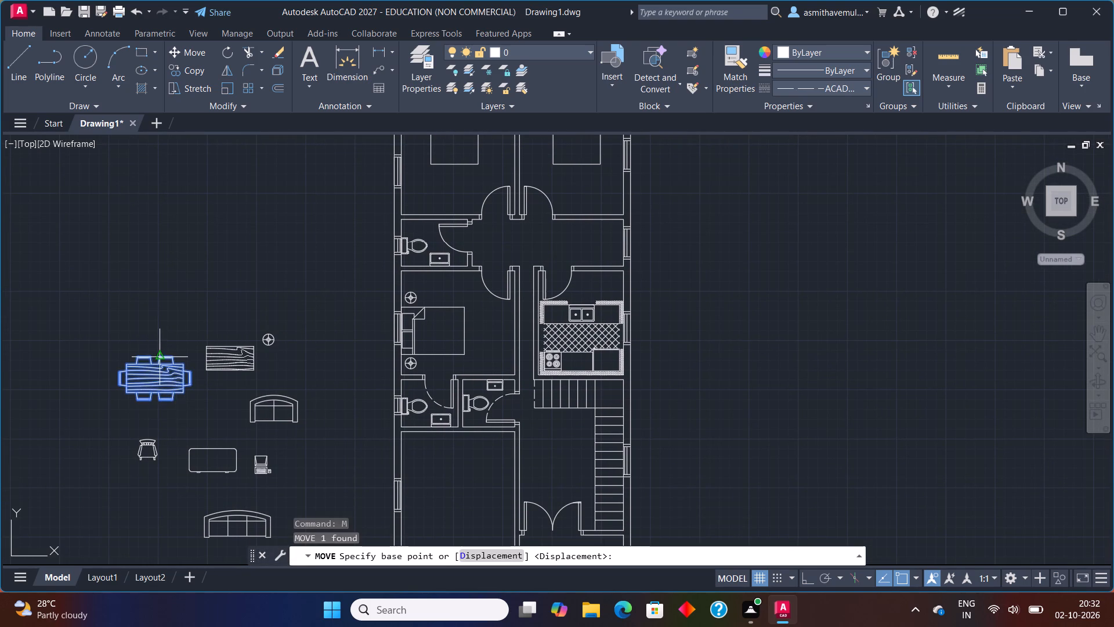
pyautogui.click(158, 366)
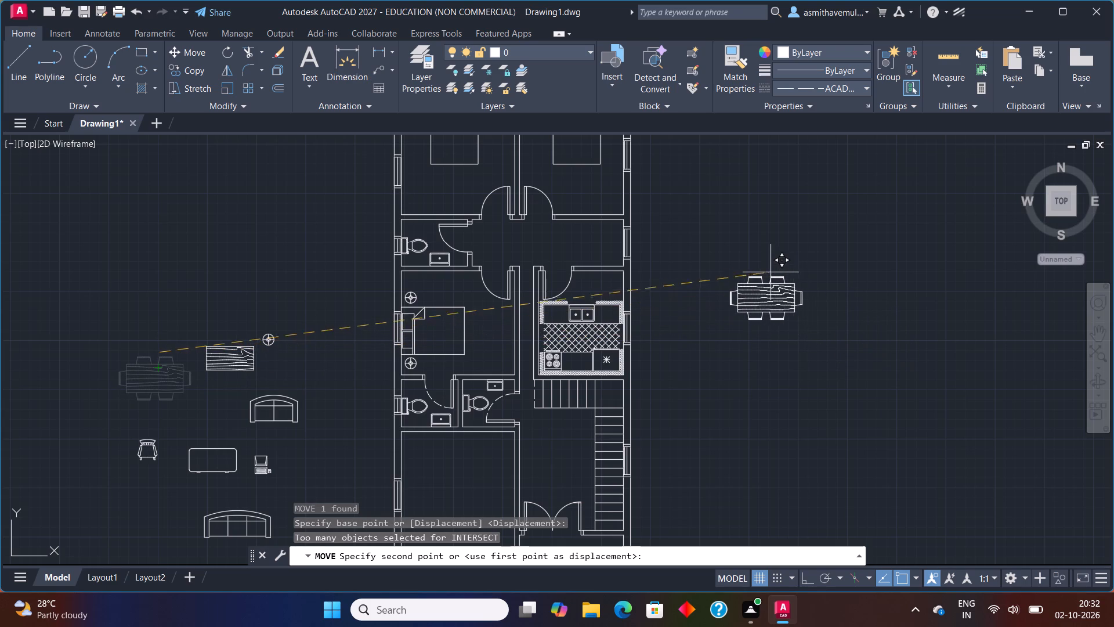
pyautogui.scroll(2, 711, 233)
pyautogui.click(683, 221)
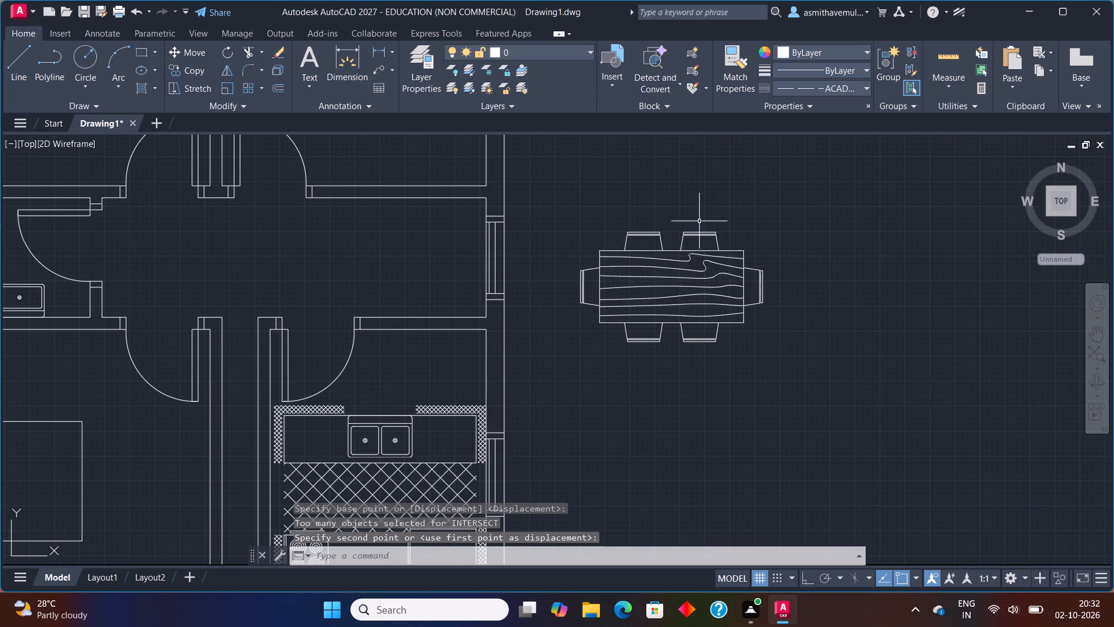
# Rotate the dining table block 270 degrees about the tabletop's southeast corner, with Ortho on, so its length runs north-south.
pyautogui.moveTo(701, 222); pyautogui.dragTo(678, 400)
pyautogui.write('RO')
pyautogui.press('Return')
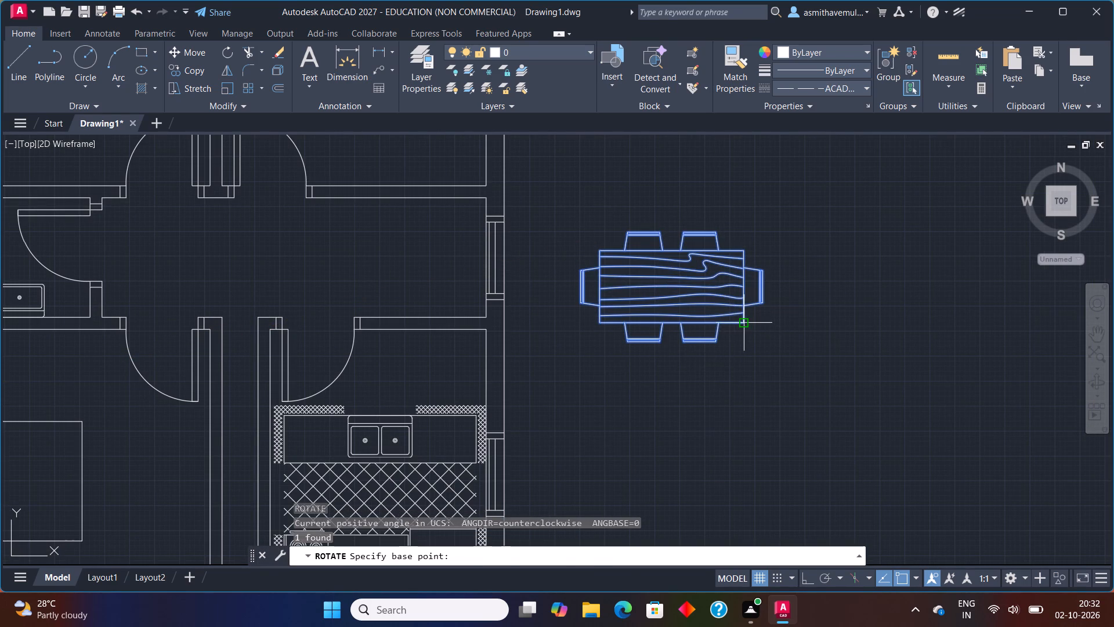
pyautogui.click(747, 325)
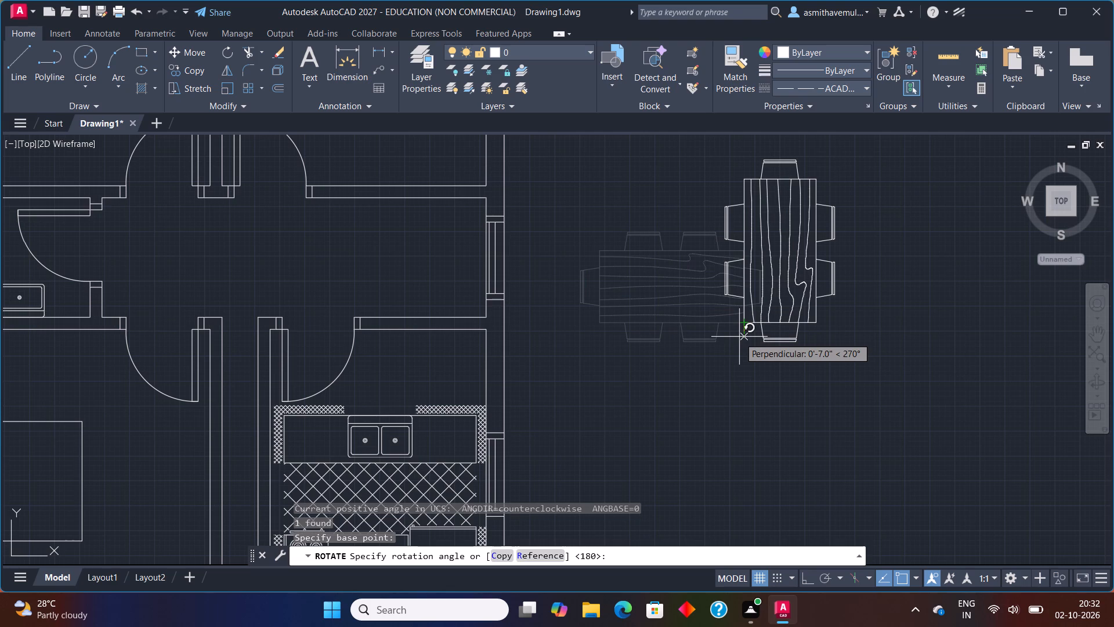
pyautogui.press('F8')
pyautogui.click(739, 337)
# Scale the dining table block down to a little over a third of its size about the tabletop's southwest corner.
pyautogui.moveTo(838, 284); pyautogui.dragTo(838, 283)
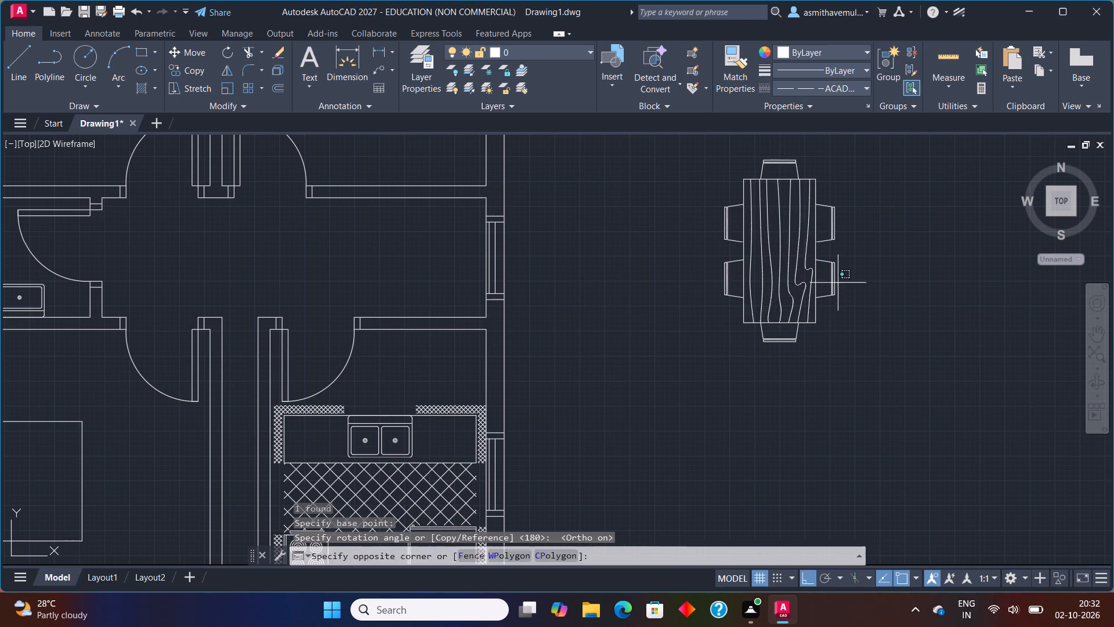
pyautogui.moveTo(838, 283); pyautogui.dragTo(715, 337)
pyautogui.write('SCALE')
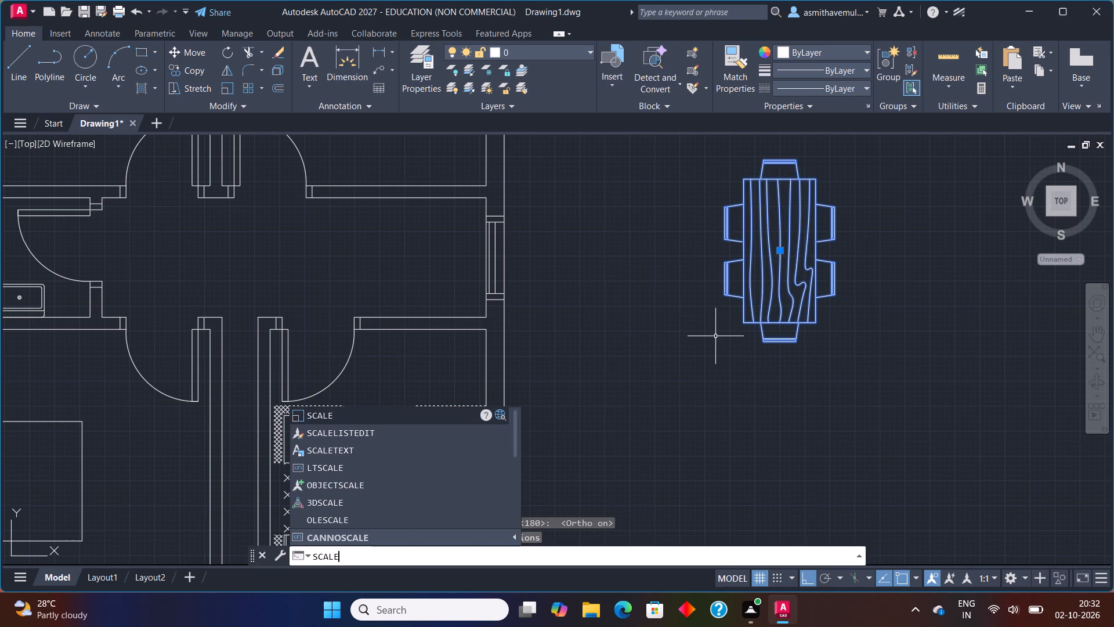
pyautogui.press('Return')
pyautogui.click(743, 326)
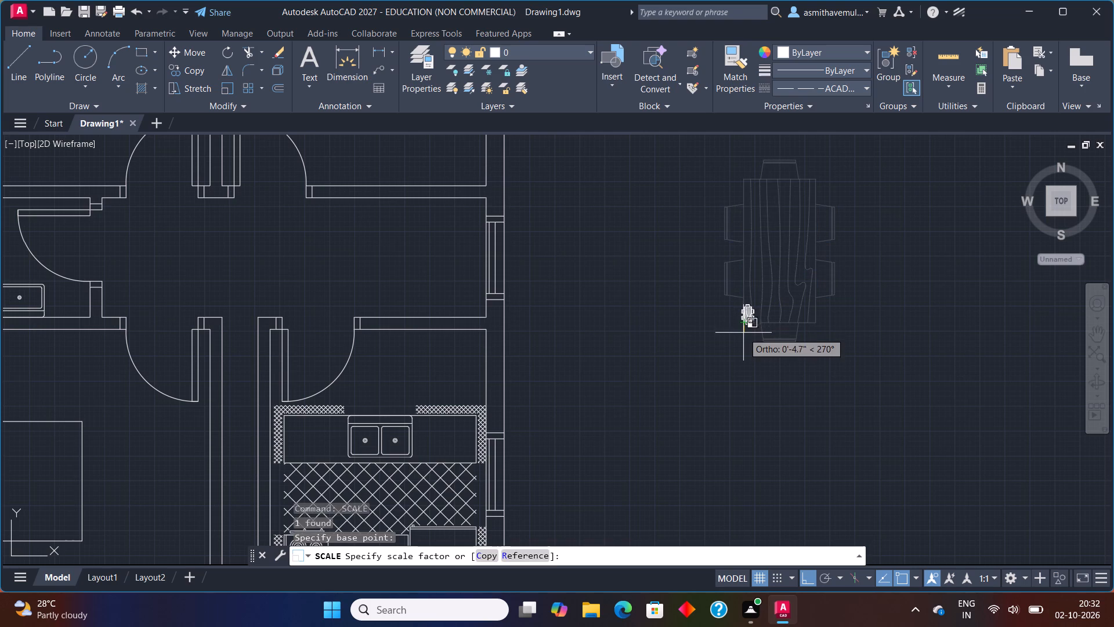
pyautogui.click(742, 356)
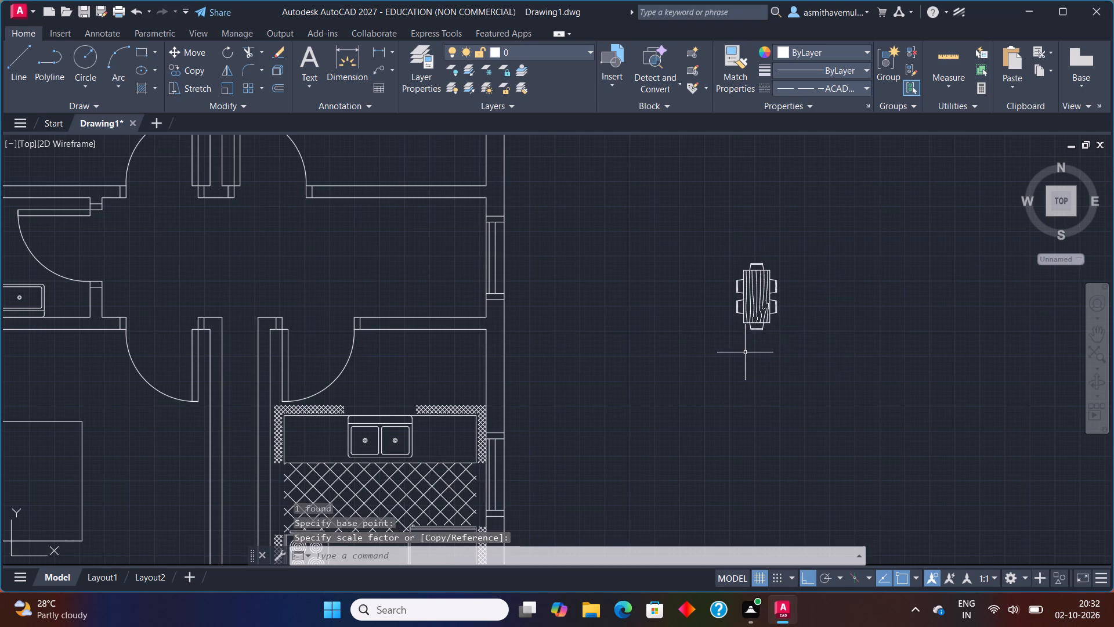
# Move the reduced dining table block into the hall north of the kitchen, near the east window, with Ortho off.
pyautogui.moveTo(787, 316); pyautogui.dragTo(670, 333)
pyautogui.press('m')
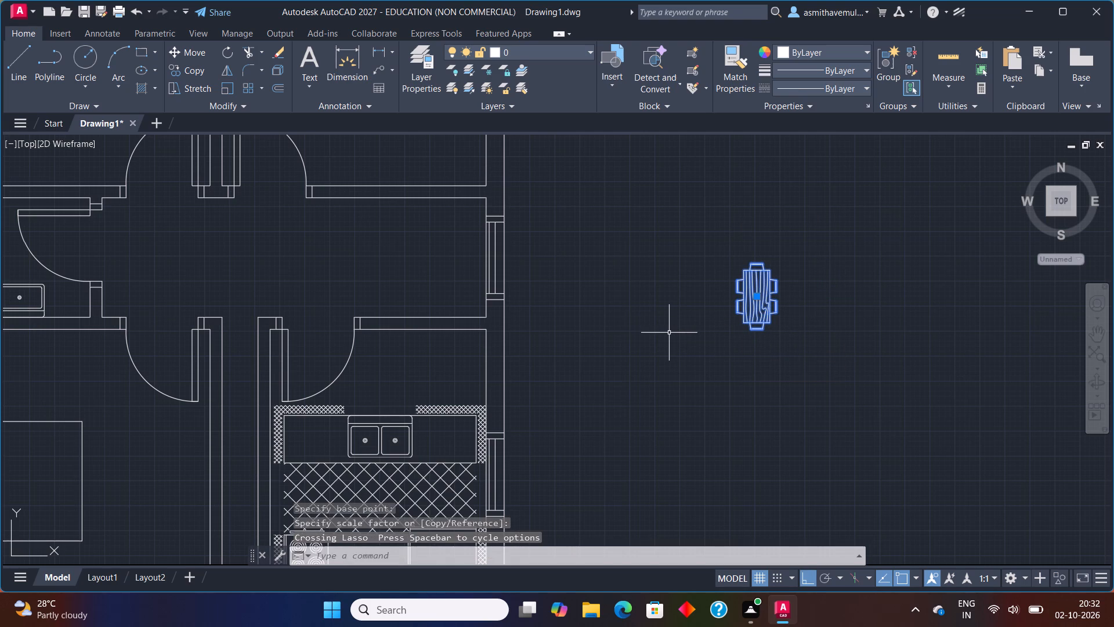
pyautogui.press('Return')
pyautogui.click(751, 293)
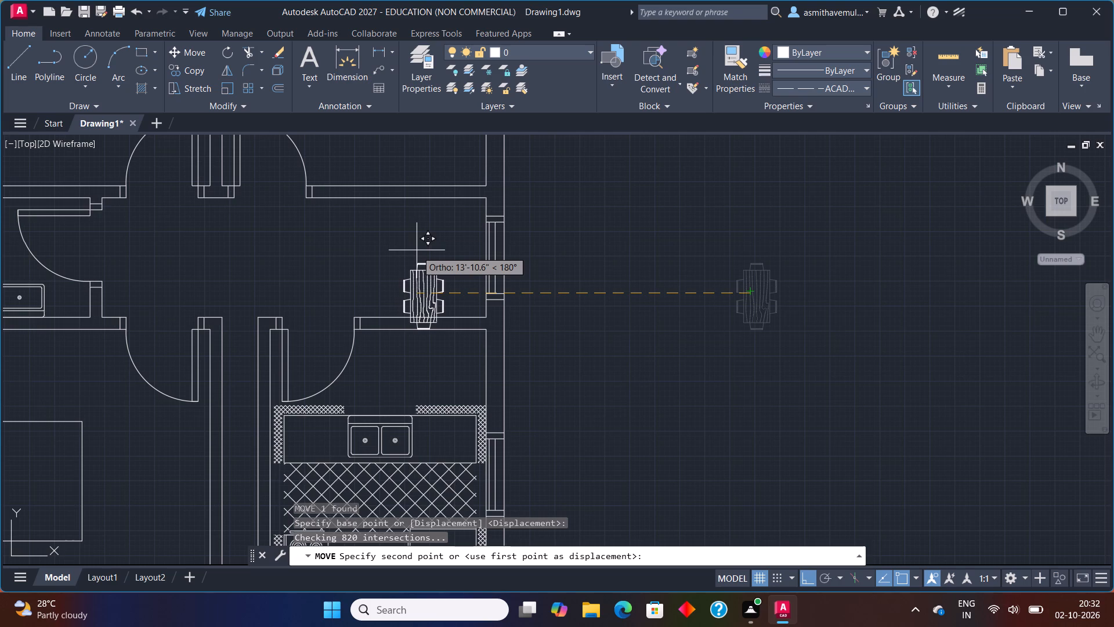
pyautogui.press('F8')
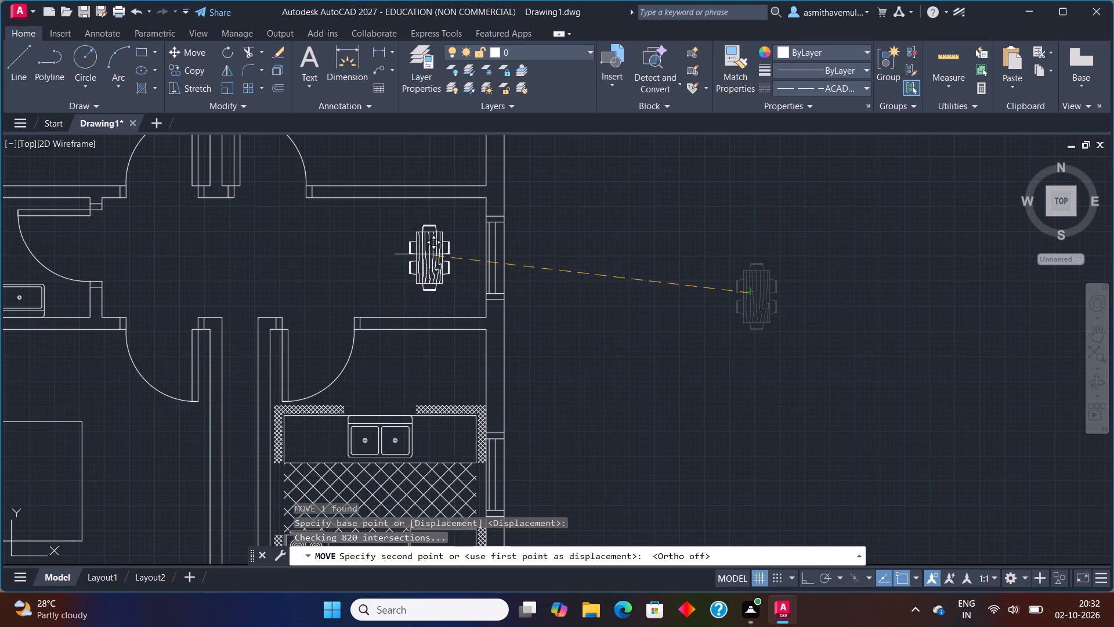
pyautogui.click(426, 254)
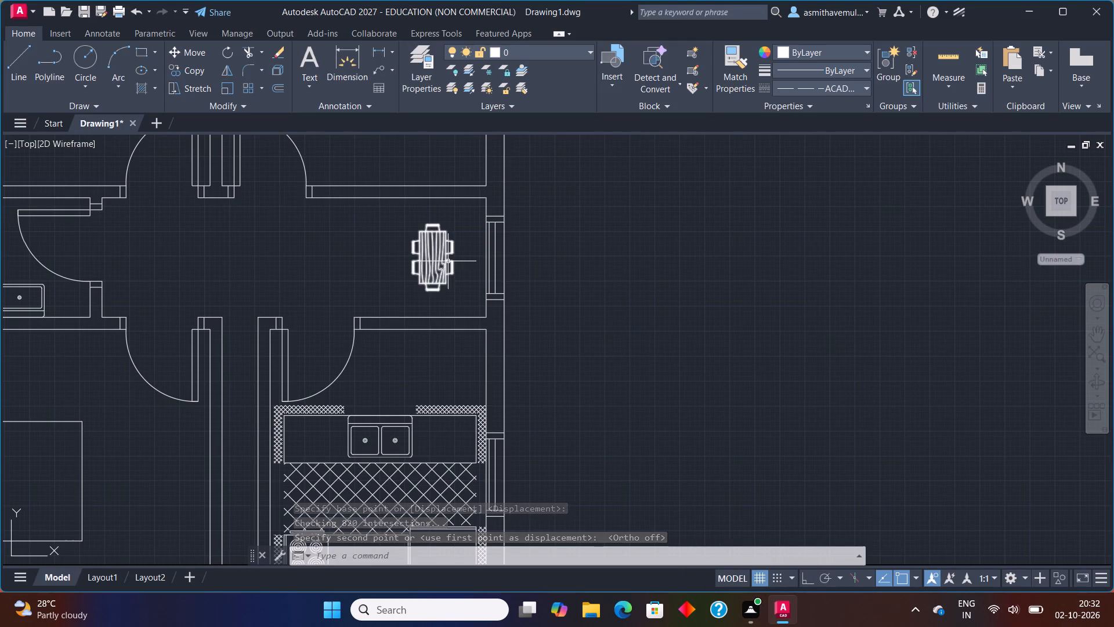
# Scale the dining table block in the hall up by about 15 percent about the tabletop's southwest corner.
pyautogui.click(447, 260)
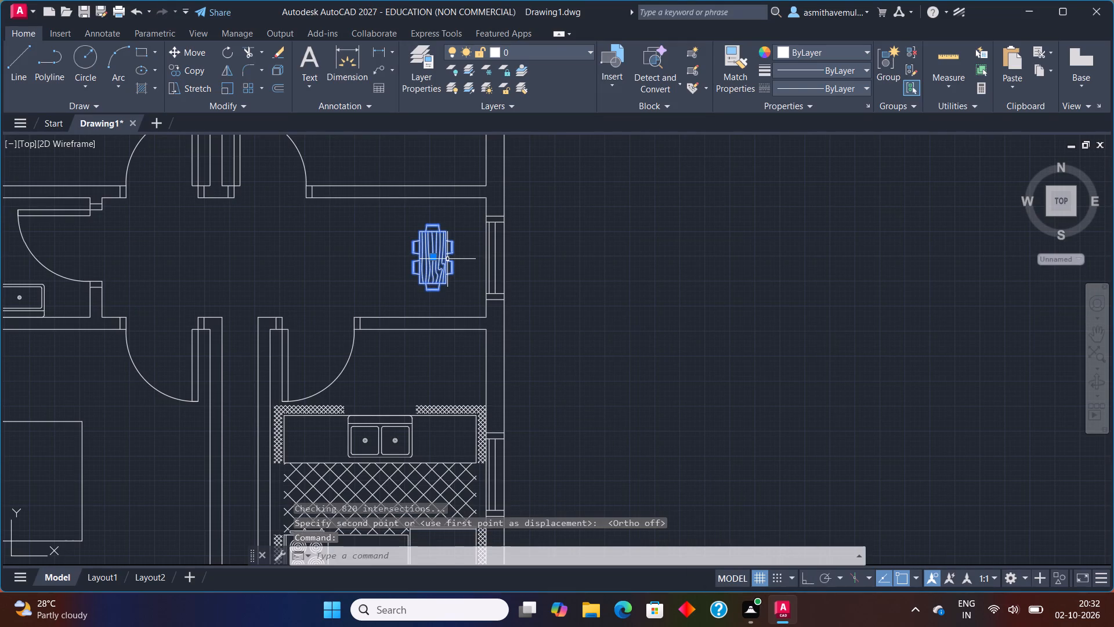
pyautogui.write('SC')
pyautogui.write('ALE')
pyautogui.press('Return')
pyautogui.scroll(1, 446, 258)
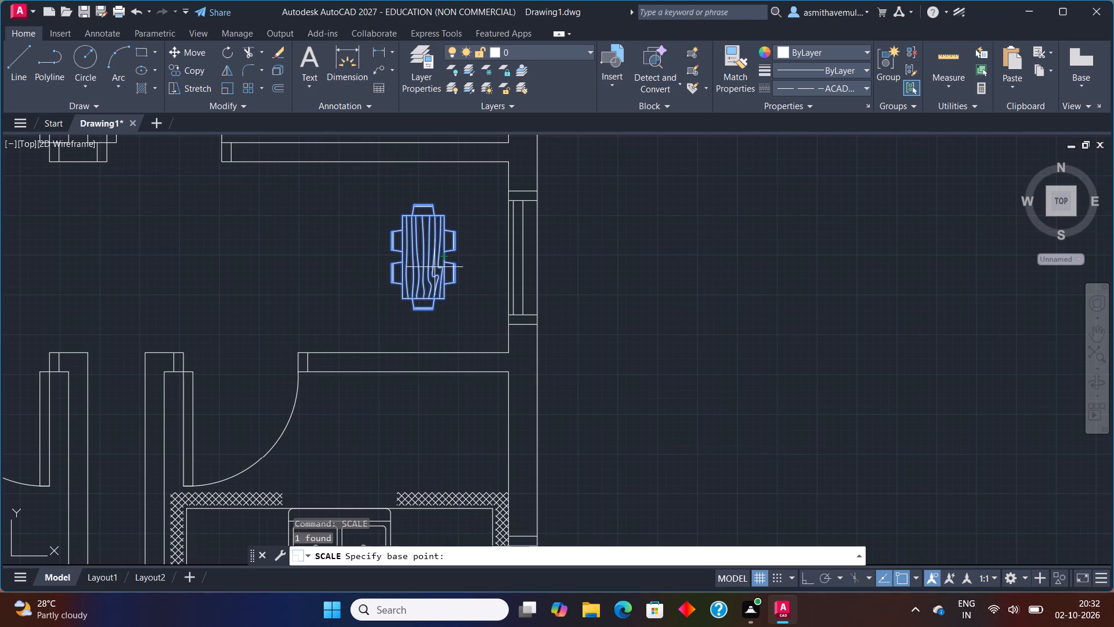
pyautogui.click(402, 299)
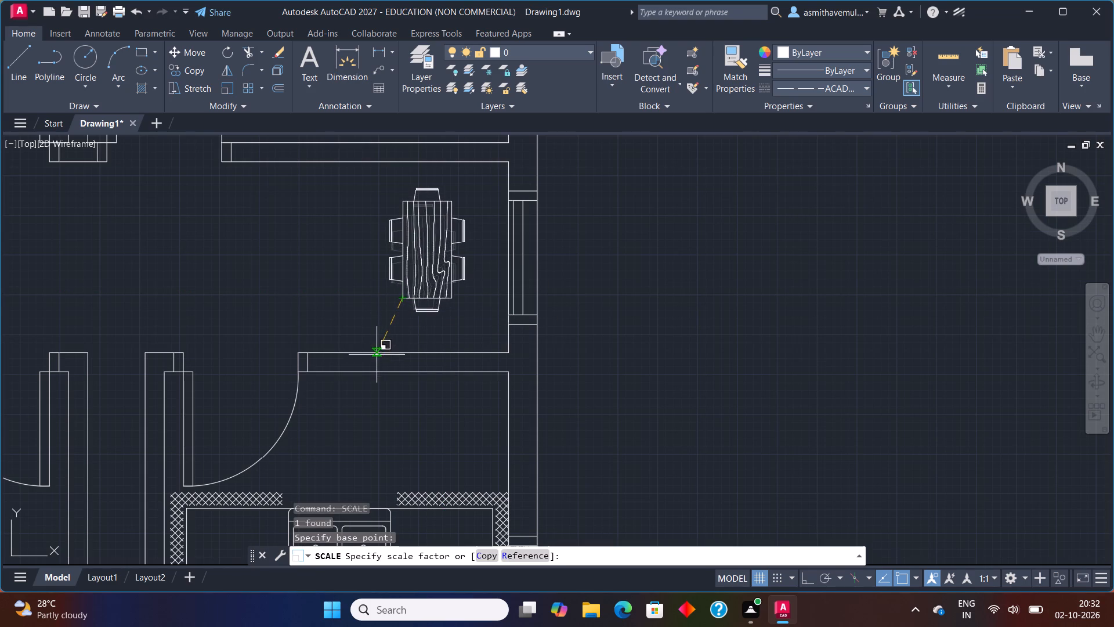
pyautogui.click(375, 356)
# Move the enlarged dining table block slightly southeast, closer to the hall's east window.
pyautogui.click(414, 293)
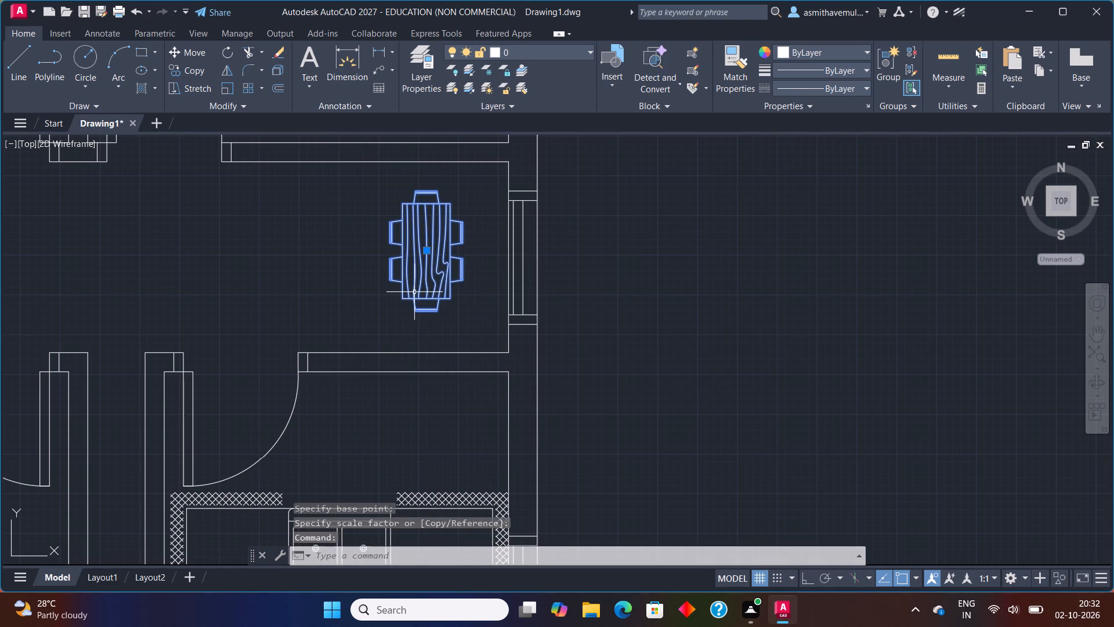
pyautogui.press('m')
pyautogui.press('Return')
pyautogui.click(426, 283)
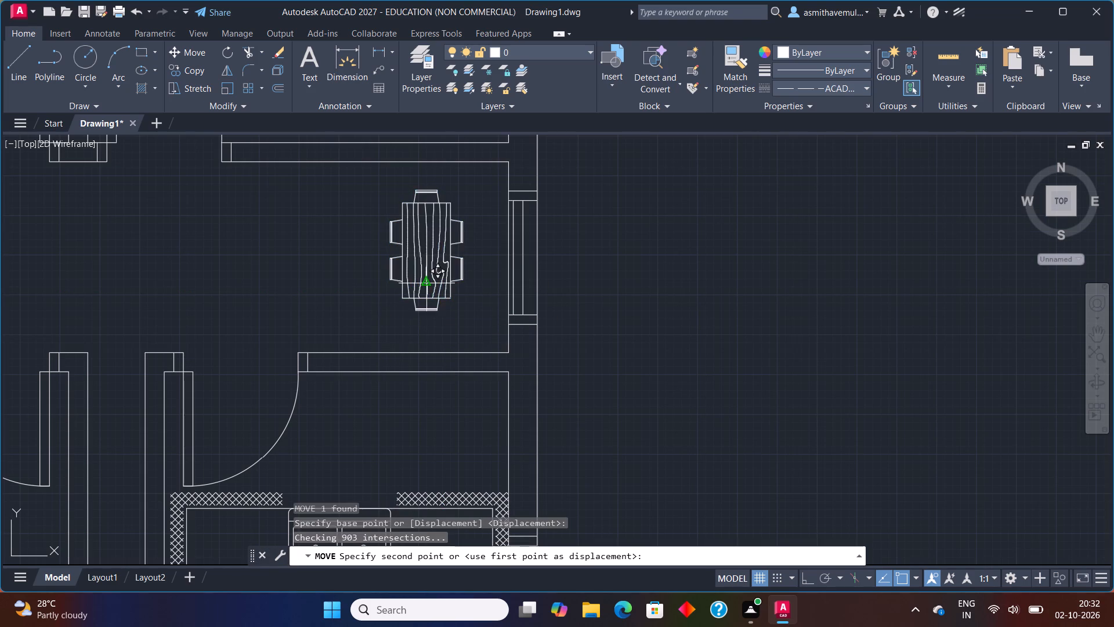
pyautogui.click(438, 290)
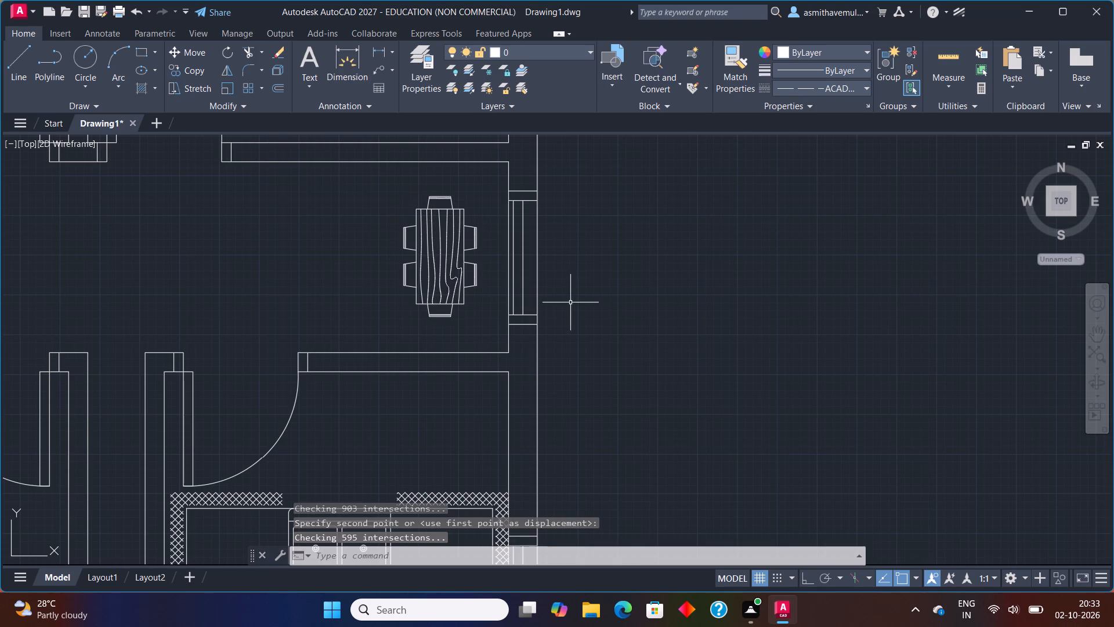
# Scale the kitchen block down to a little over four-fifths of its size about the kitchen's southeast corner.
pyautogui.scroll(-3, 569, 304)
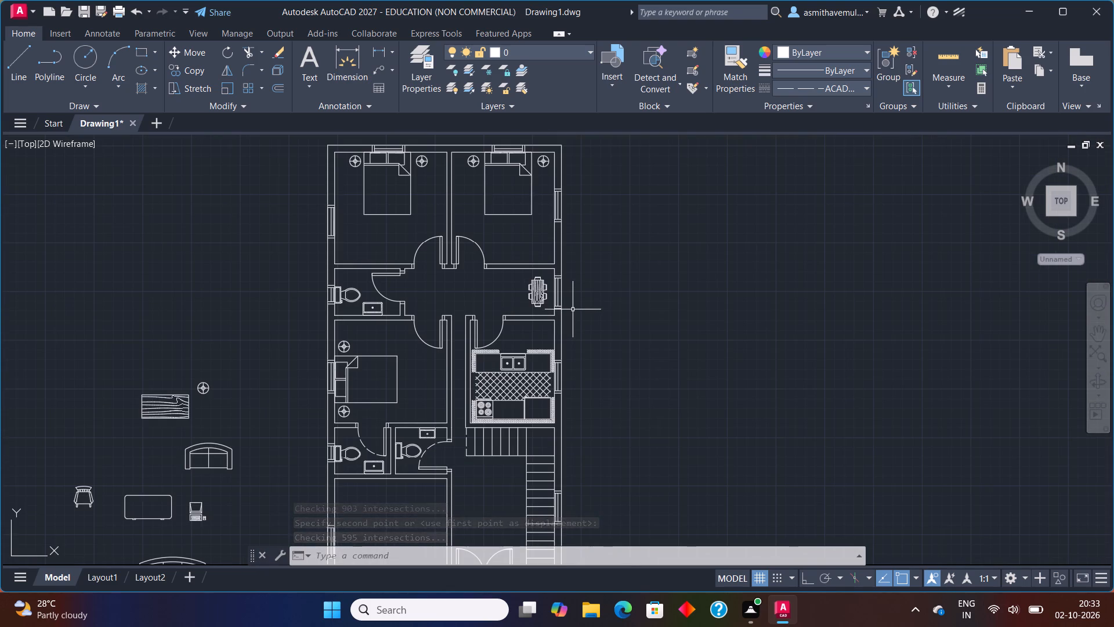
pyautogui.moveTo(522, 383); pyautogui.dragTo(550, 349, button='middle')
pyautogui.scroll(1, 550, 349)
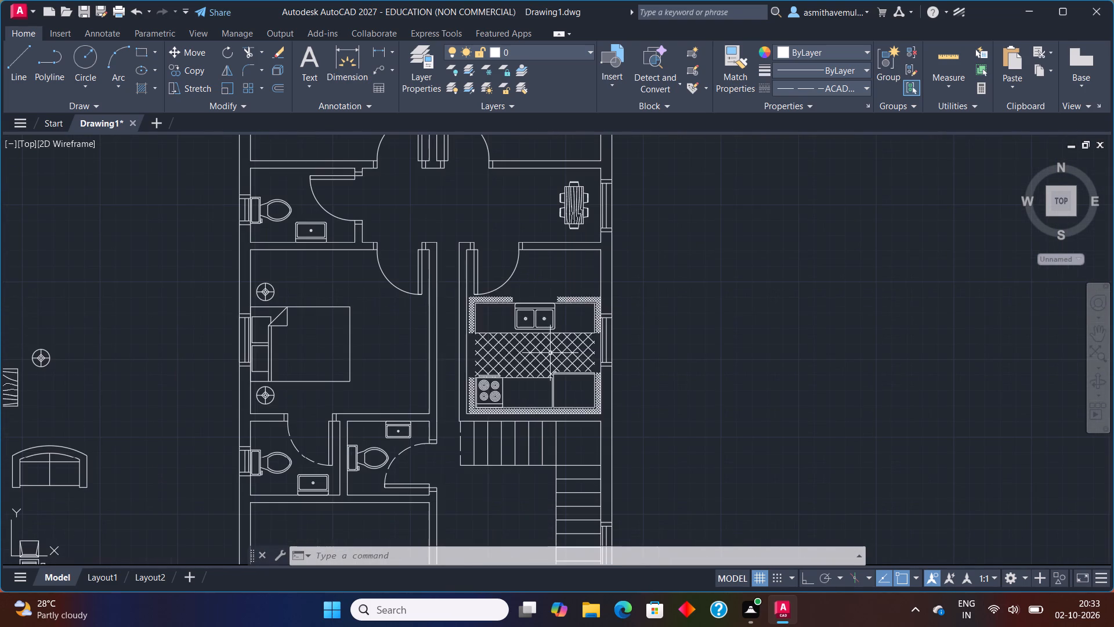
pyautogui.click(600, 416)
pyautogui.press('s')
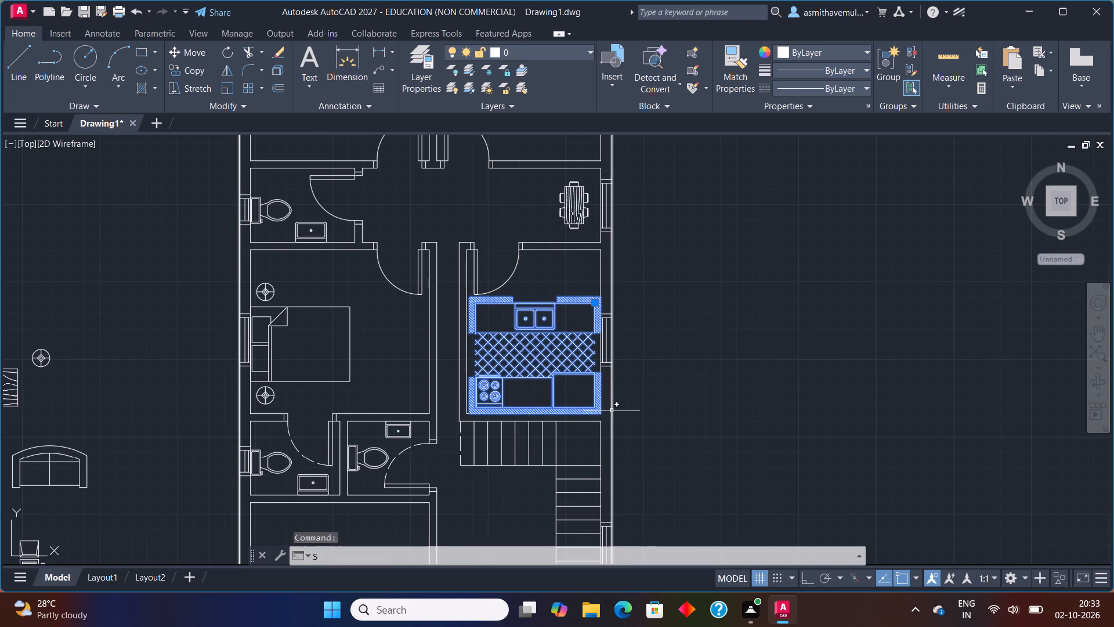
pyautogui.press('c')
pyautogui.press('a')
pyautogui.press('l')
pyautogui.press('e')
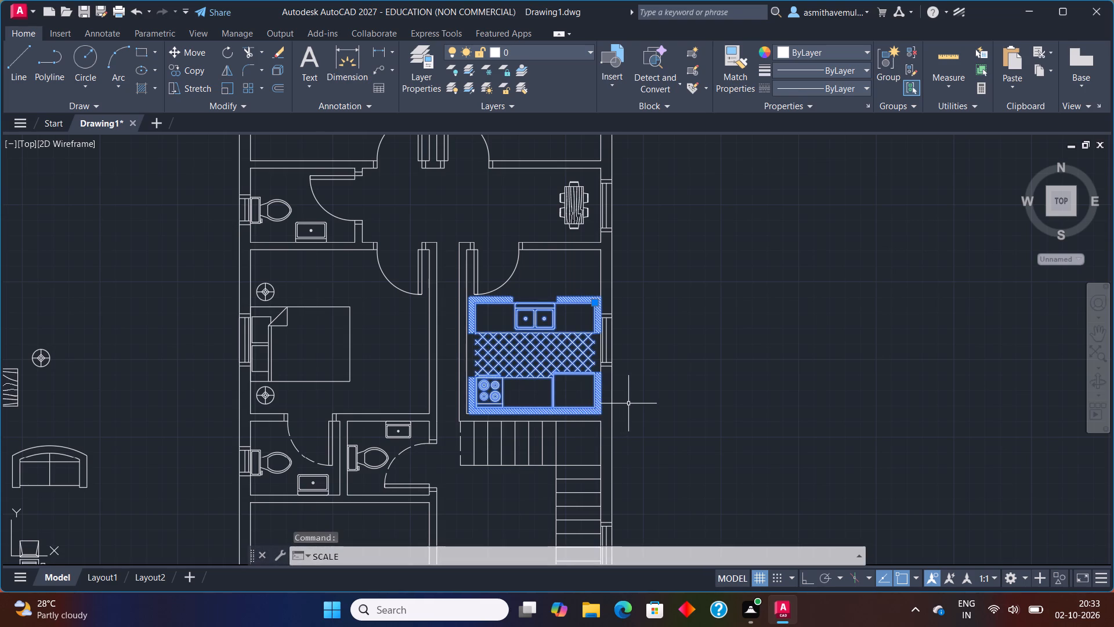
pyautogui.press('Return')
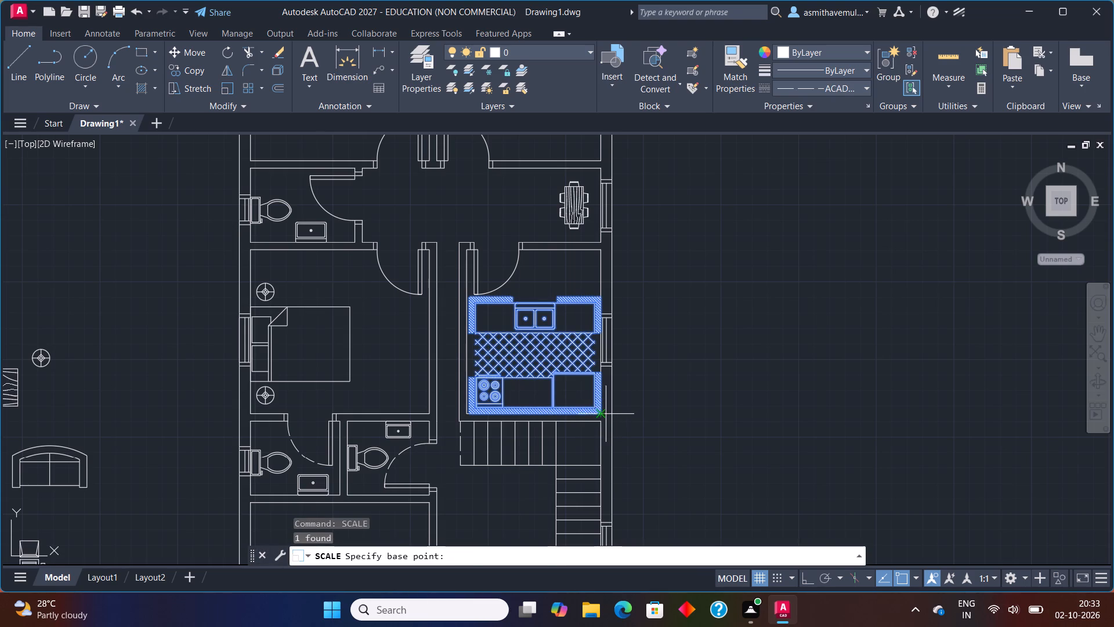
pyautogui.click(605, 415)
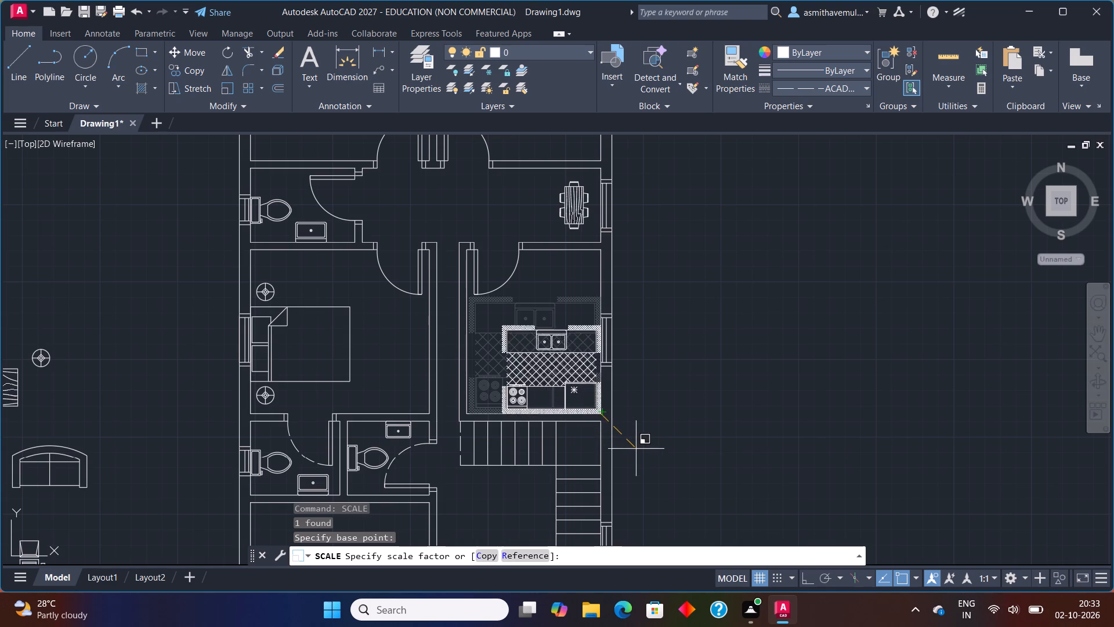
pyautogui.click(639, 454)
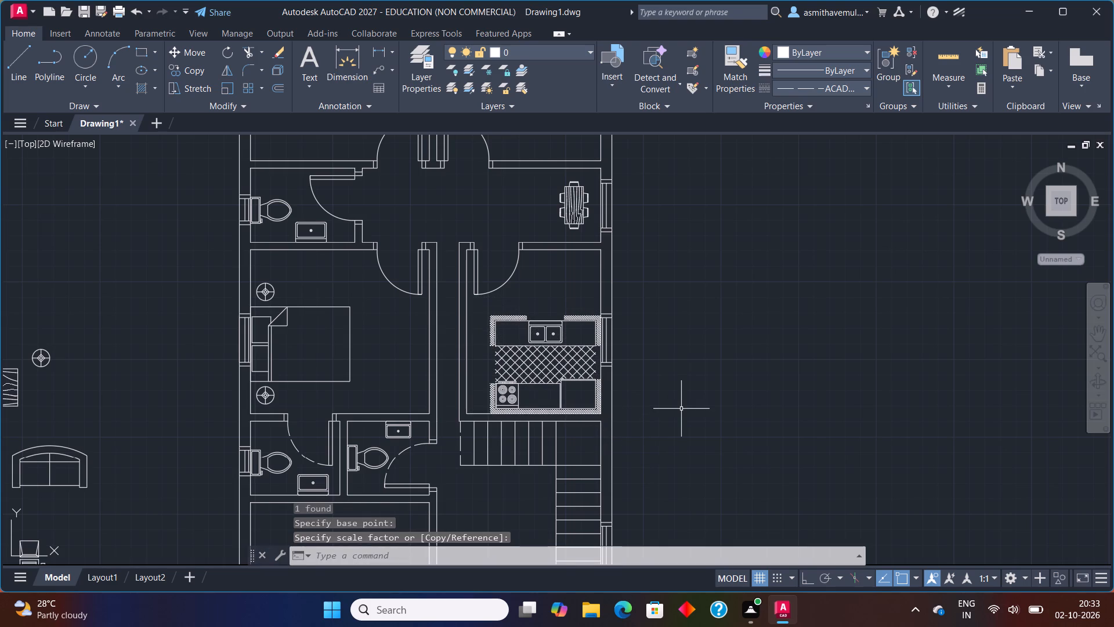
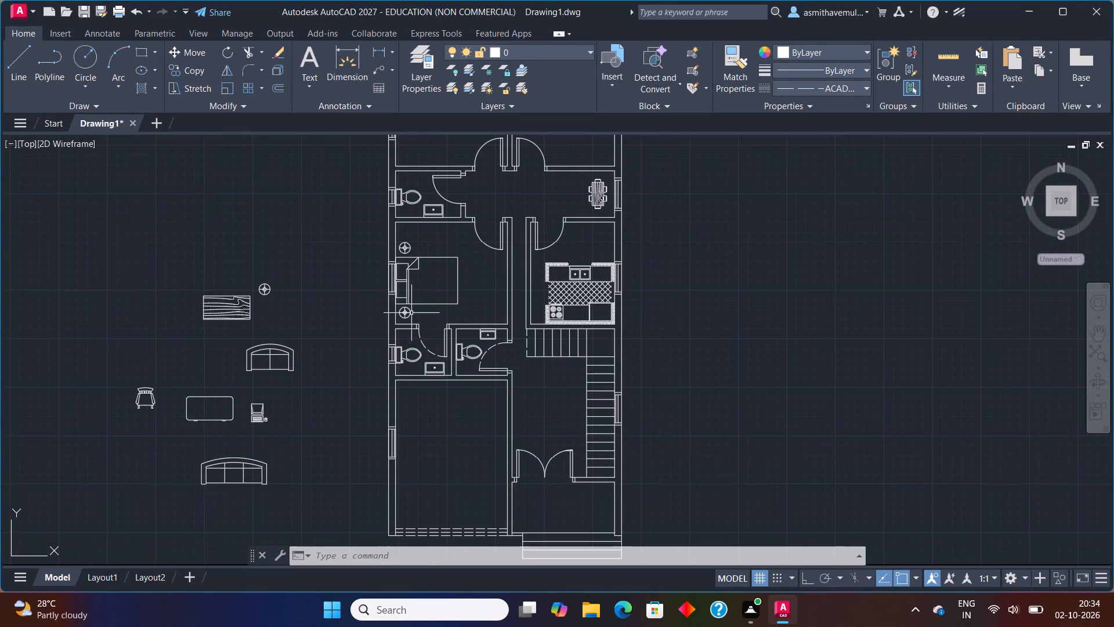
# Select the three-seat sofa block among the loose furniture blocks west of the floor plan.
pyautogui.scroll(1, 346, 344)
pyautogui.scroll(-1, 350, 347)
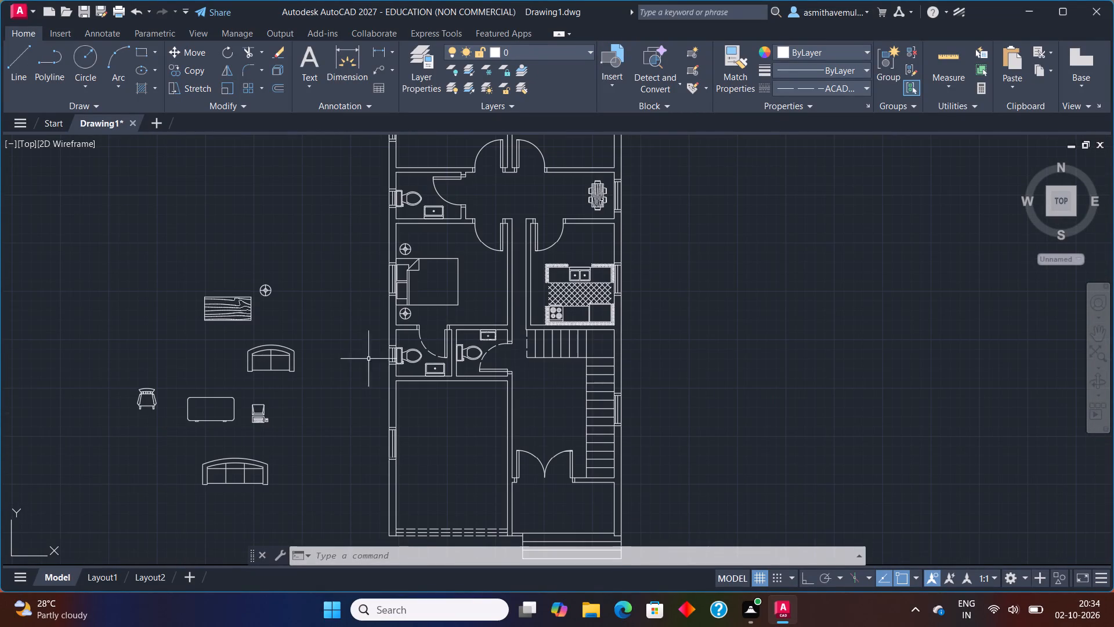
pyautogui.moveTo(437, 373); pyautogui.dragTo(384, 293, button='middle')
pyautogui.scroll(1, 415, 319)
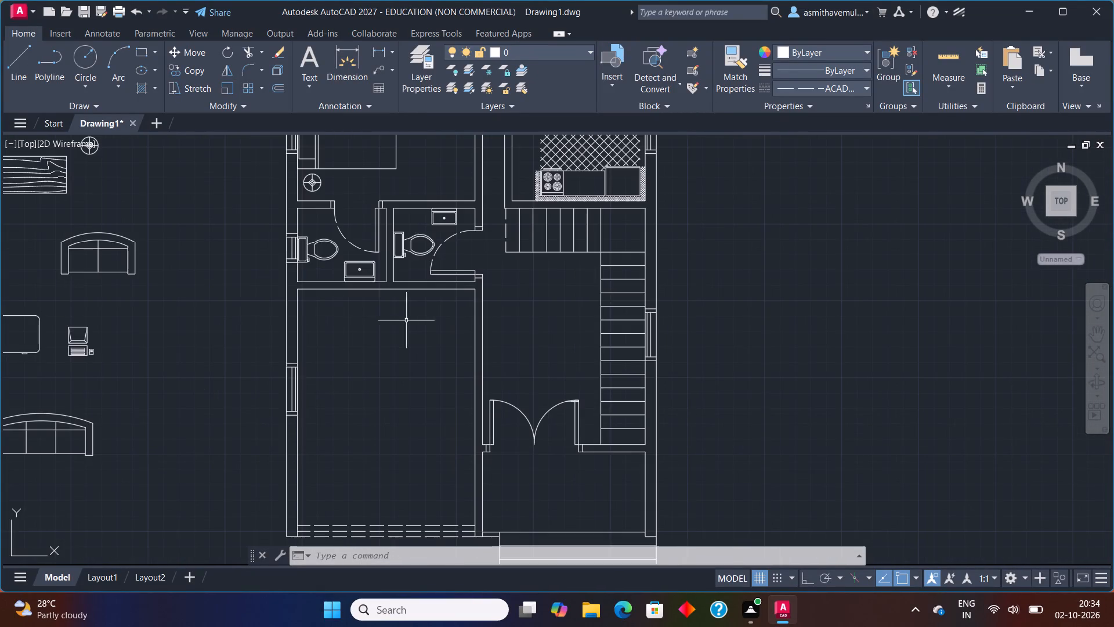
pyautogui.scroll(-1, 236, 309)
pyautogui.moveTo(217, 337); pyautogui.dragTo(347, 298, button='middle')
pyautogui.scroll(1, 290, 336)
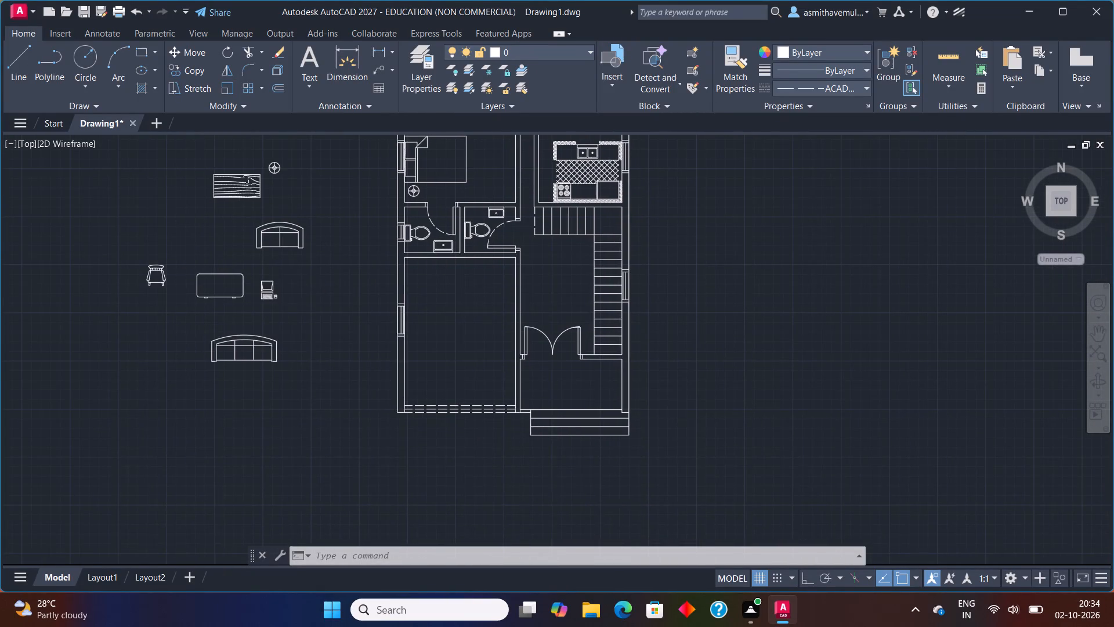
pyautogui.moveTo(263, 333); pyautogui.dragTo(158, 438)
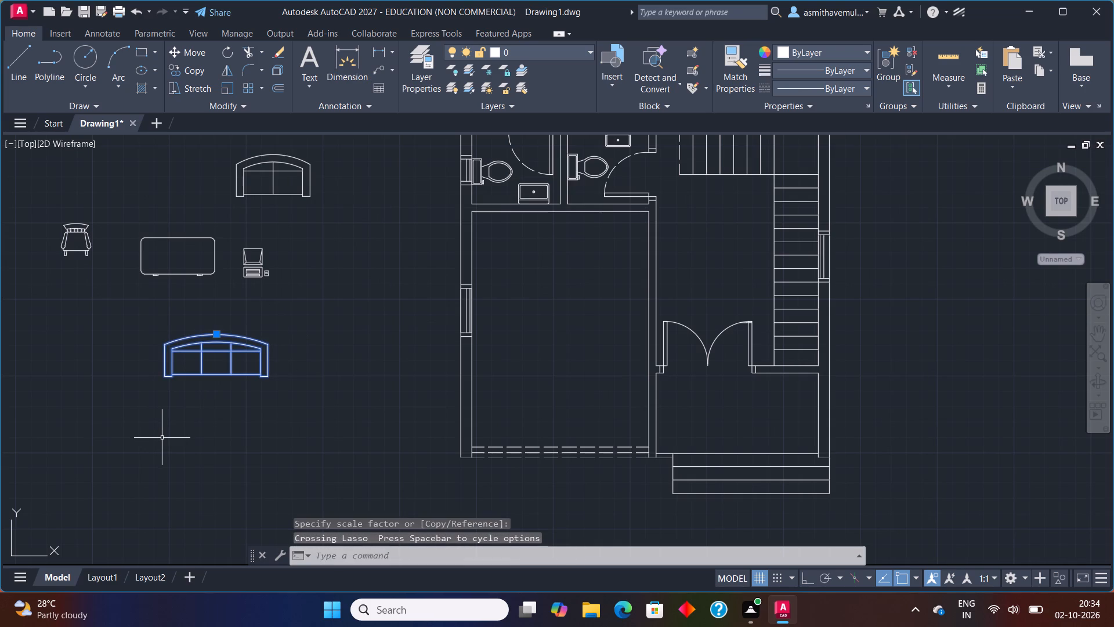
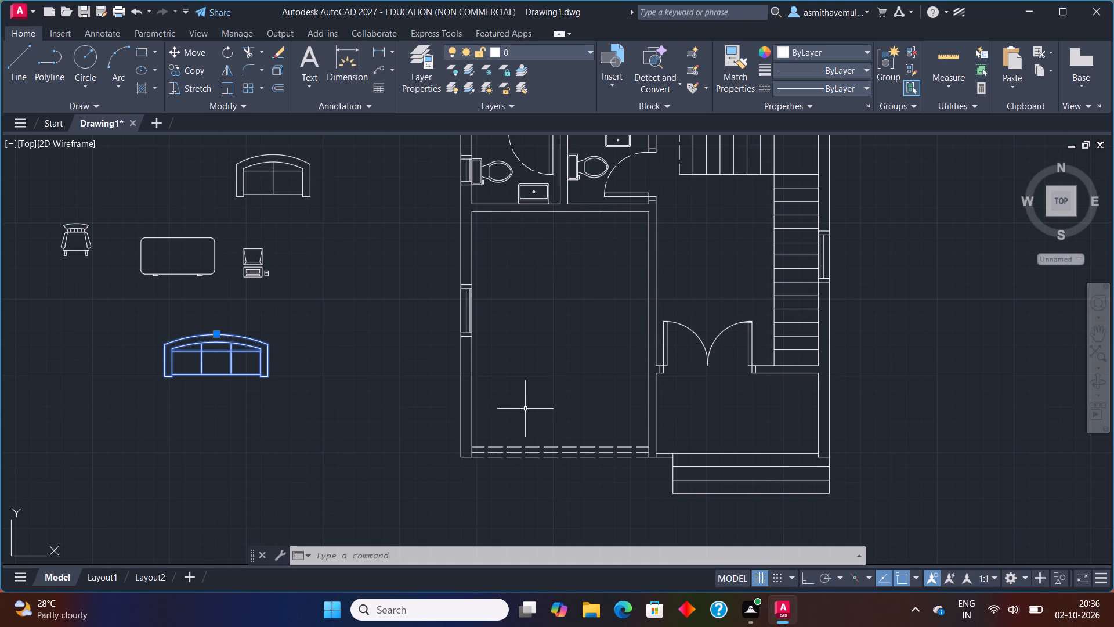
# Rotate the three-seat sofa 90 degrees counterclockwise about its southeast corner with Ortho on, so its curved back faces west.
pyautogui.press('r')
pyautogui.press('o')
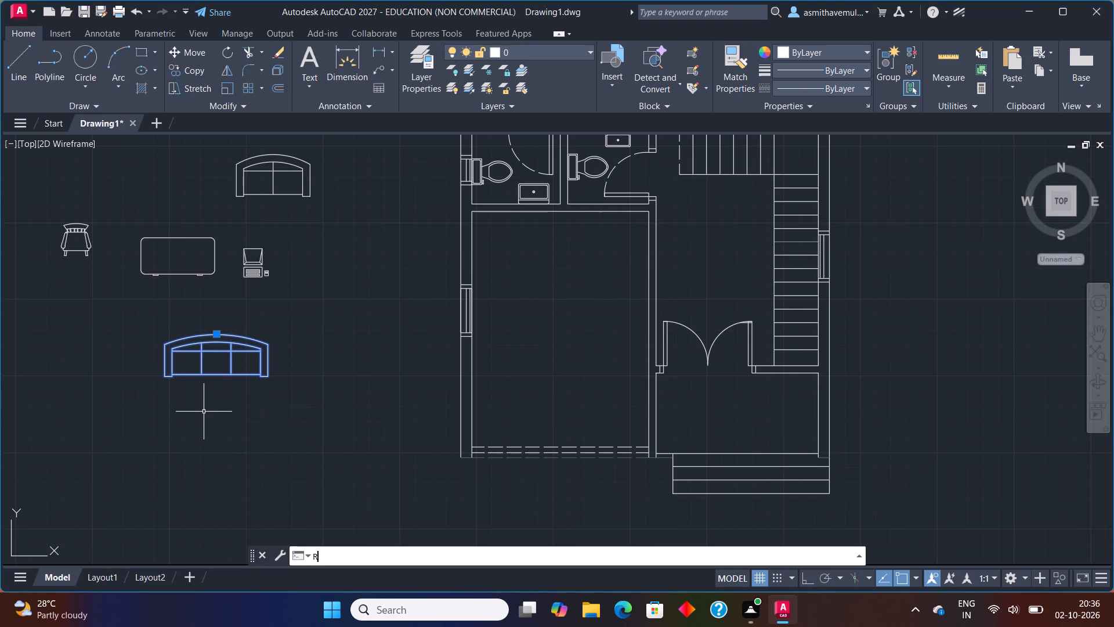
pyautogui.press('Return')
pyautogui.click(269, 381)
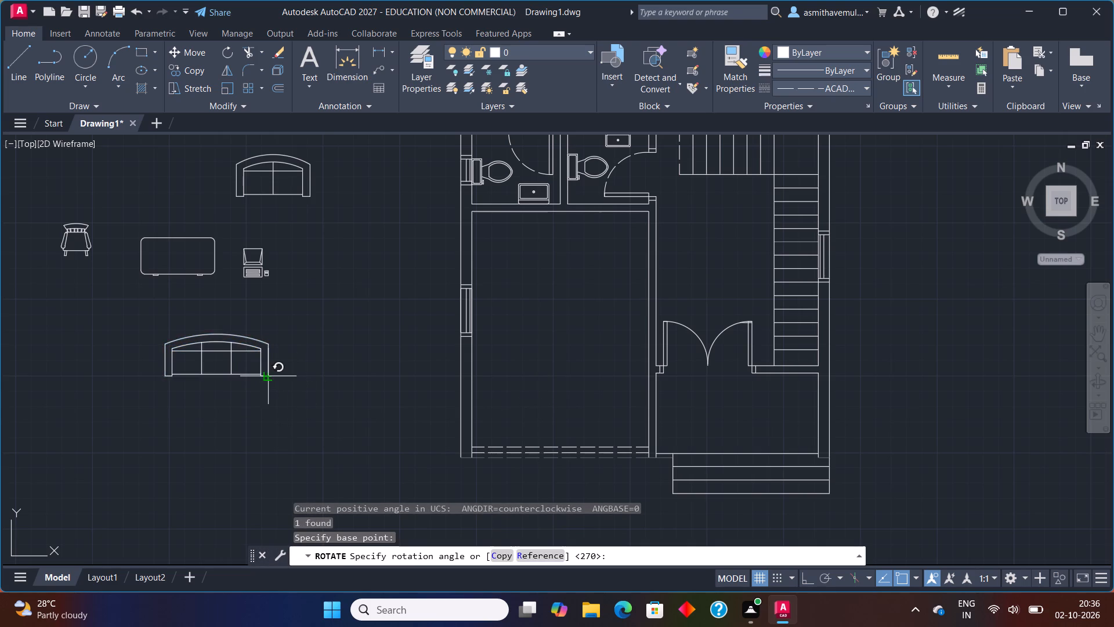
pyautogui.press('F8')
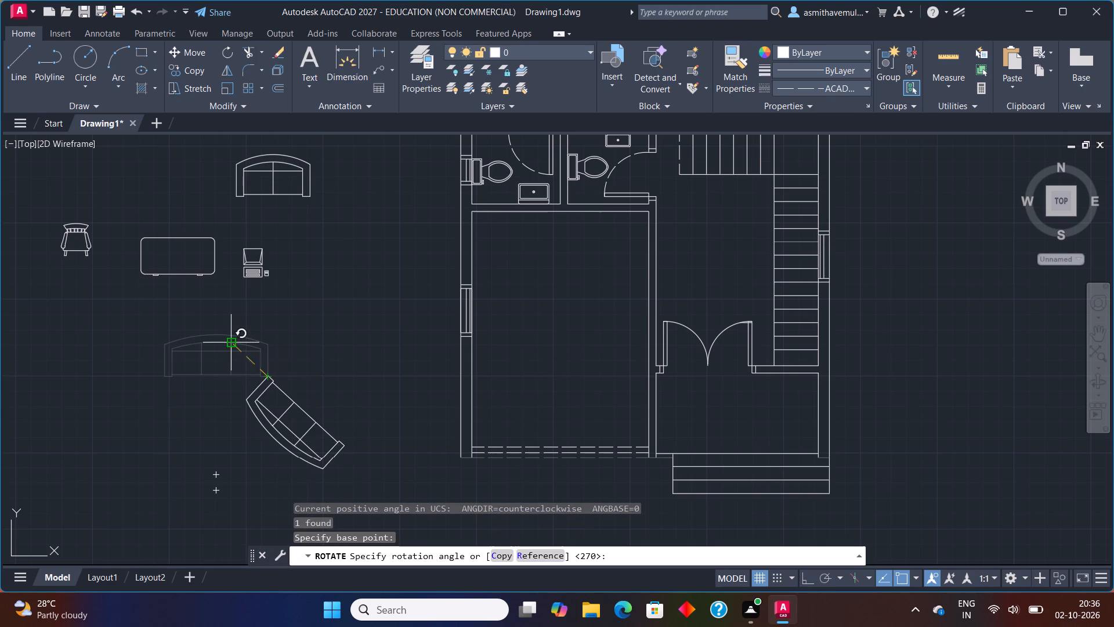
pyautogui.click(271, 368)
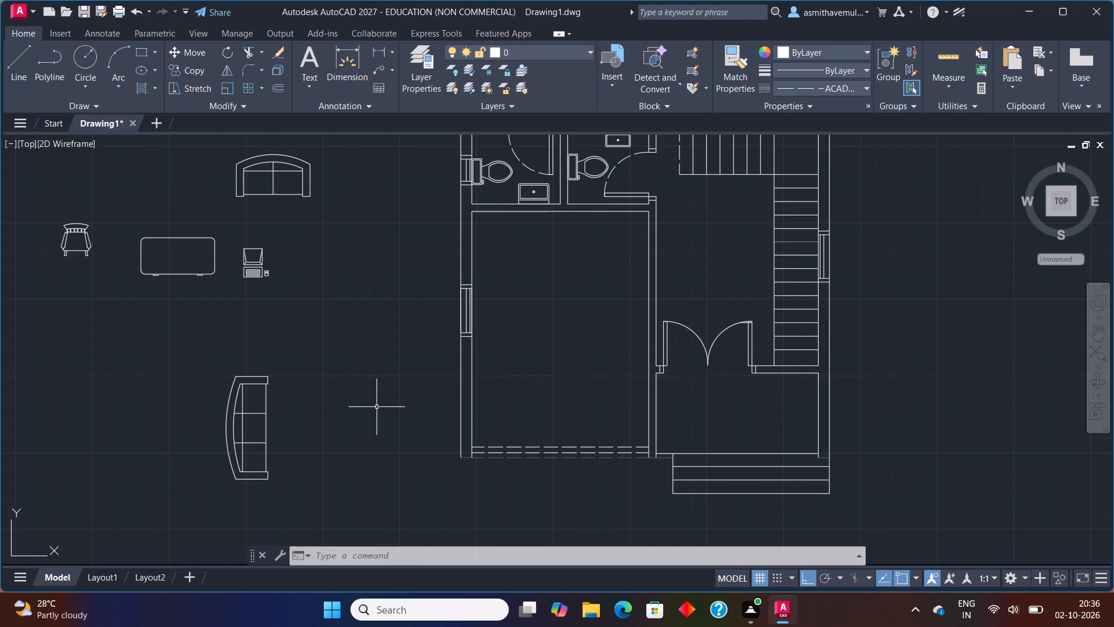
# Scale the rotated three-seat sofa down to about two-thirds of its size, using its southeast corner as base point.
pyautogui.moveTo(303, 428); pyautogui.dragTo(158, 496)
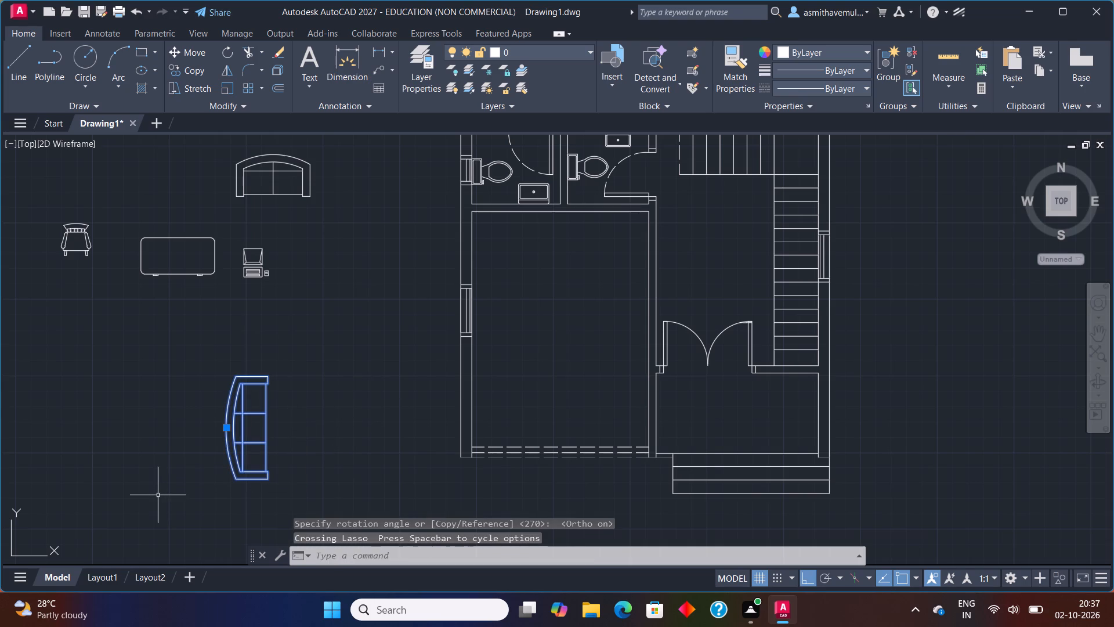
pyautogui.write('SCALE')
pyautogui.press('Return')
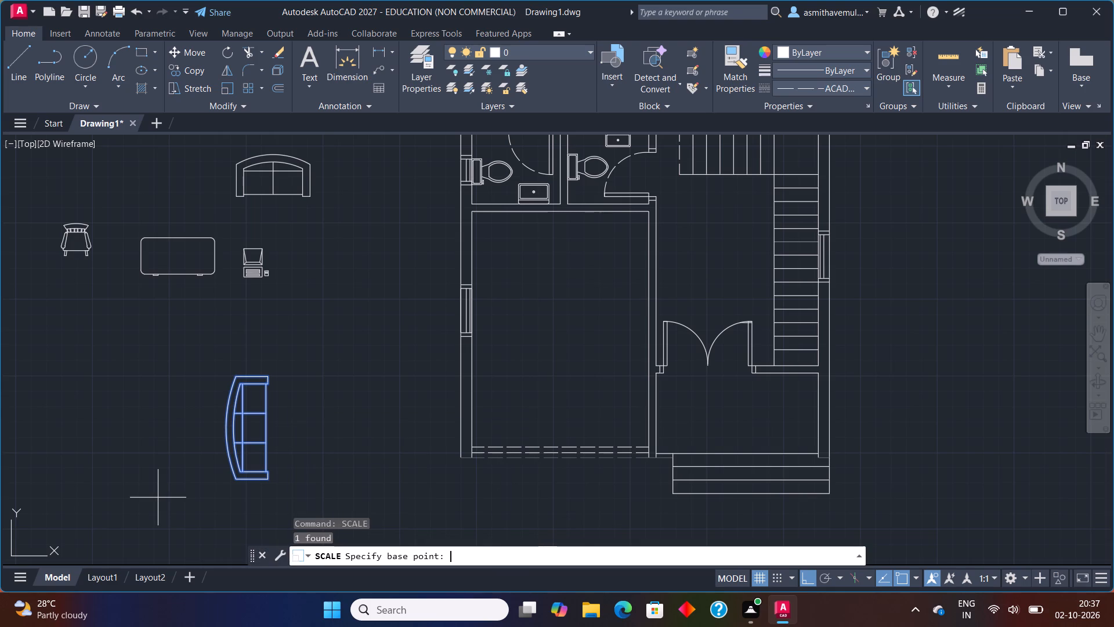
pyautogui.click(272, 484)
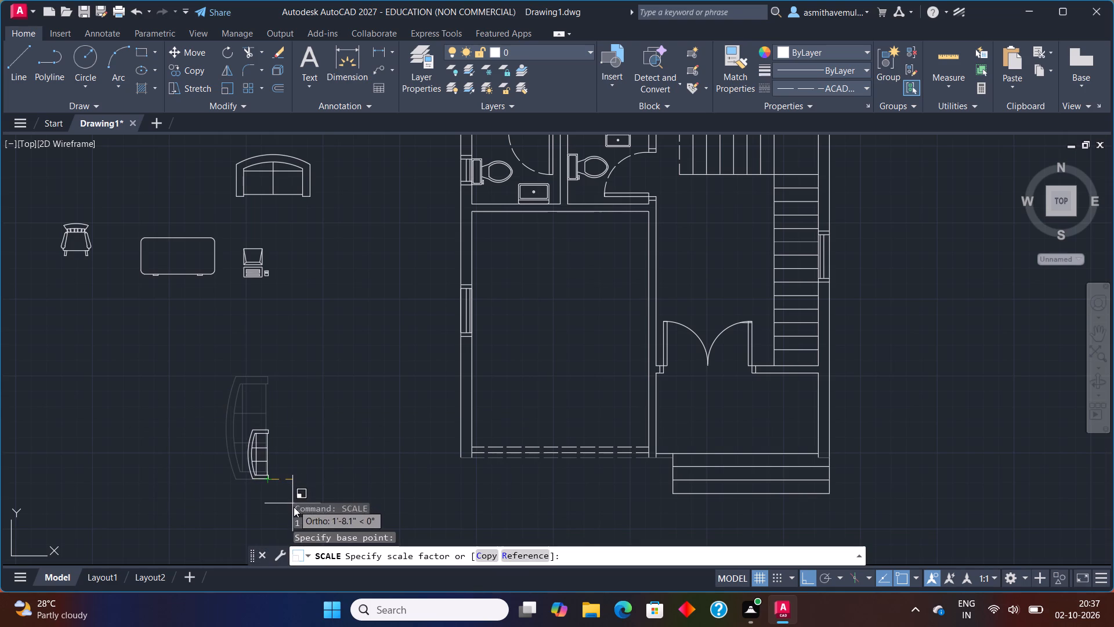
pyautogui.click(294, 507)
pyautogui.click(301, 488)
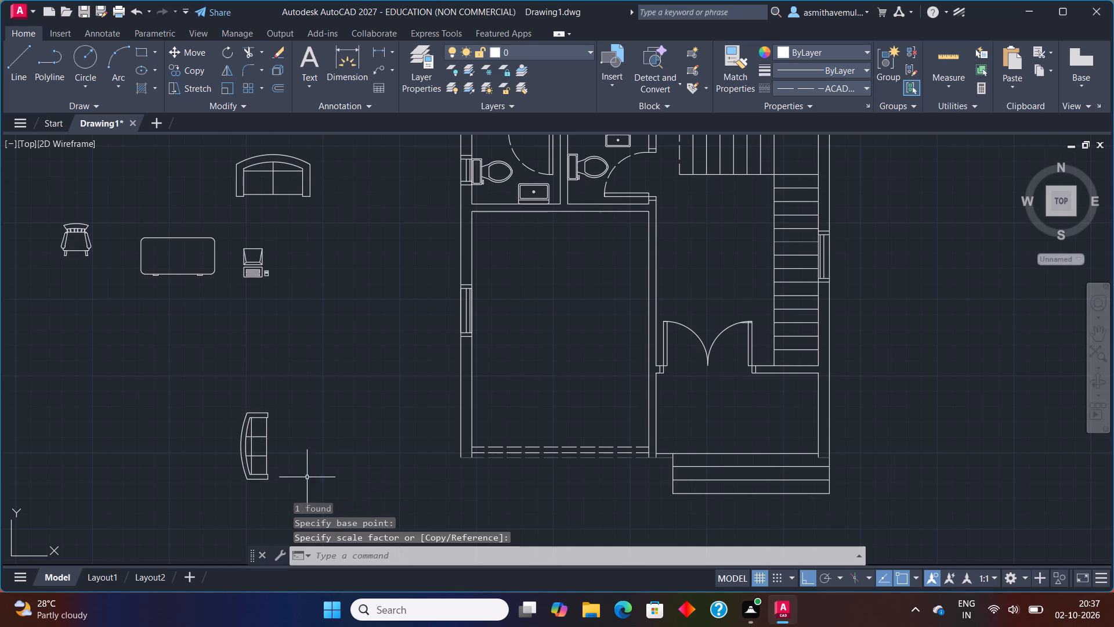
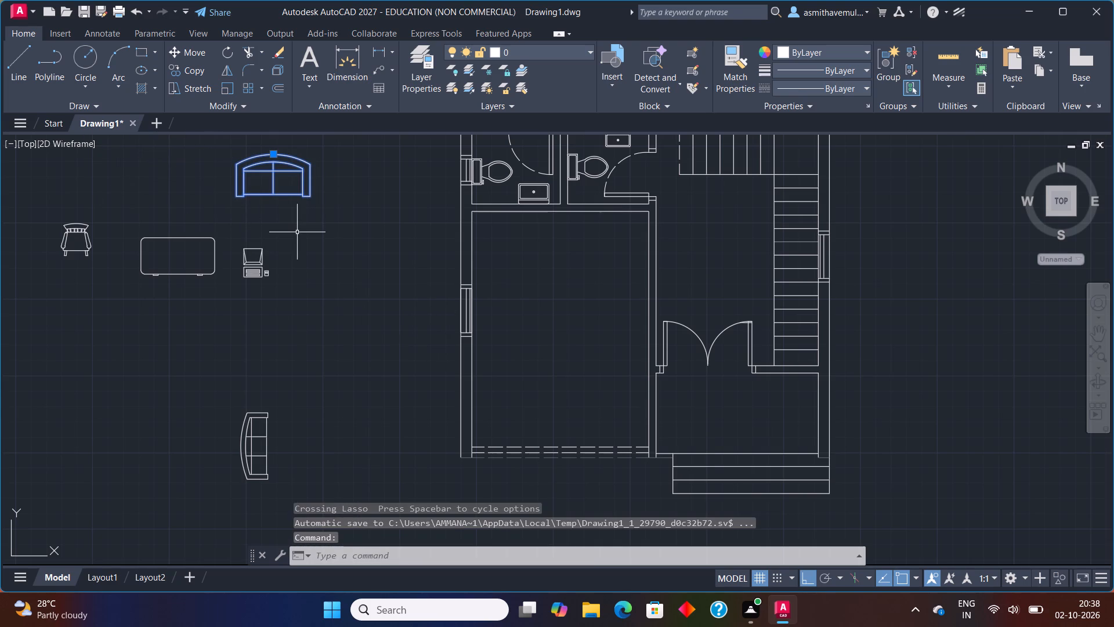
# Scale the two-seat sofa by a factor of 0.8, using its southeast corner as base point.
pyautogui.write('SCALE')
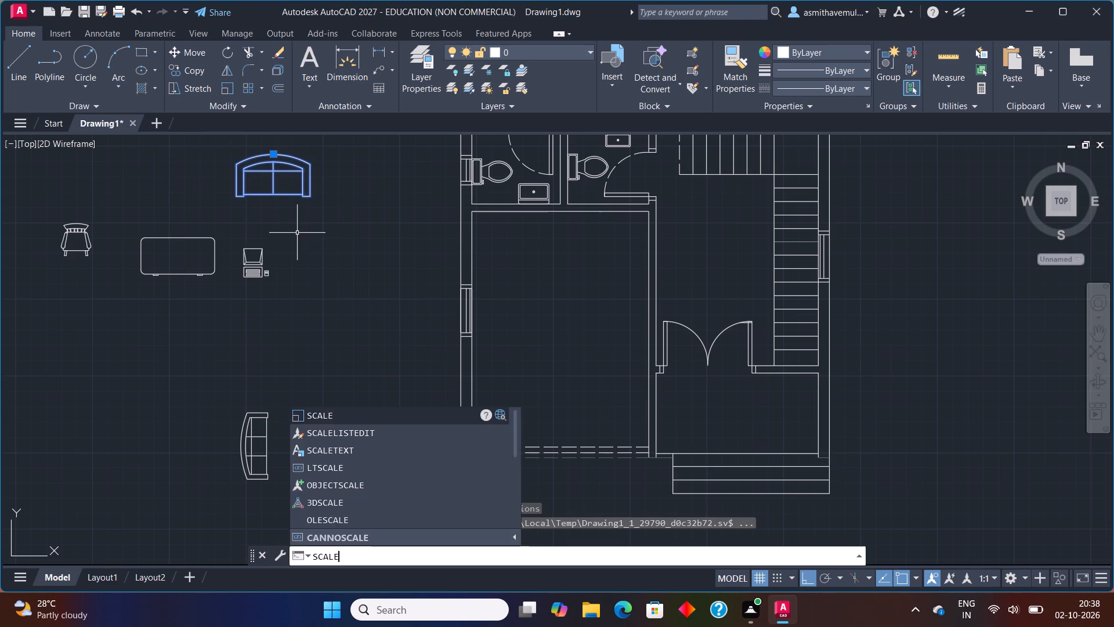
pyautogui.press('Return')
pyautogui.moveTo(297, 236); pyautogui.dragTo(312, 294, button='middle')
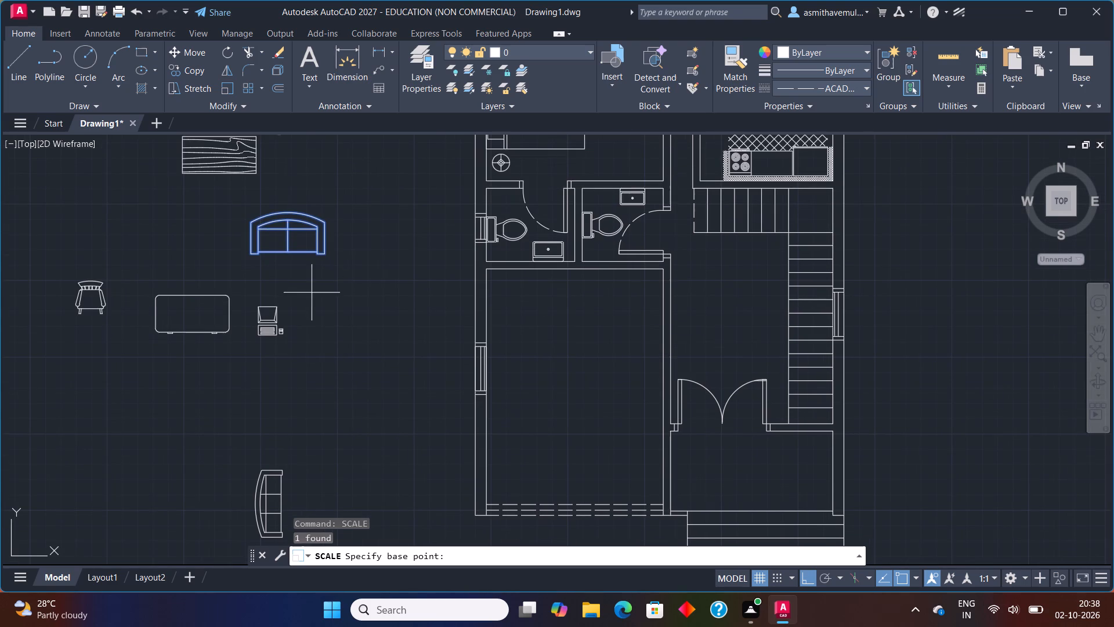
pyautogui.click(326, 255)
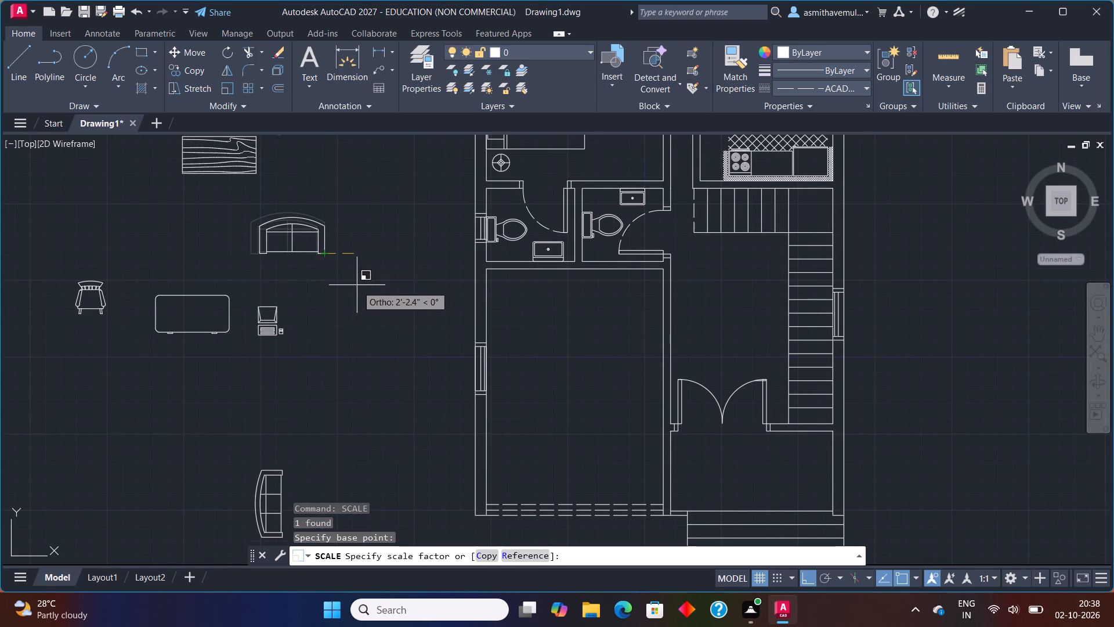
pyautogui.press('0')
pyautogui.write('.8')
pyautogui.press('Return')
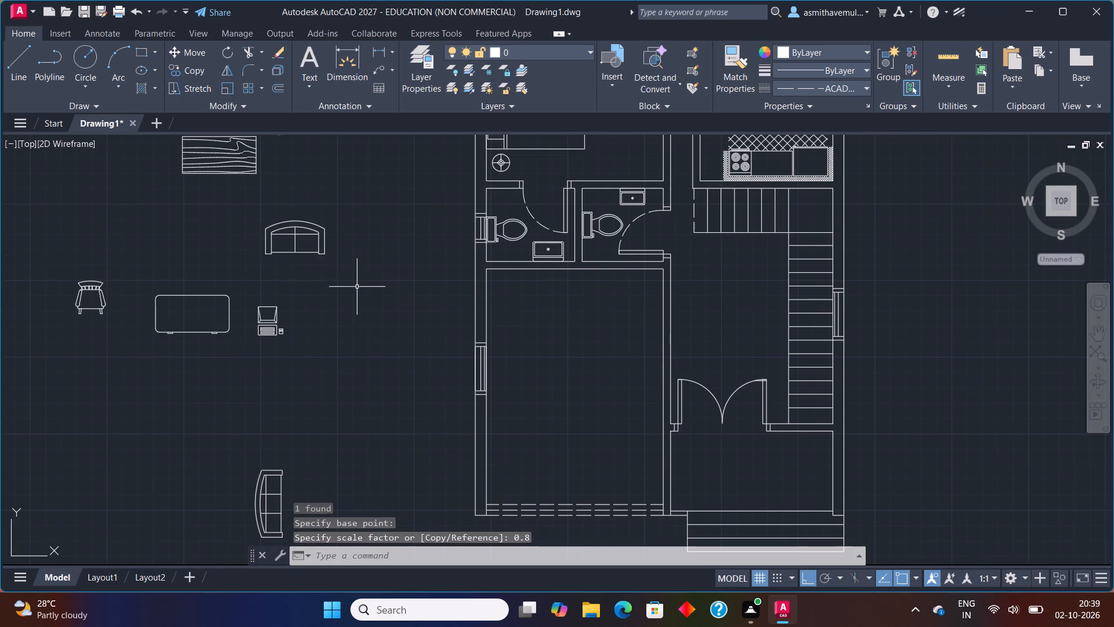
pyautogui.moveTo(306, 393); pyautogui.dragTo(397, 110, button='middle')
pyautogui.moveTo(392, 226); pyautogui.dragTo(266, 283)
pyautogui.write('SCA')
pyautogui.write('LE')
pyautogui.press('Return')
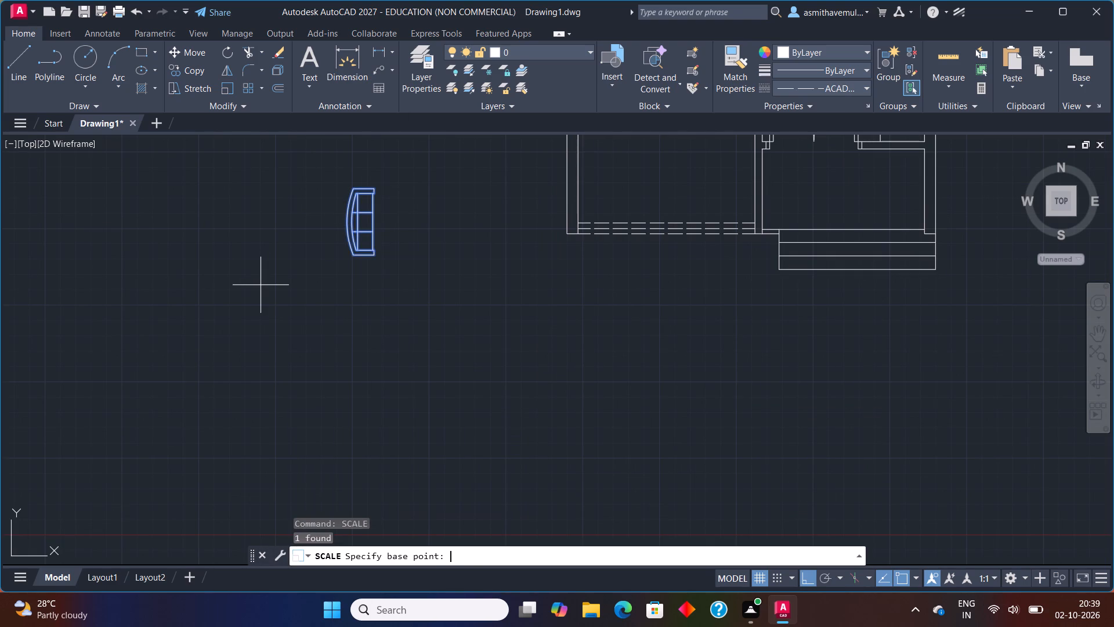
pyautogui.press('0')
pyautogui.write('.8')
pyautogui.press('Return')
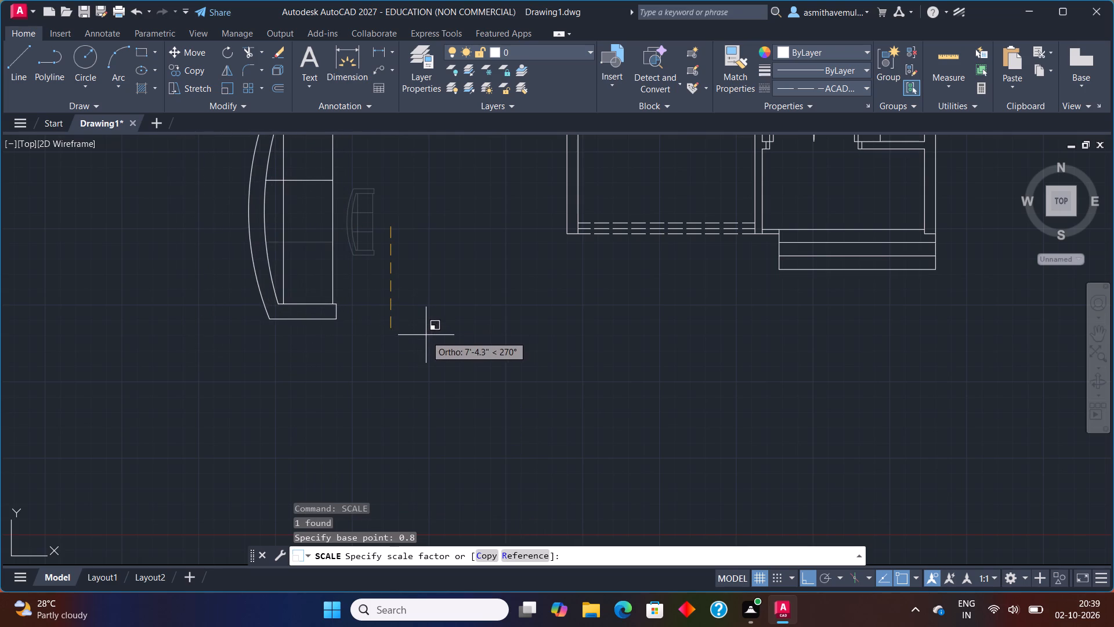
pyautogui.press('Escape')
# Scale the rotated three-seat sofa by a factor of 0.8, using its southeast corner as base point.
pyautogui.moveTo(414, 303); pyautogui.dragTo(427, 374, button='middle')
pyautogui.moveTo(397, 279); pyautogui.dragTo(278, 354)
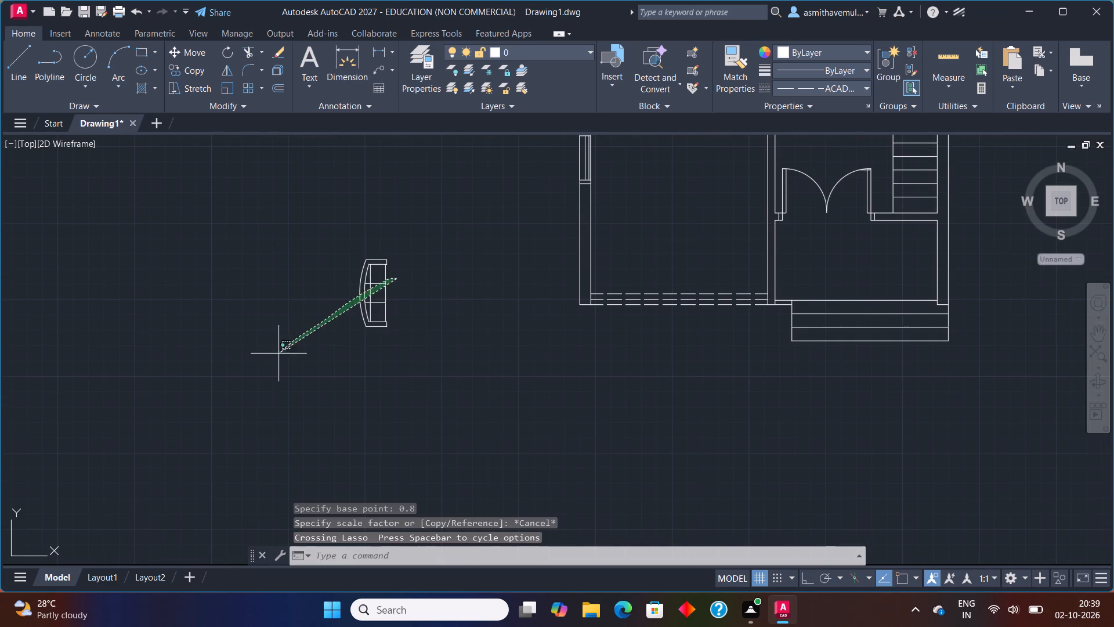
pyautogui.moveTo(278, 354); pyautogui.dragTo(274, 356)
pyautogui.write('SCALE')
pyautogui.press('Return')
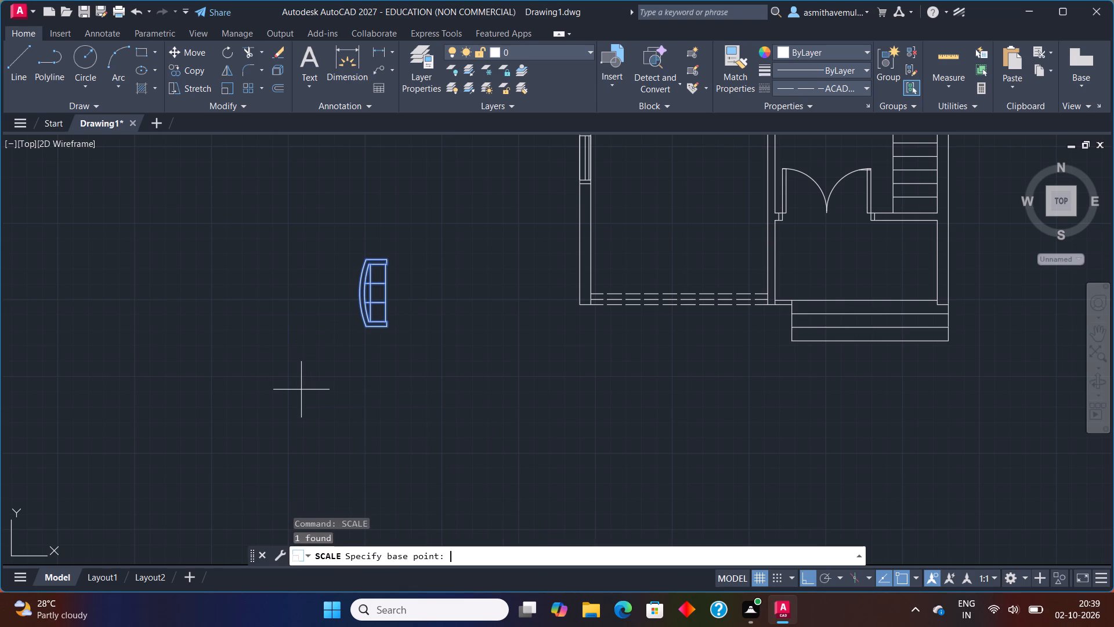
pyautogui.click(390, 329)
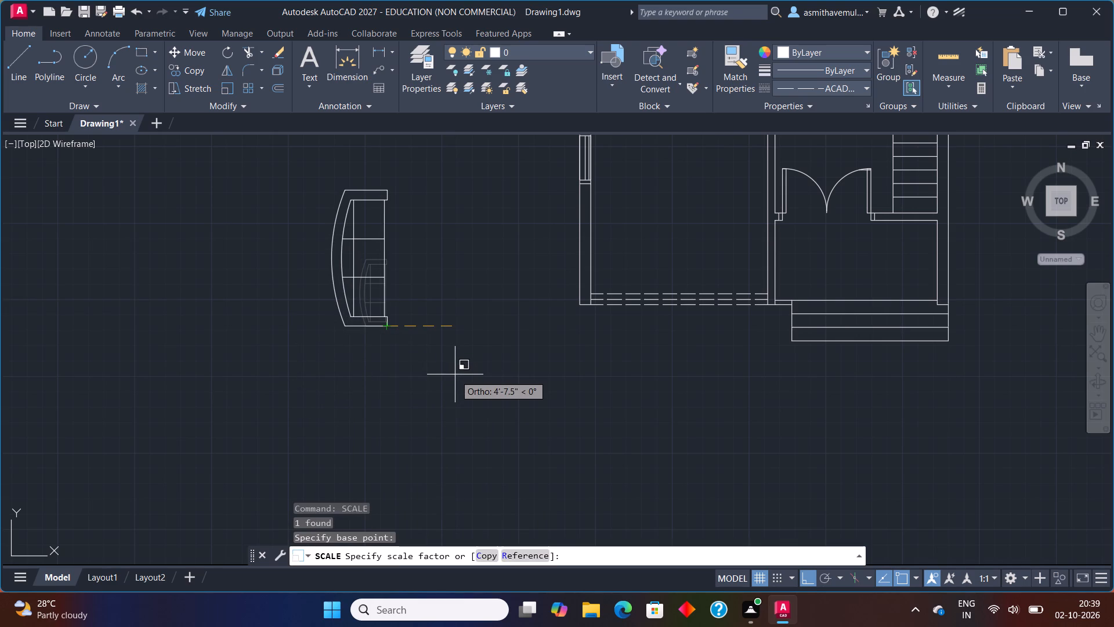
pyautogui.write('0.8')
pyautogui.press('Return')
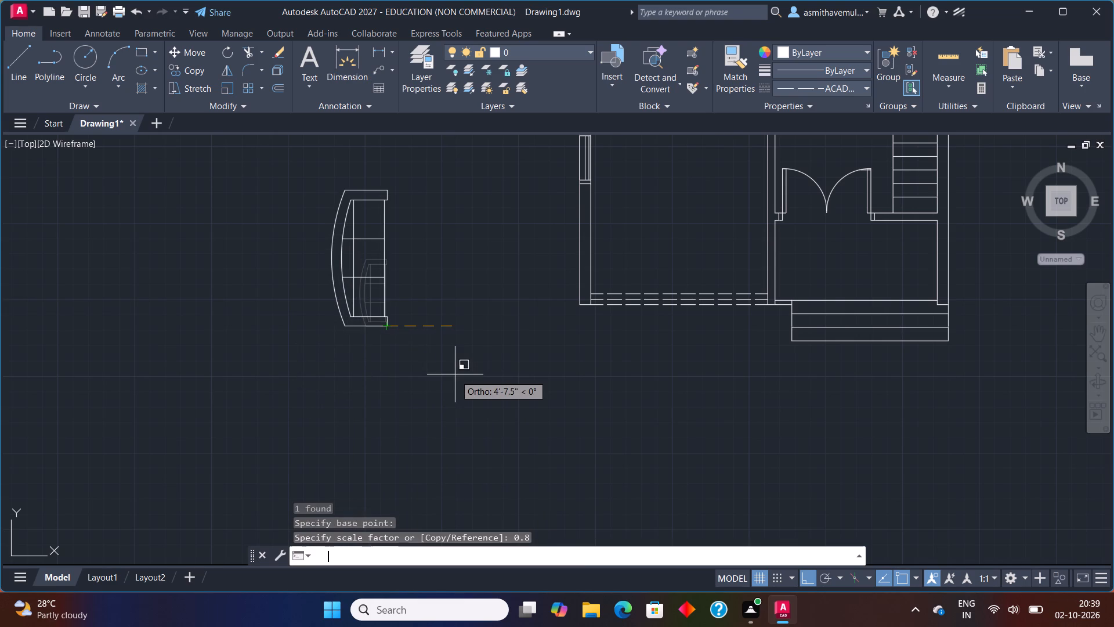
# Scale the two-seat sofa by a further factor of 0.8 about its southeast corner.
pyautogui.scroll(-1, 423, 257)
pyautogui.moveTo(423, 257); pyautogui.dragTo(439, 343, button='middle')
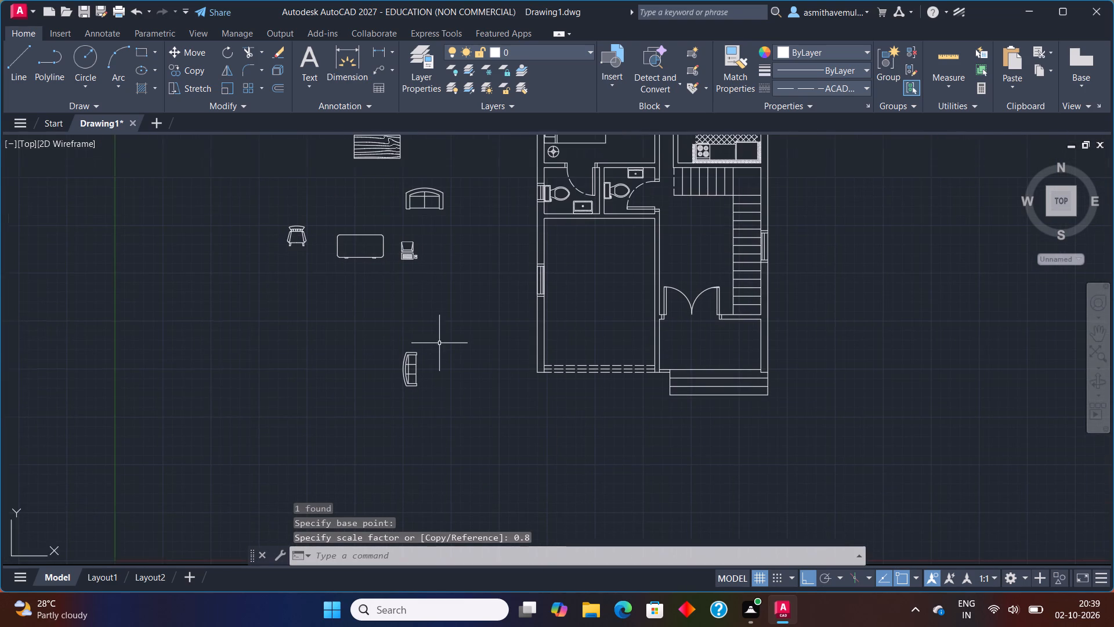
pyautogui.scroll(1, 418, 388)
pyautogui.moveTo(425, 266); pyautogui.dragTo(451, 408, button='middle')
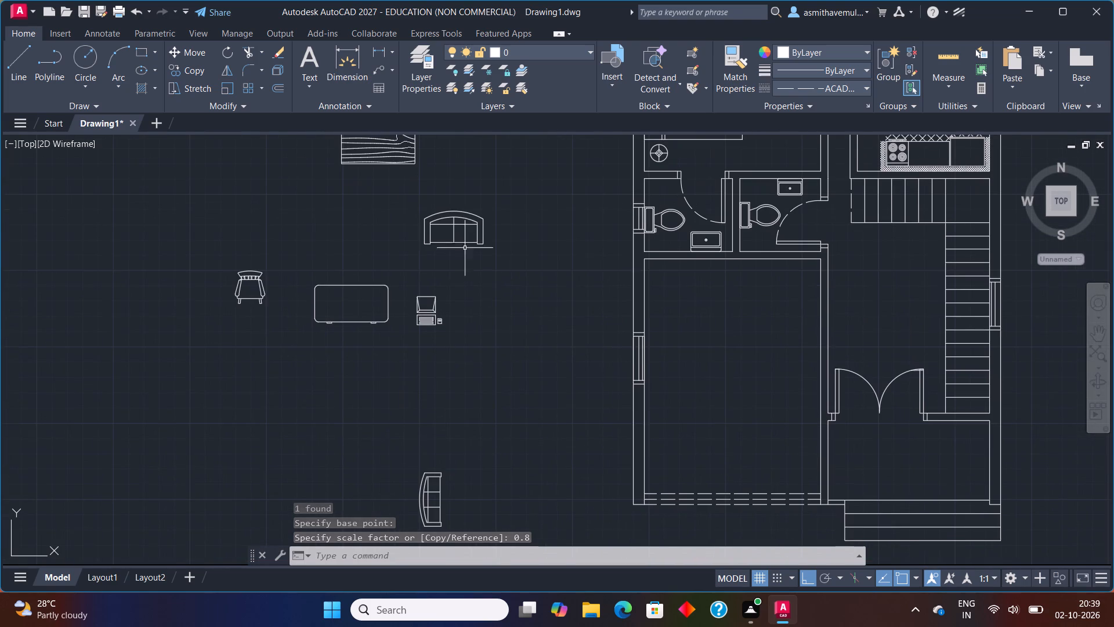
pyautogui.moveTo(493, 232); pyautogui.dragTo(364, 258)
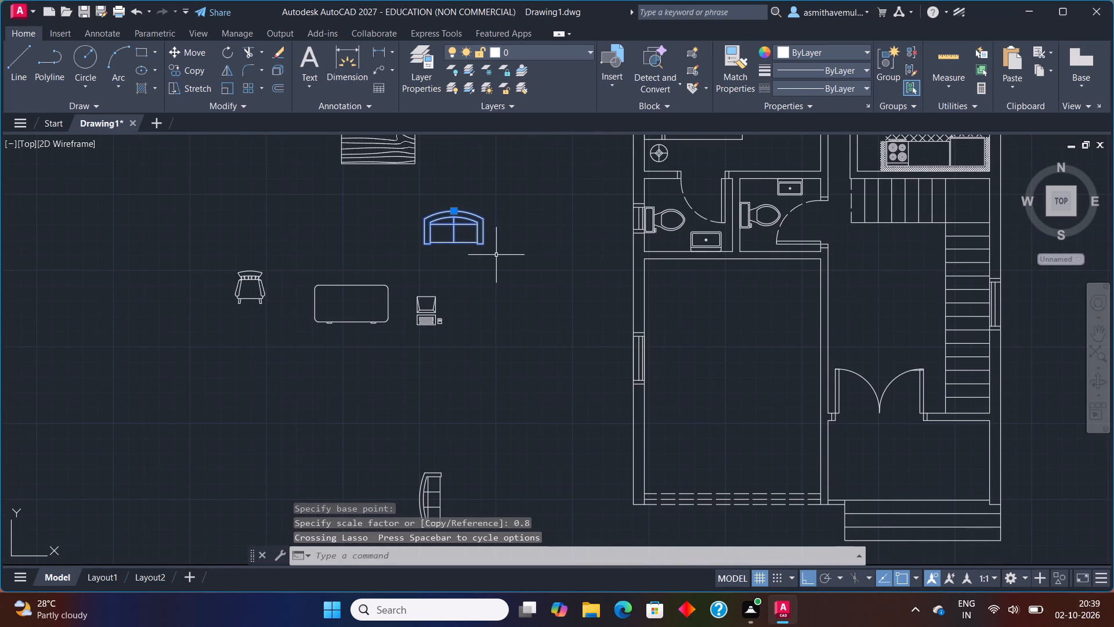
pyautogui.write('SCALE')
pyautogui.press('Return')
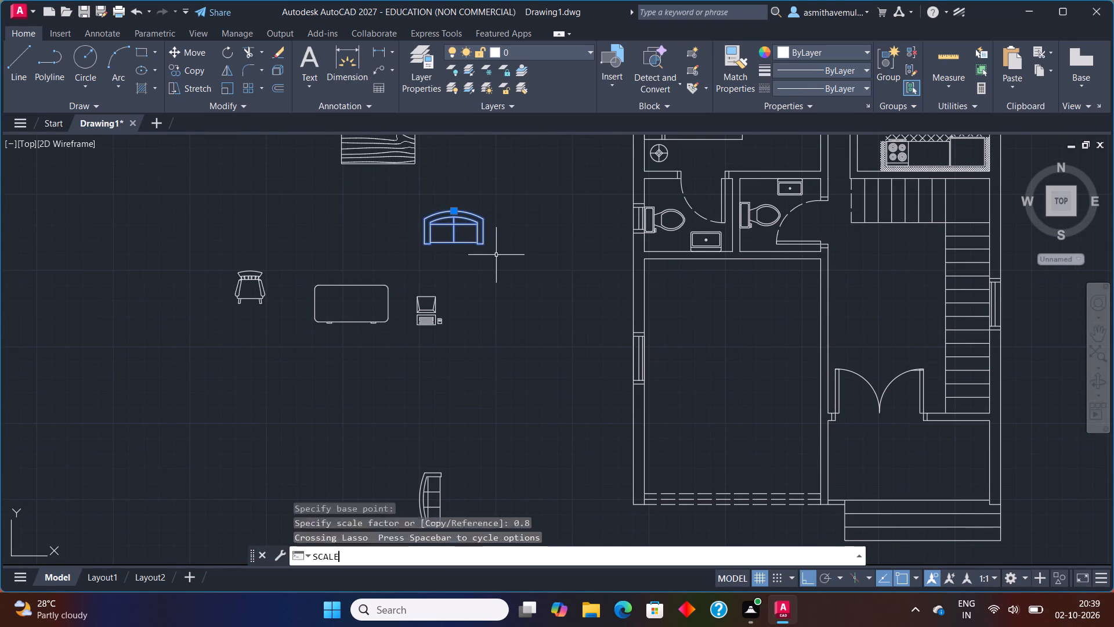
pyautogui.scroll(1, 469, 264)
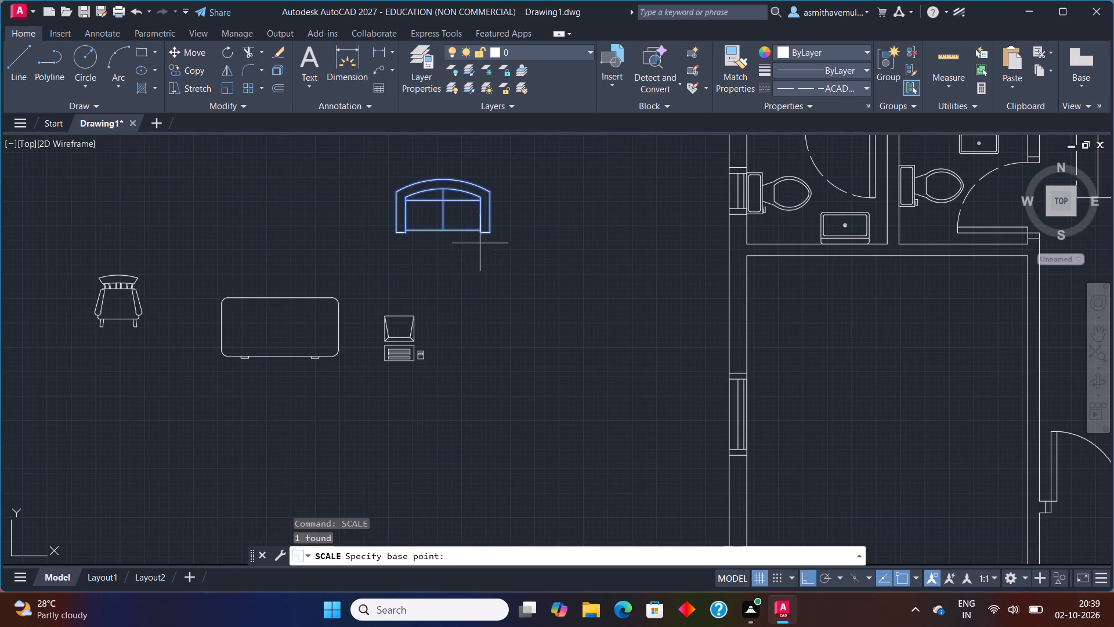
pyautogui.click(494, 230)
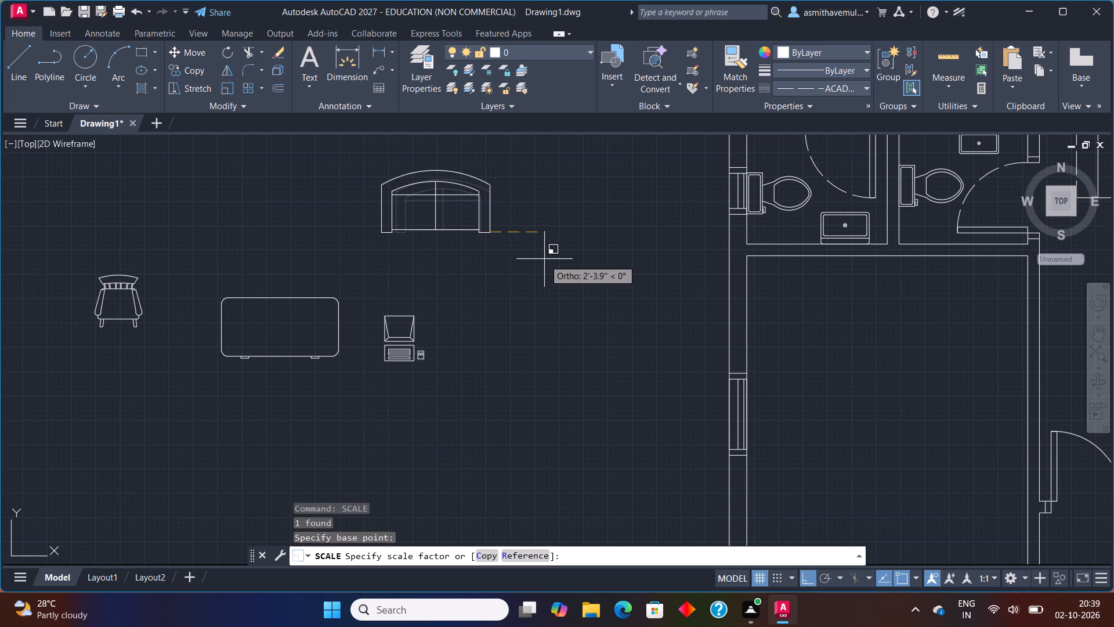
pyautogui.write('0.8')
pyautogui.press('Return')
# Move the three-seat sofa by its northeast corner, with Ortho off, against the hall's west wall just north of the double entrance door.
pyautogui.scroll(-1, 525, 279)
pyautogui.moveTo(532, 442); pyautogui.dragTo(554, 366, button='middle')
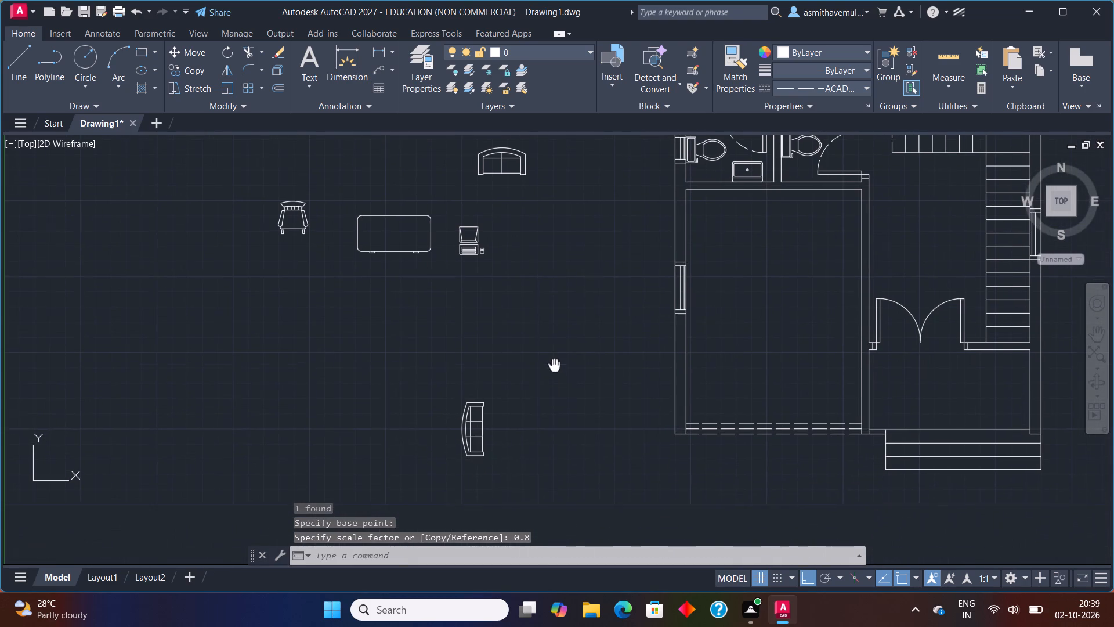
pyautogui.moveTo(536, 418); pyautogui.dragTo(375, 463)
pyautogui.press('m')
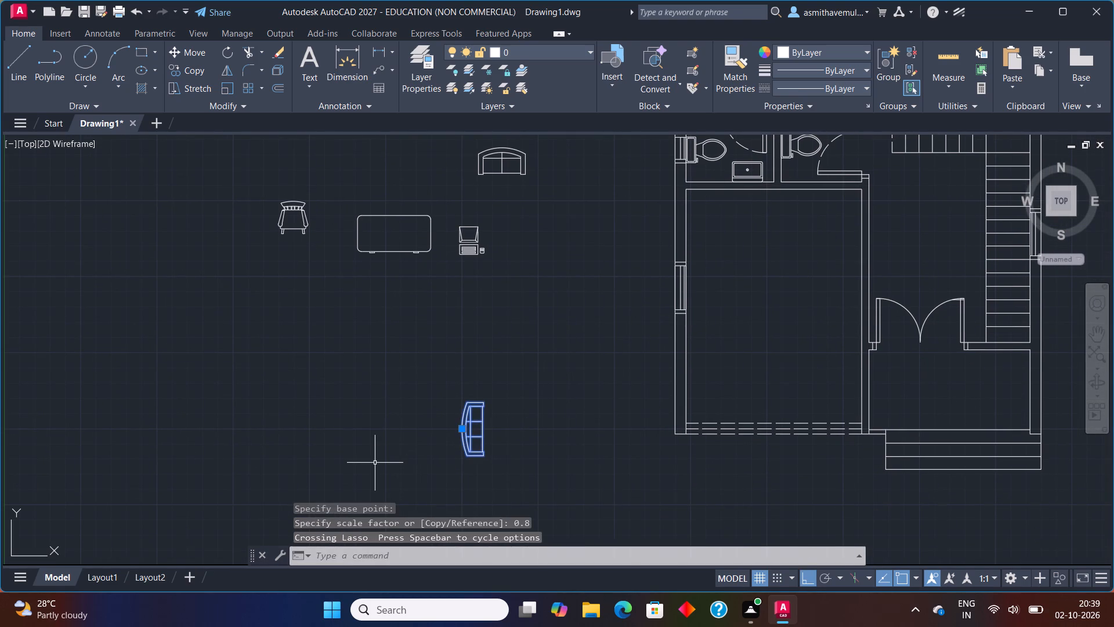
pyautogui.press('Return')
pyautogui.scroll(1, 415, 446)
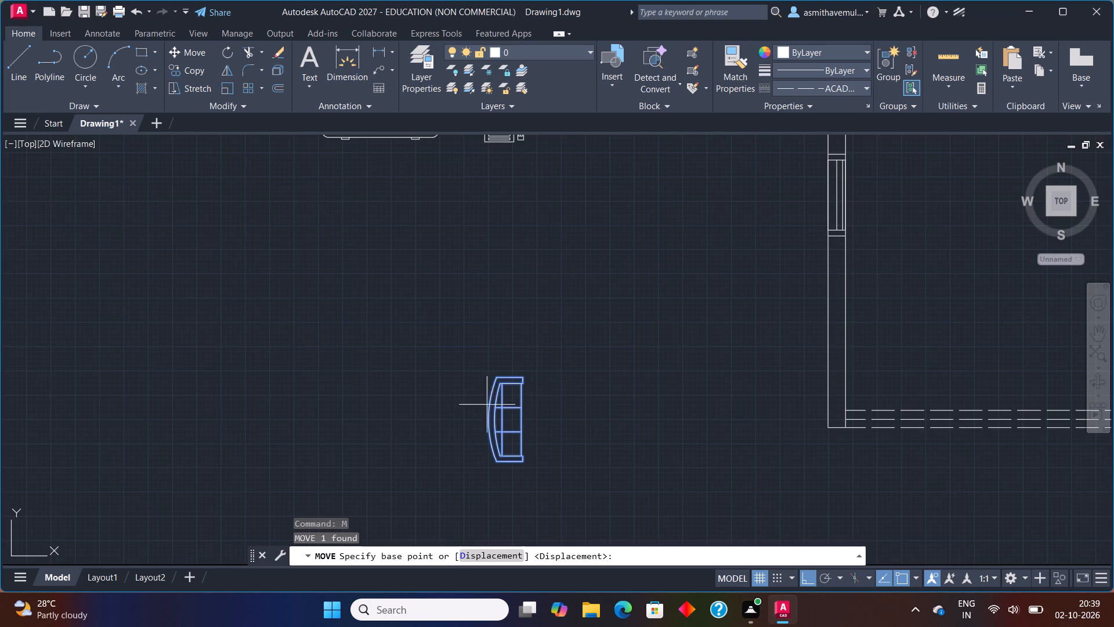
pyautogui.click(526, 374)
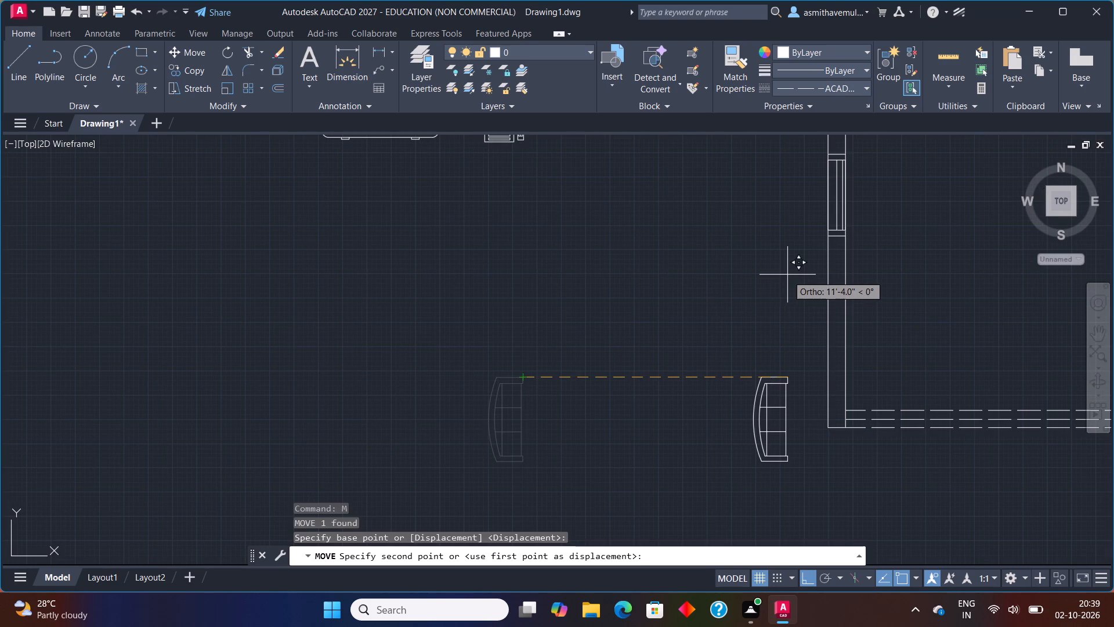
pyautogui.press('F8')
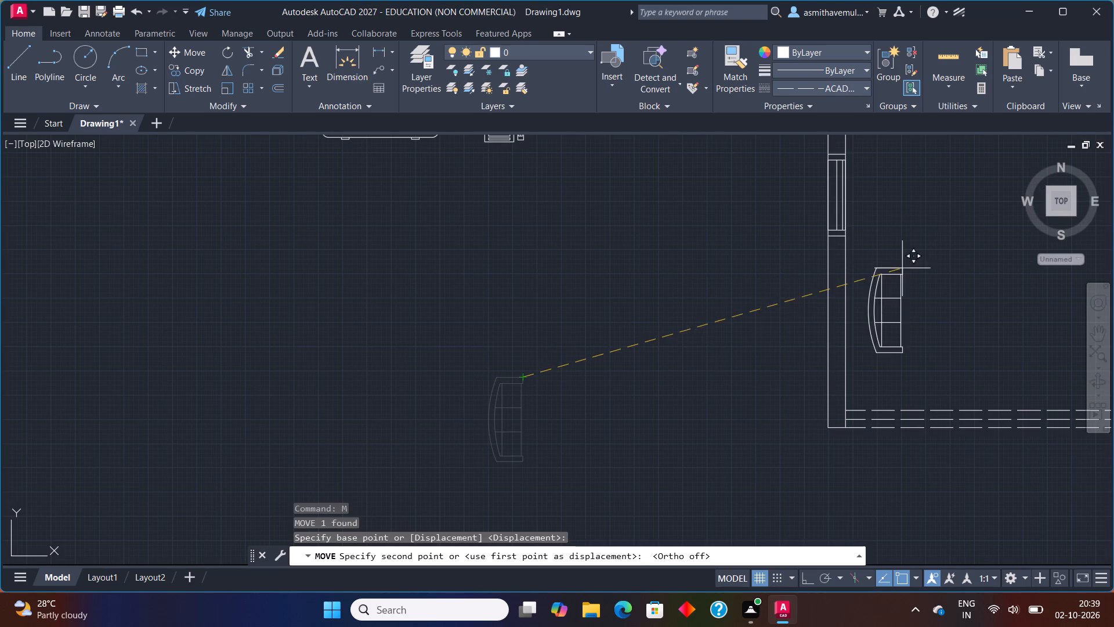
pyautogui.moveTo(844, 316); pyautogui.dragTo(443, 445, button='middle')
pyautogui.scroll(-1, 683, 285)
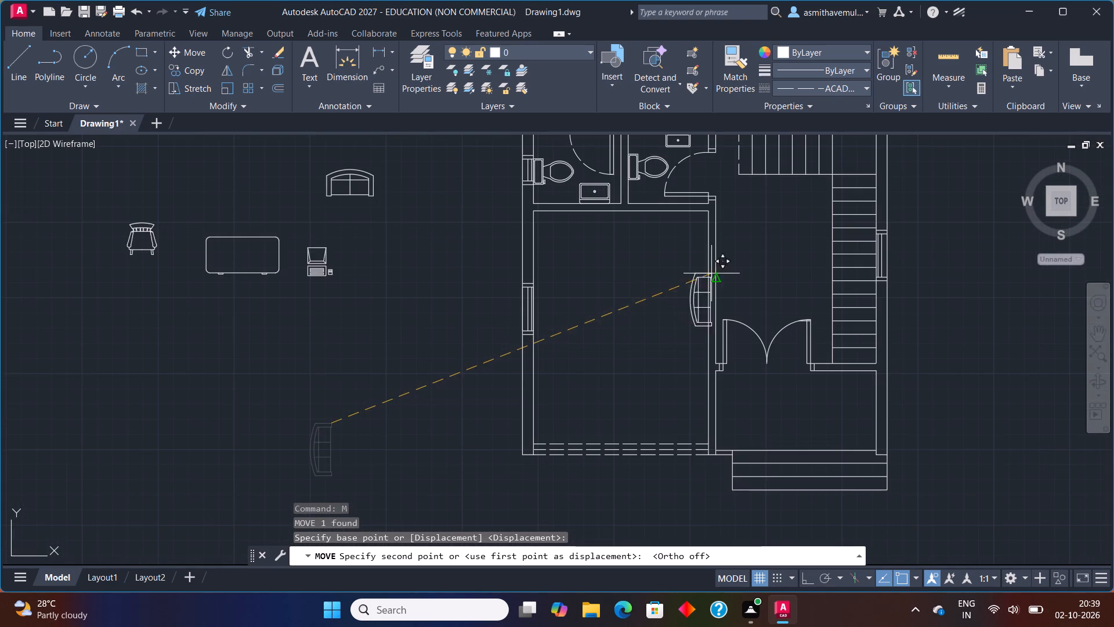
pyautogui.moveTo(726, 269); pyautogui.dragTo(486, 382, button='middle')
pyautogui.scroll(2, 508, 360)
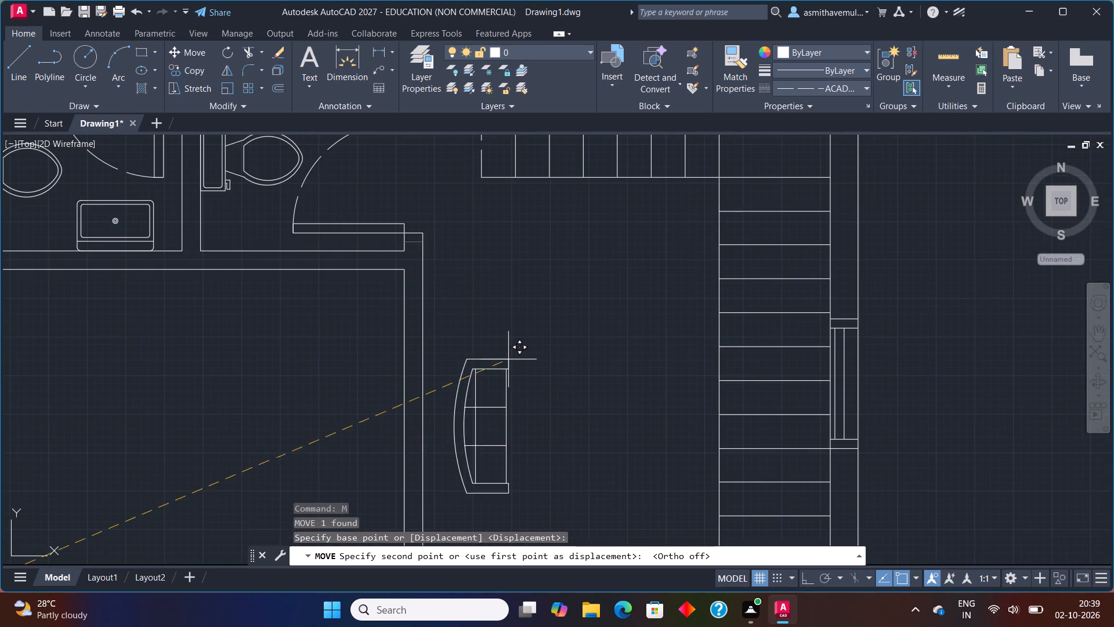
pyautogui.click(478, 373)
# Scale the wood-grain table by a factor of 0.8, using its southeast corner as base point.
pyautogui.scroll(-1, 429, 399)
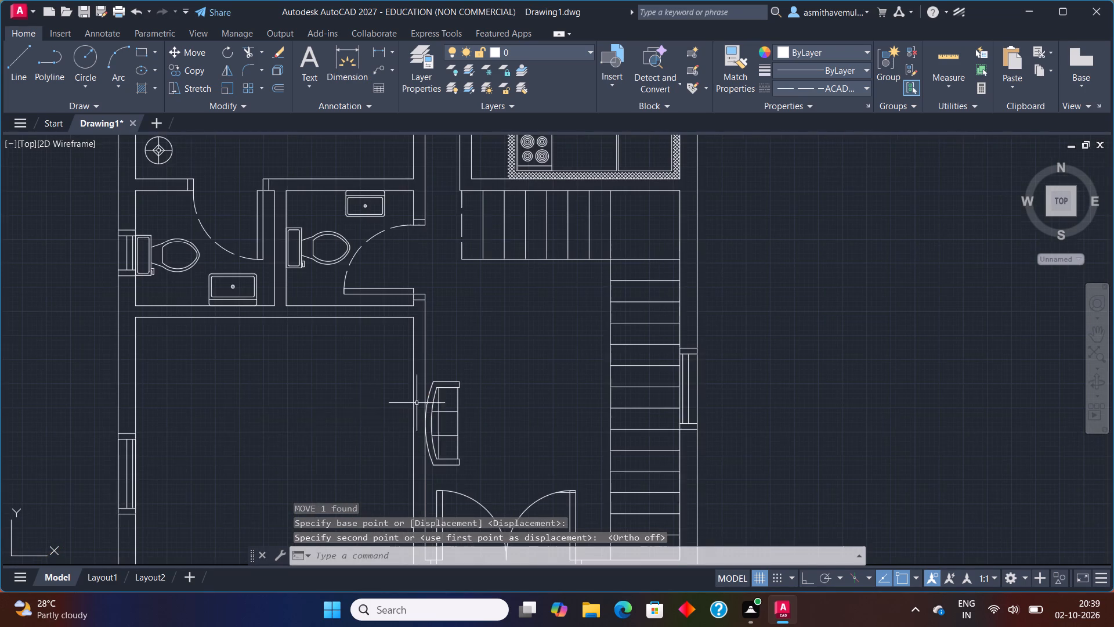
pyautogui.scroll(-1, 234, 440)
pyautogui.moveTo(273, 426); pyautogui.dragTo(549, 393, button='middle')
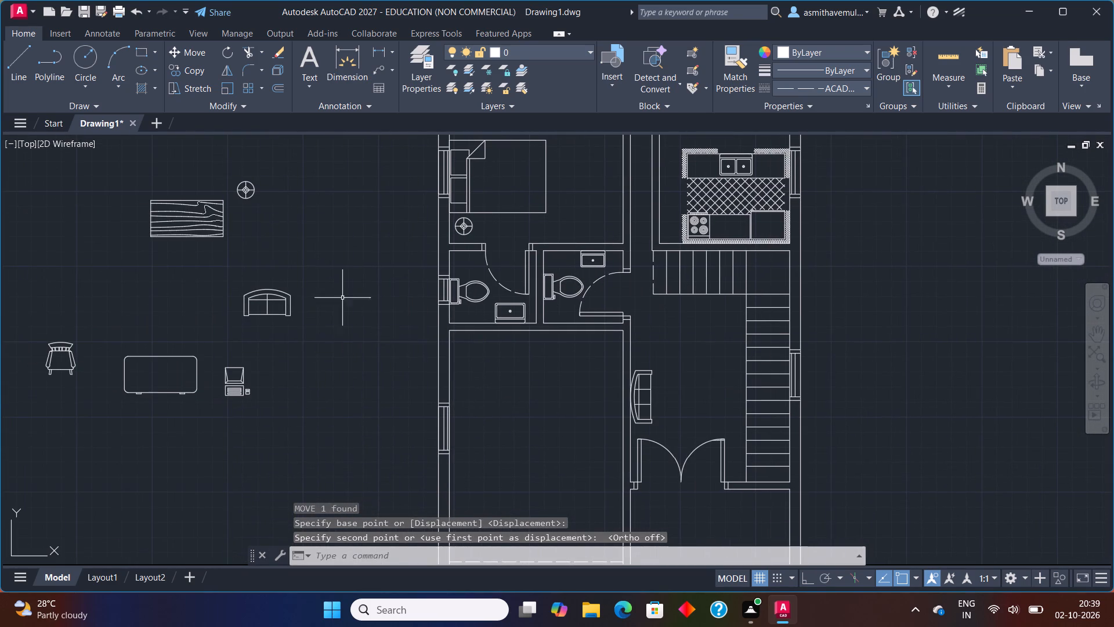
pyautogui.moveTo(204, 199); pyautogui.dragTo(197, 248)
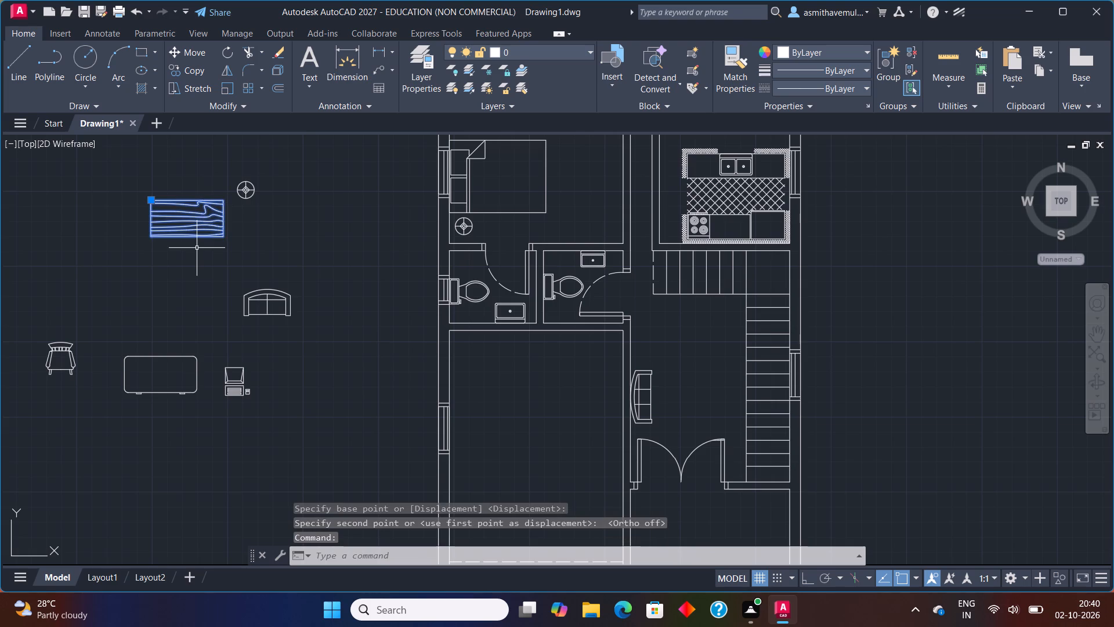
pyautogui.write('SCALE')
pyautogui.press('Return')
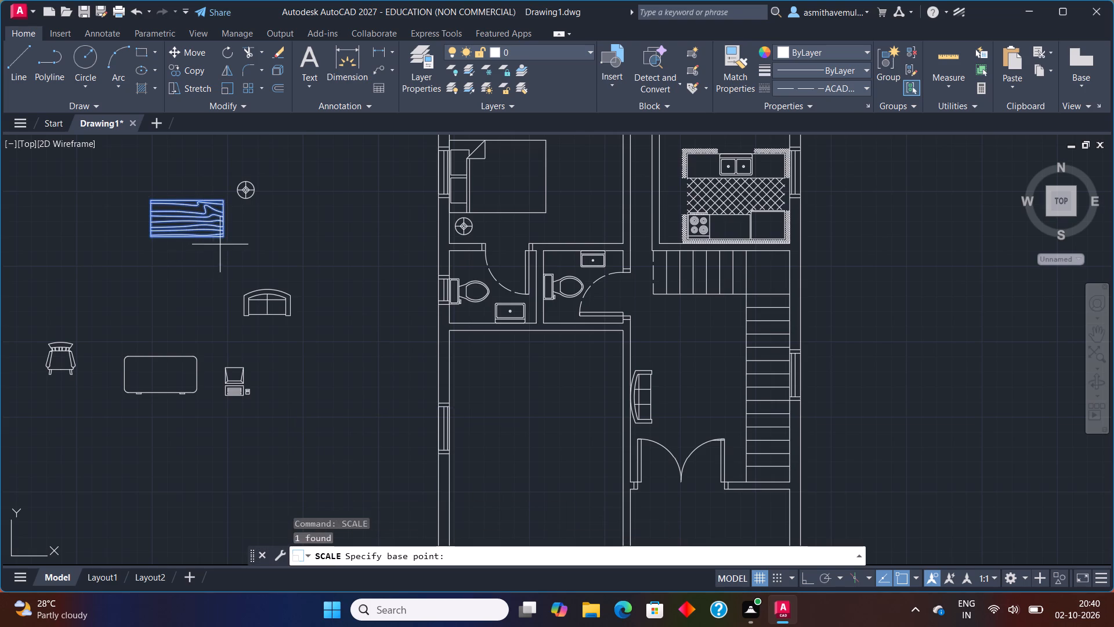
pyautogui.click(220, 238)
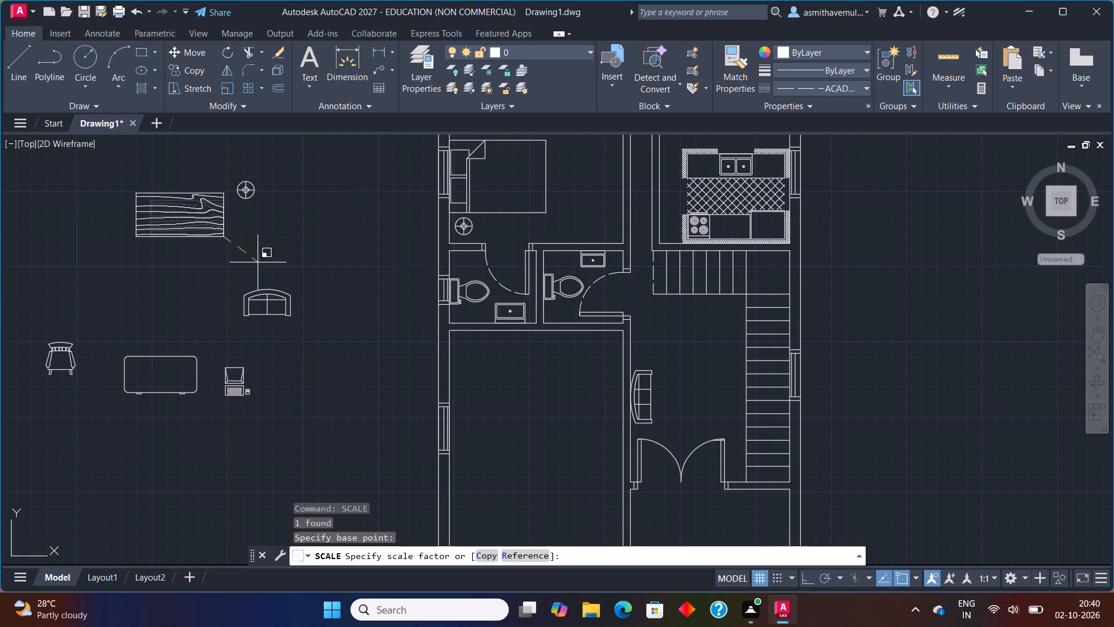
pyautogui.press('0')
pyautogui.write('.8')
pyautogui.press('Return')
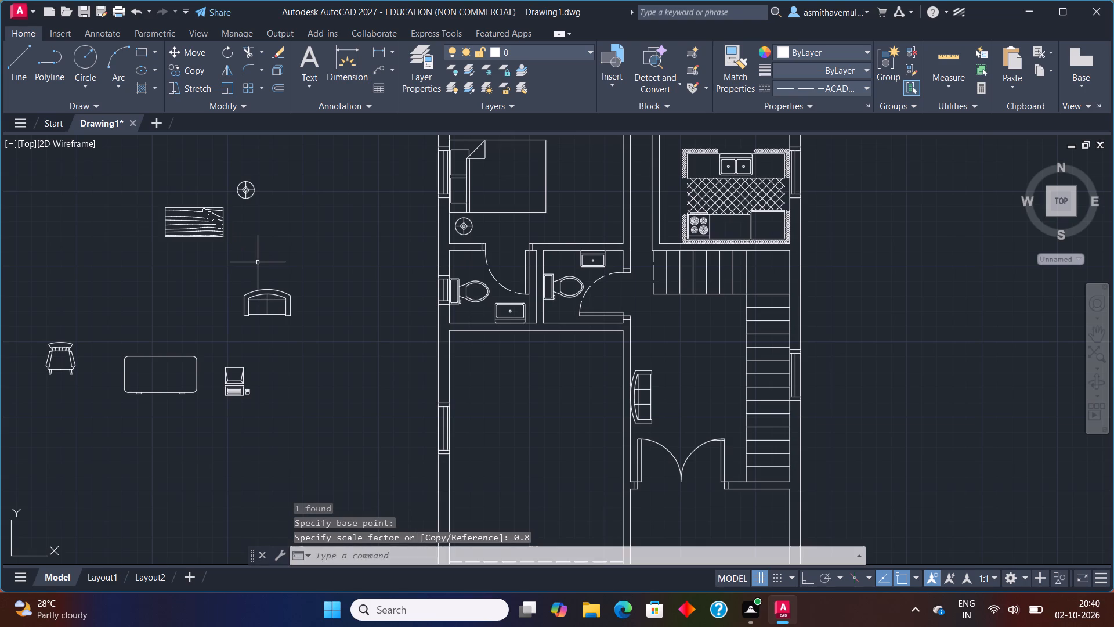
# Move the wood-grain table by its southeast corner to just outside the west wall, beside the western toilet.
pyautogui.moveTo(255, 255); pyautogui.dragTo(184, 218)
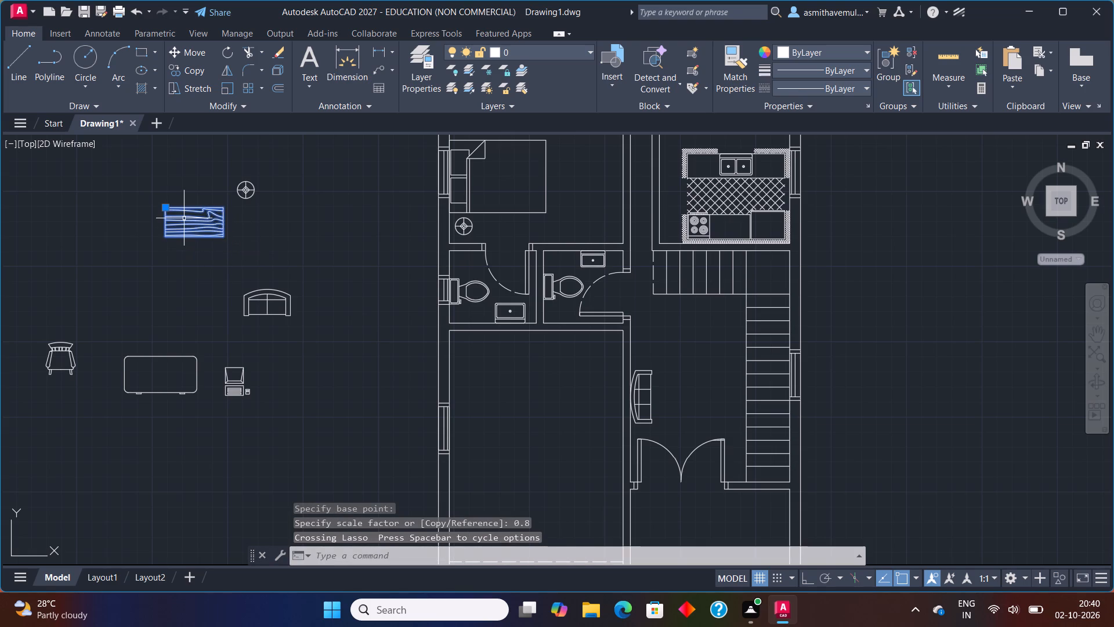
pyautogui.press('m')
pyautogui.press('Return')
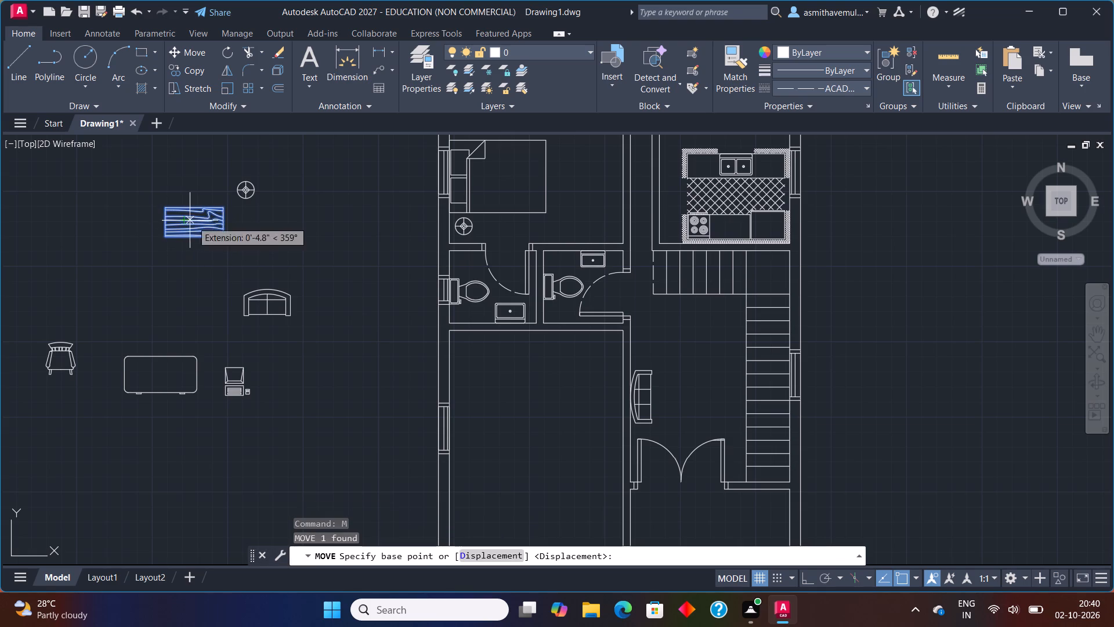
pyautogui.moveTo(222, 237); pyautogui.dragTo(234, 243)
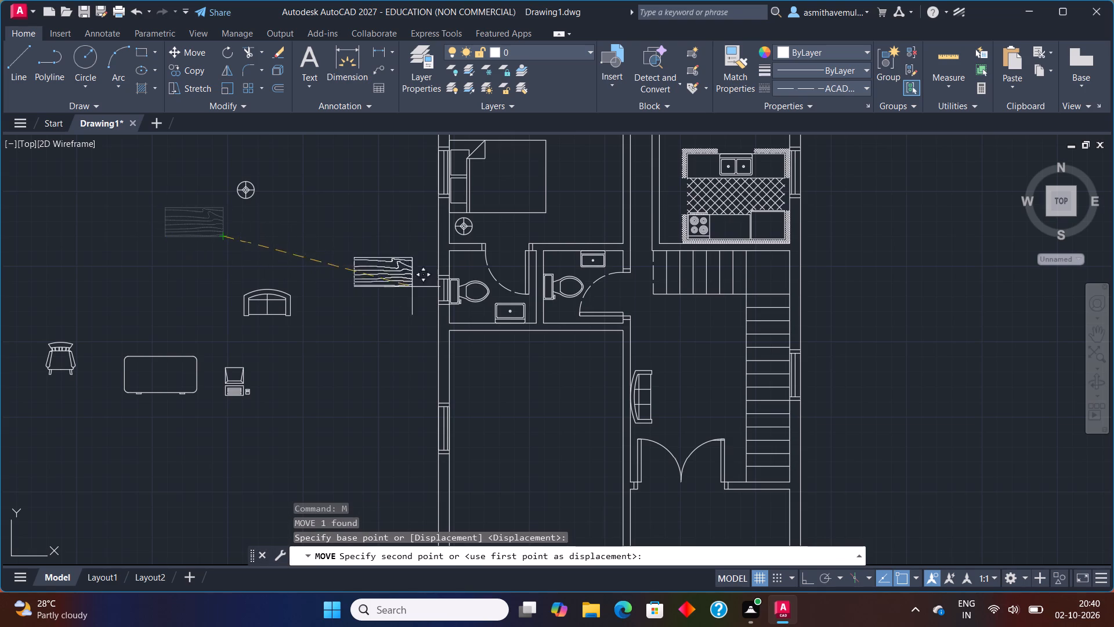
pyautogui.click(426, 293)
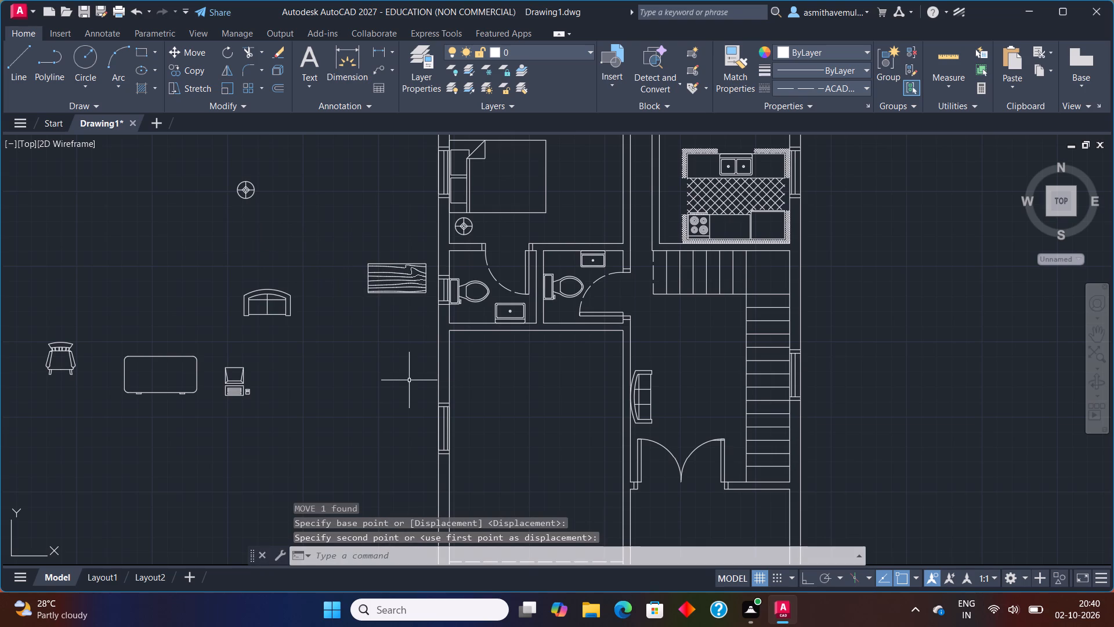
# Rotate the wood-grain table to 270° about its southwest corner so its long side runs north-south.
pyautogui.write('RO')
pyautogui.press('Return')
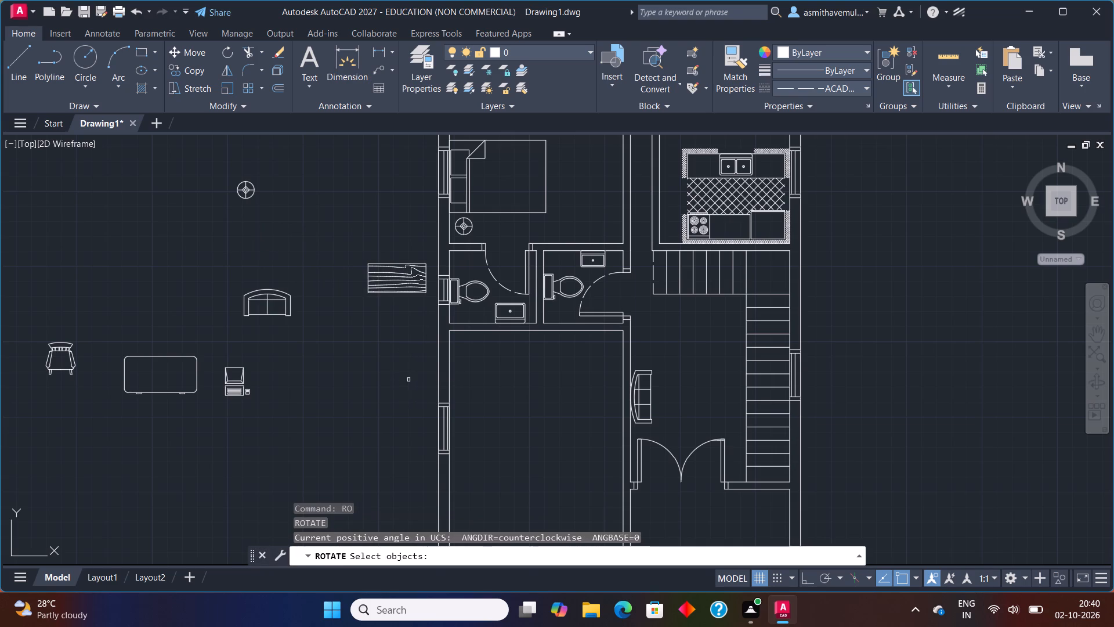
pyautogui.moveTo(394, 336); pyautogui.dragTo(370, 263)
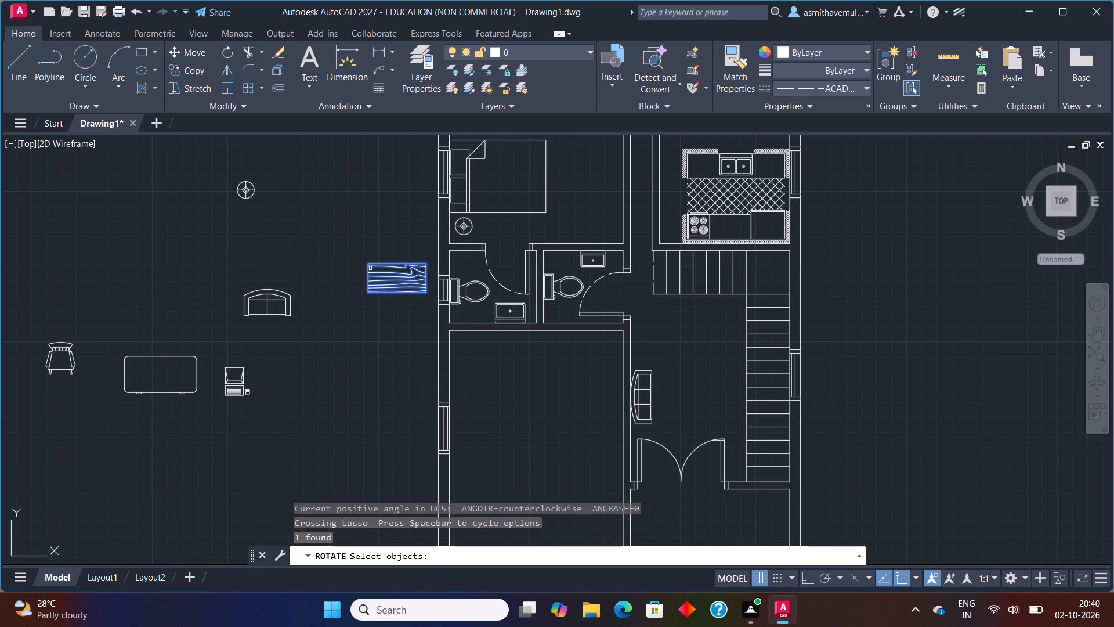
pyautogui.press('Return')
pyautogui.click(366, 294)
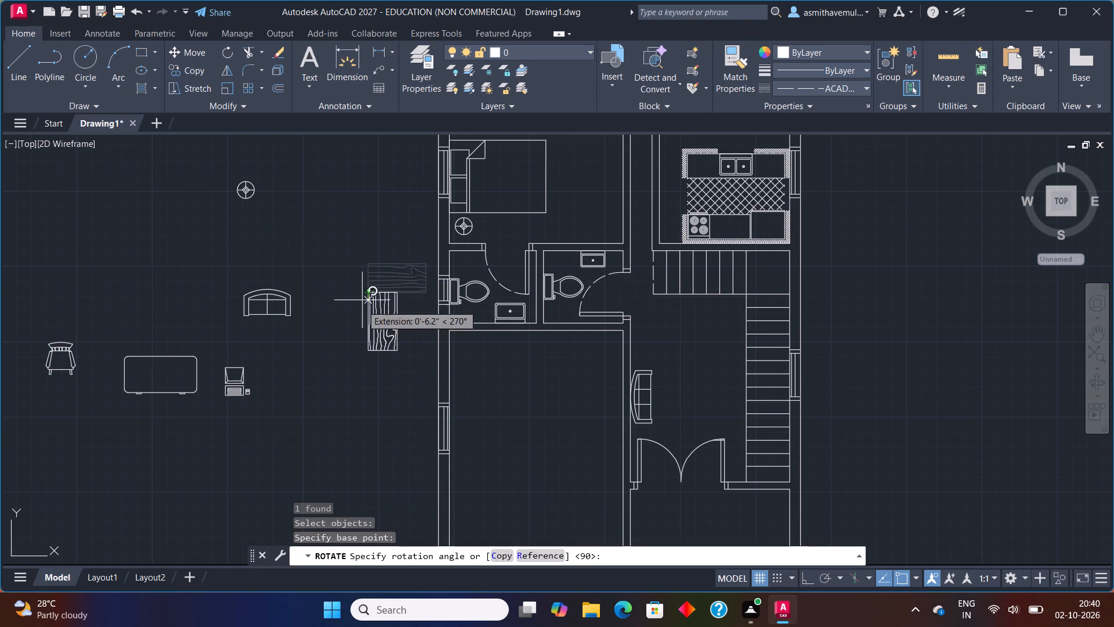
pyautogui.click(367, 330)
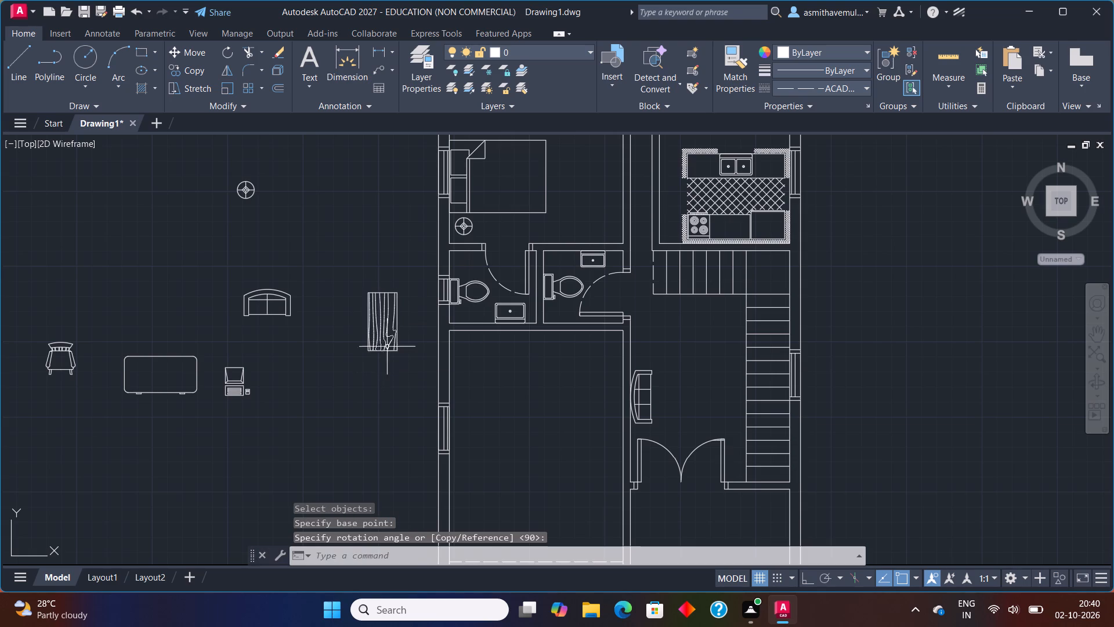
# Scale the rotated wood-grain table down freehand to about three quarters of its size, using its southeast corner as base point.
pyautogui.moveTo(405, 330); pyautogui.dragTo(337, 337)
pyautogui.write('SCA')
pyautogui.write('LE')
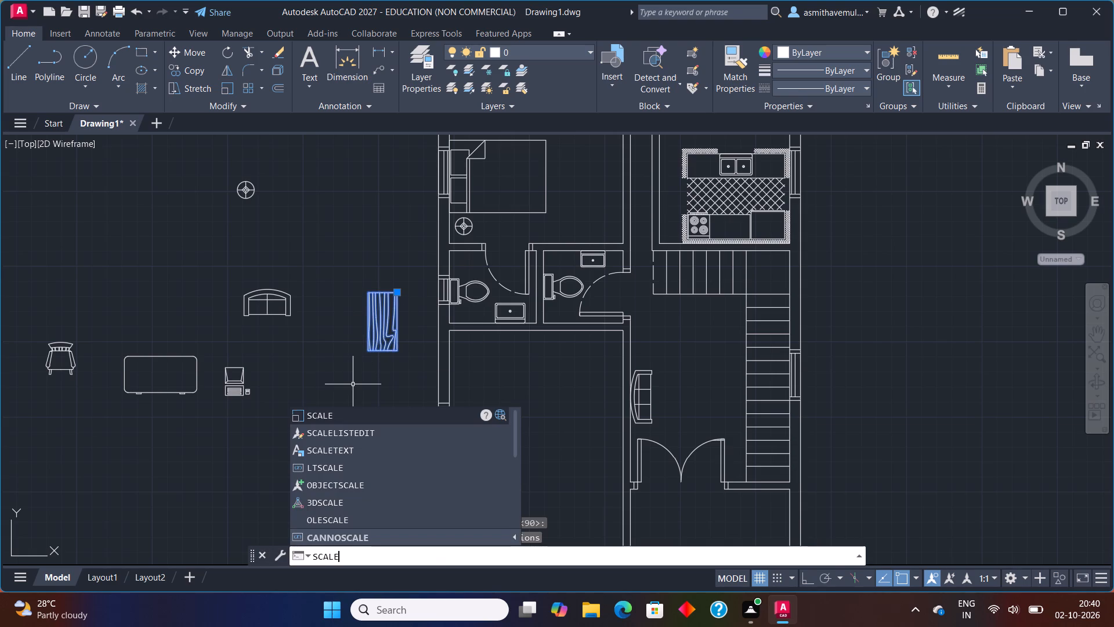
pyautogui.press('Return')
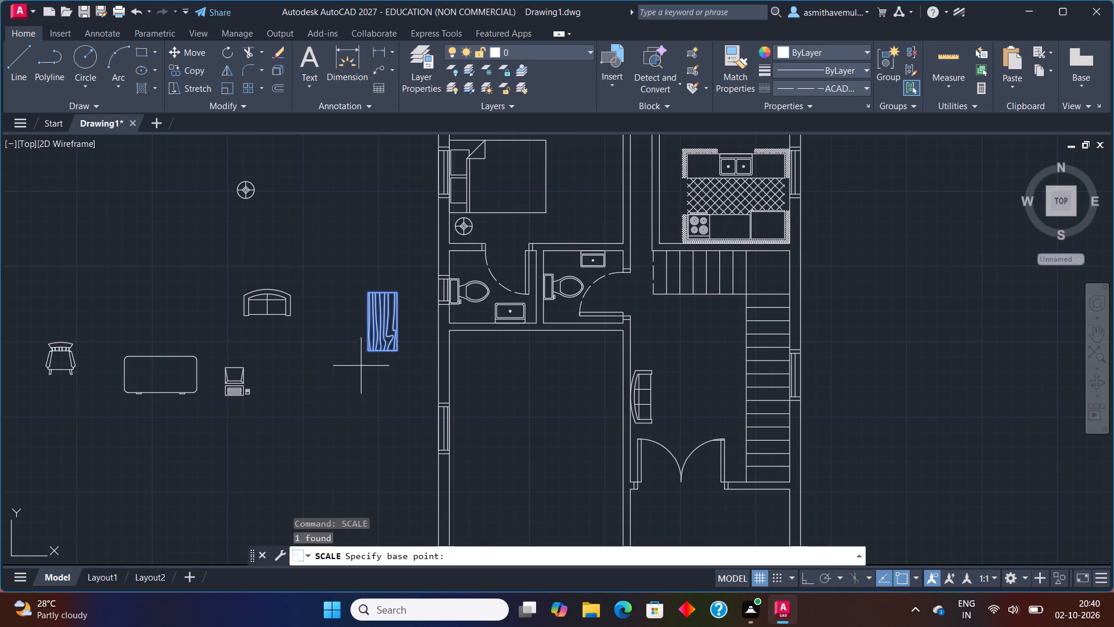
pyautogui.click(398, 355)
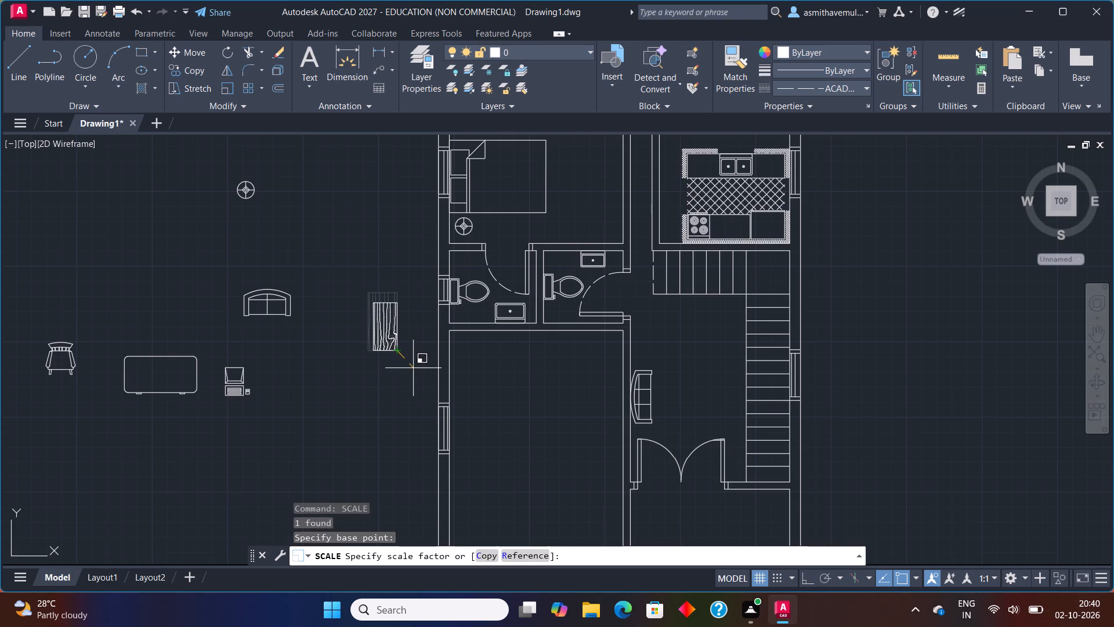
pyautogui.click(413, 365)
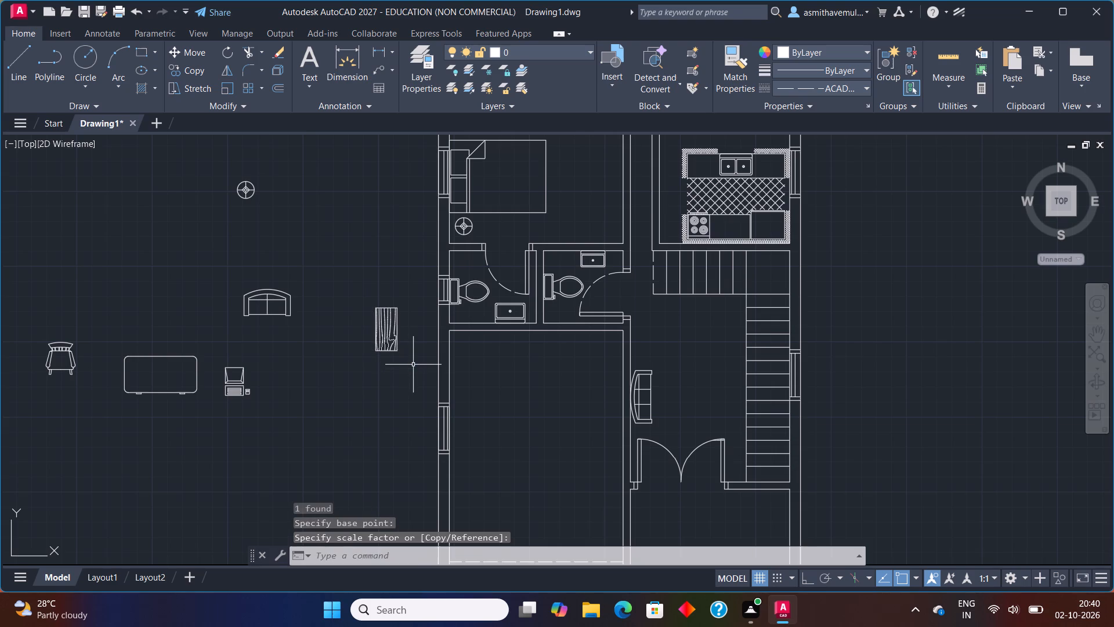
# Move the wood-grain table by its northwest corner into the hall, just east of and parallel to the three-seat sofa.
pyautogui.moveTo(413, 346); pyautogui.dragTo(360, 344)
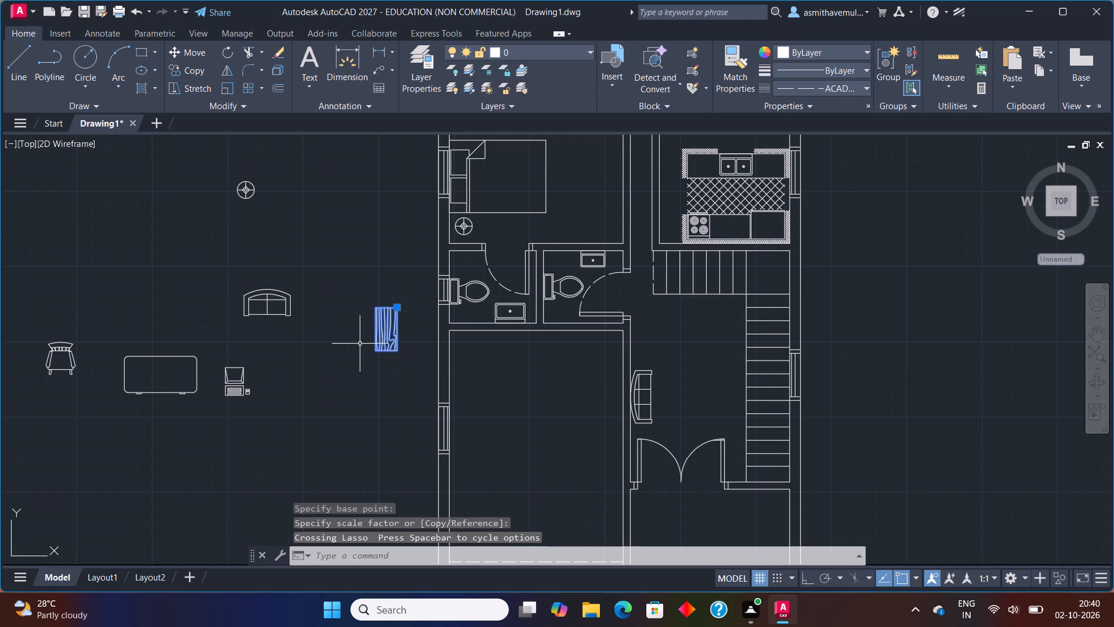
pyautogui.press('m')
pyautogui.press('Return')
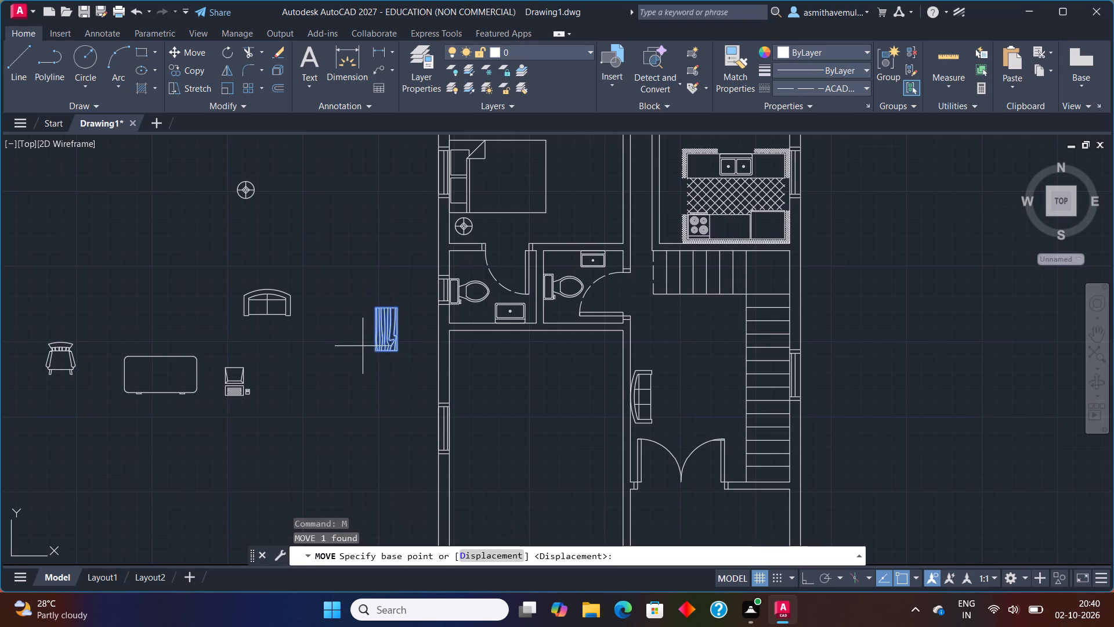
pyautogui.click(378, 305)
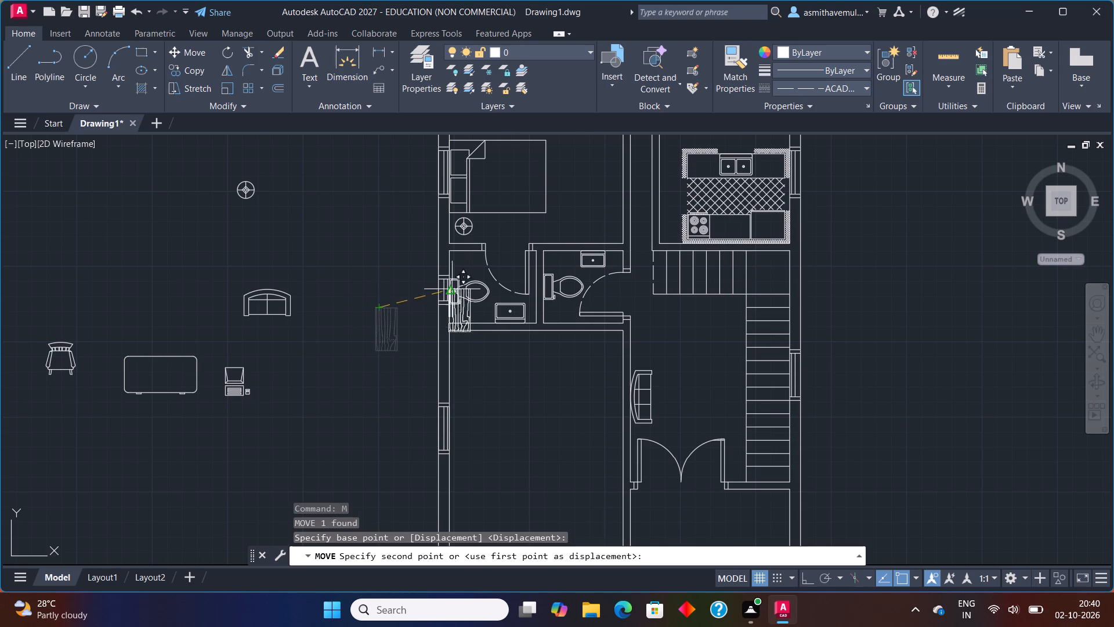
pyautogui.scroll(1, 654, 353)
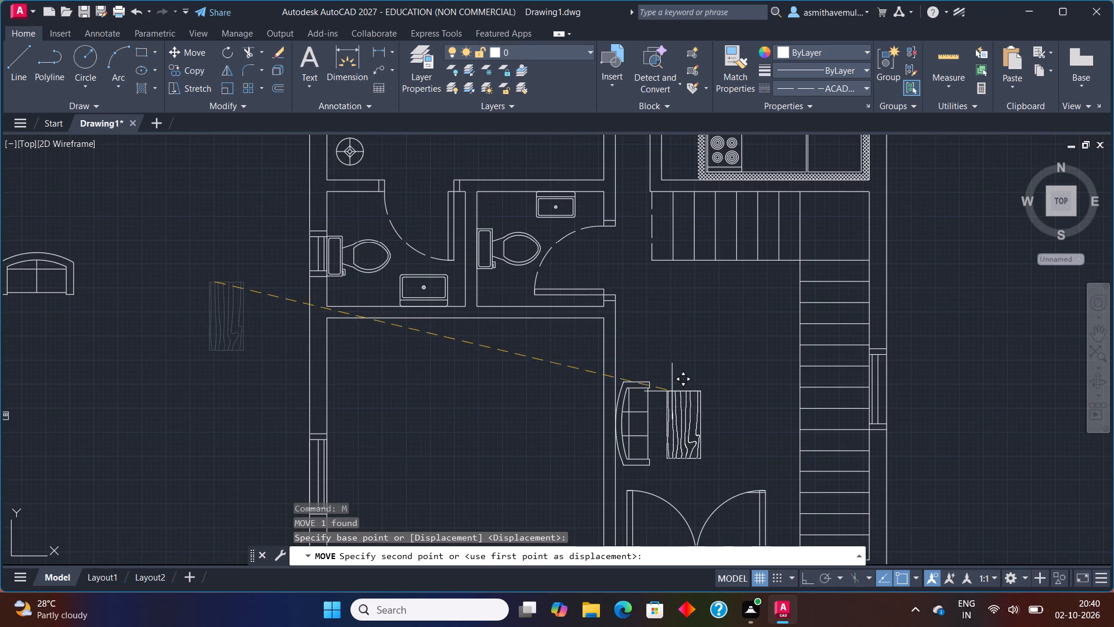
pyautogui.click(670, 388)
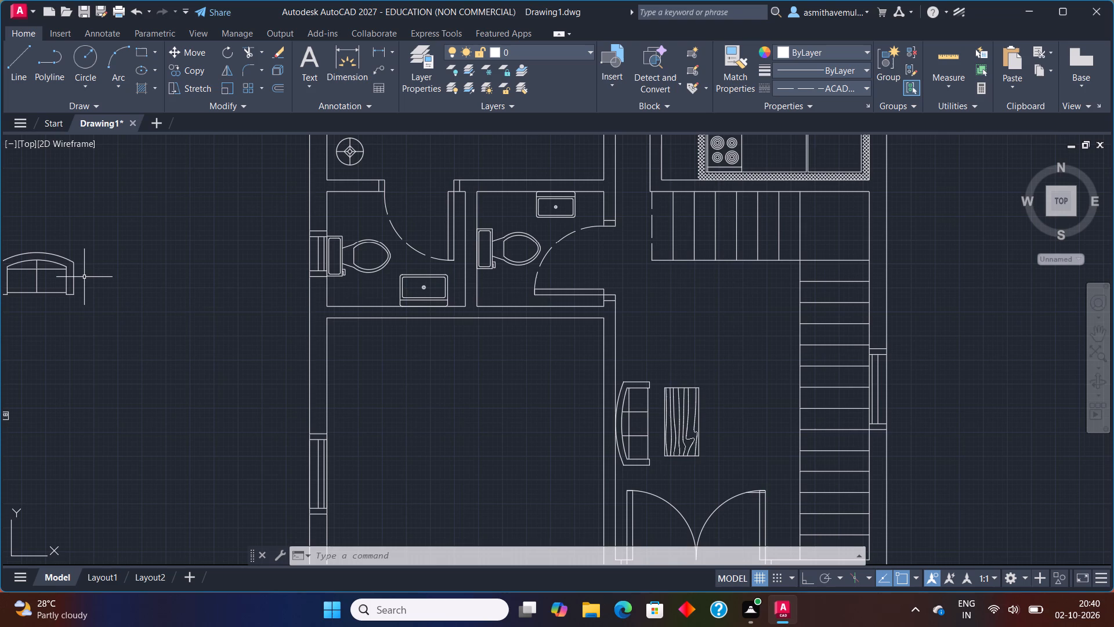
# Copy the two-seat sofa outside the plan once, placing the duplicate a short distance directly east of the original.
pyautogui.moveTo(78, 278); pyautogui.dragTo(106, 274, button='middle')
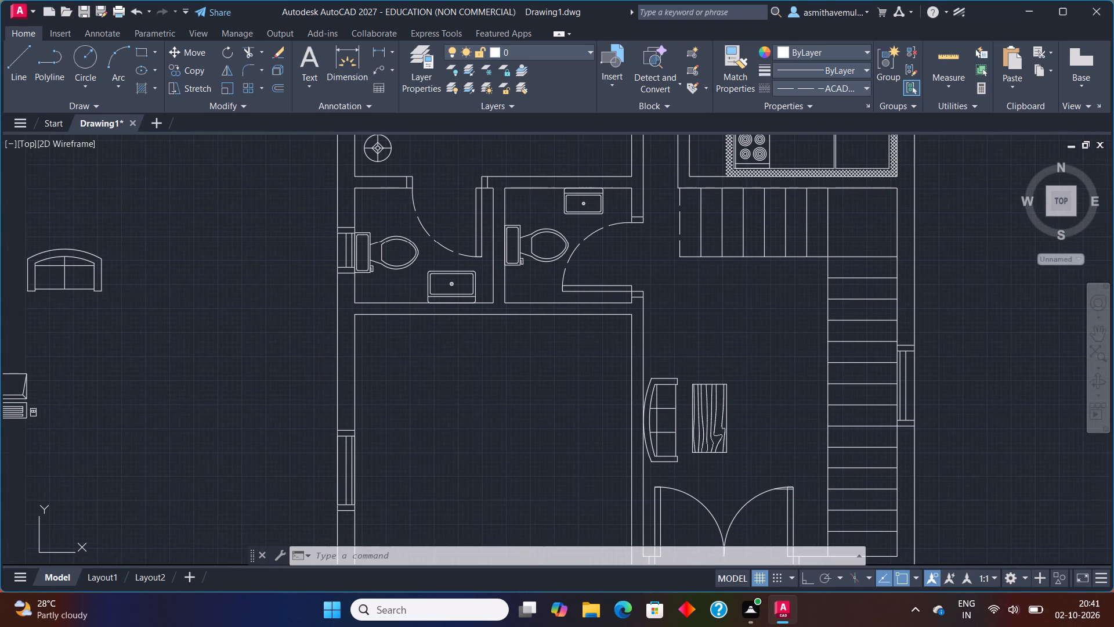
pyautogui.moveTo(96, 249); pyautogui.dragTo(69, 305)
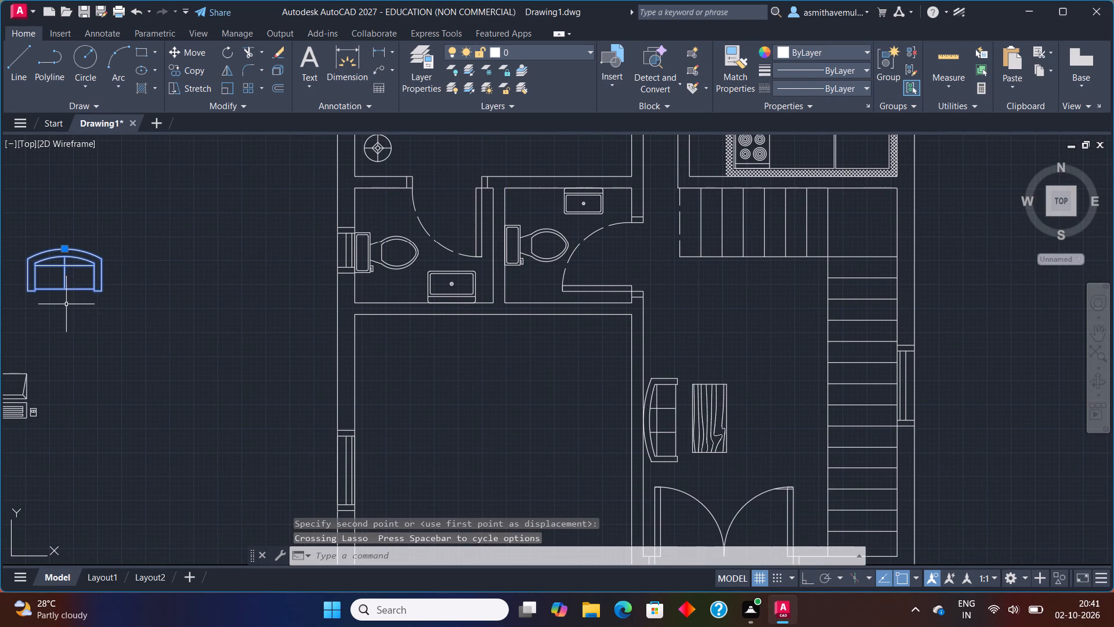
pyautogui.press('c')
pyautogui.write('OP')
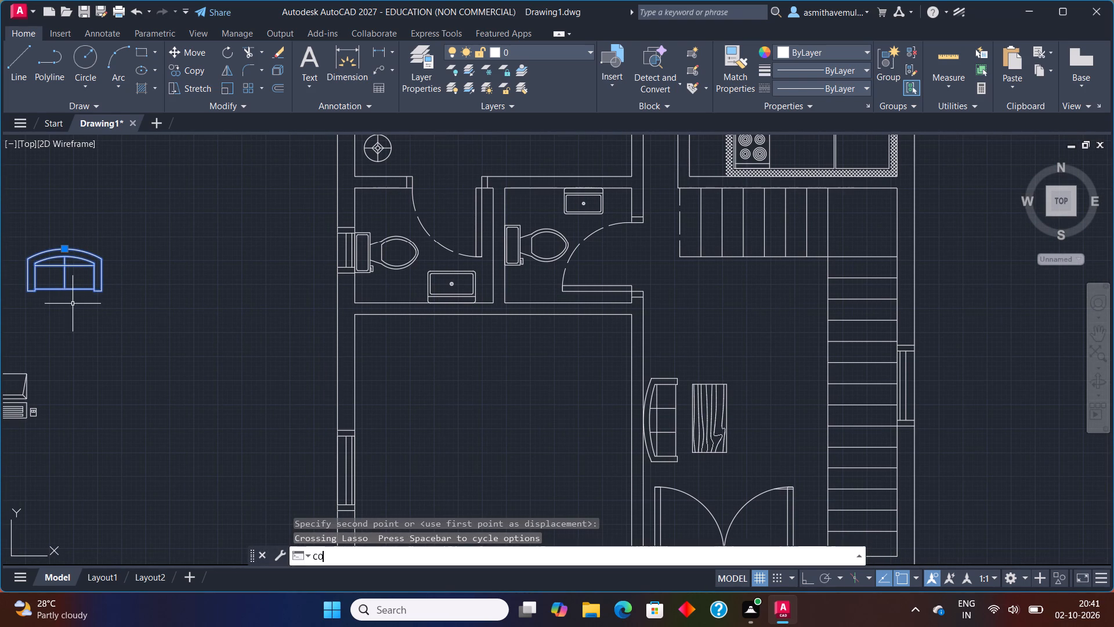
pyautogui.press('y')
pyautogui.press('Return')
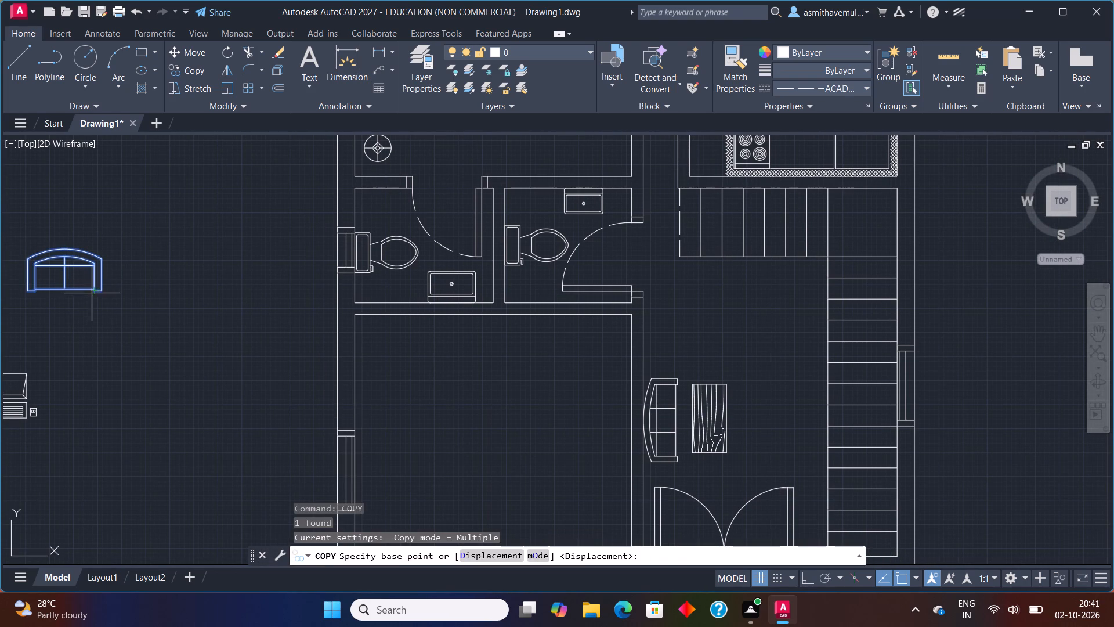
pyautogui.moveTo(96, 292); pyautogui.dragTo(101, 291)
pyautogui.click(222, 293)
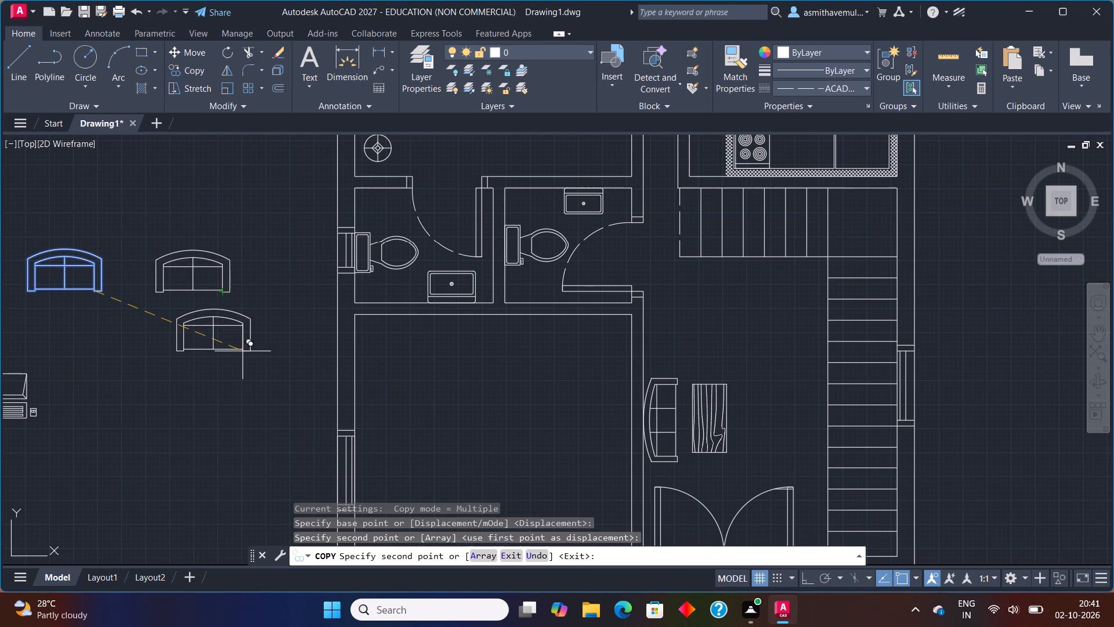
pyautogui.press('Escape')
# Move the original two-seat sofa by its southeast corner into the hall, just north of the wood-grain table.
pyautogui.moveTo(108, 276); pyautogui.dragTo(107, 276)
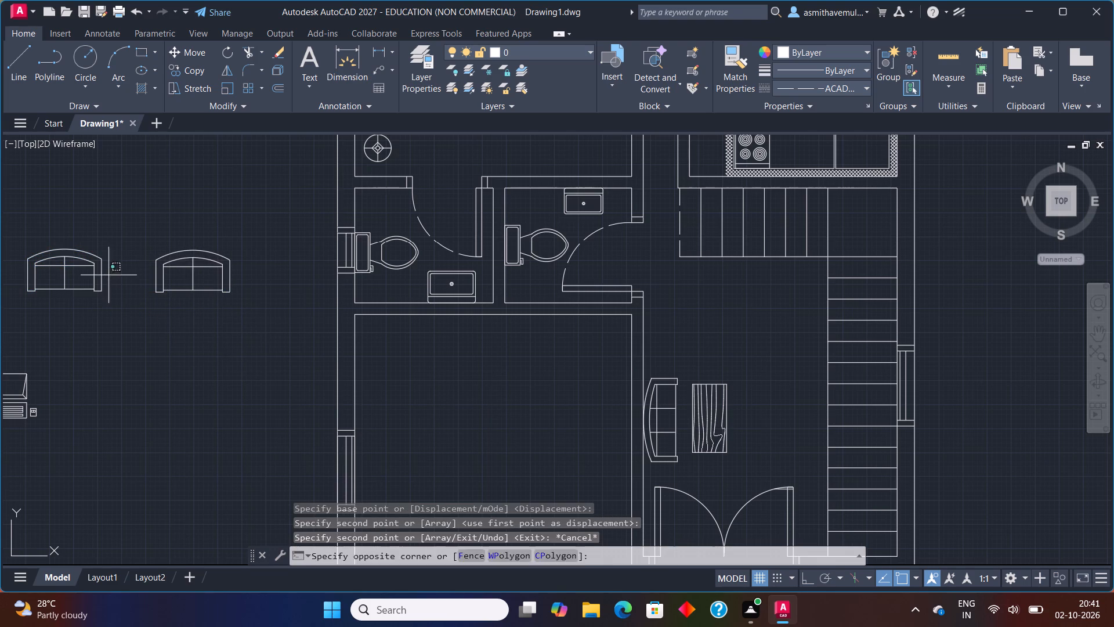
pyautogui.moveTo(107, 276); pyautogui.dragTo(44, 317)
pyautogui.press('m')
pyautogui.press('Return')
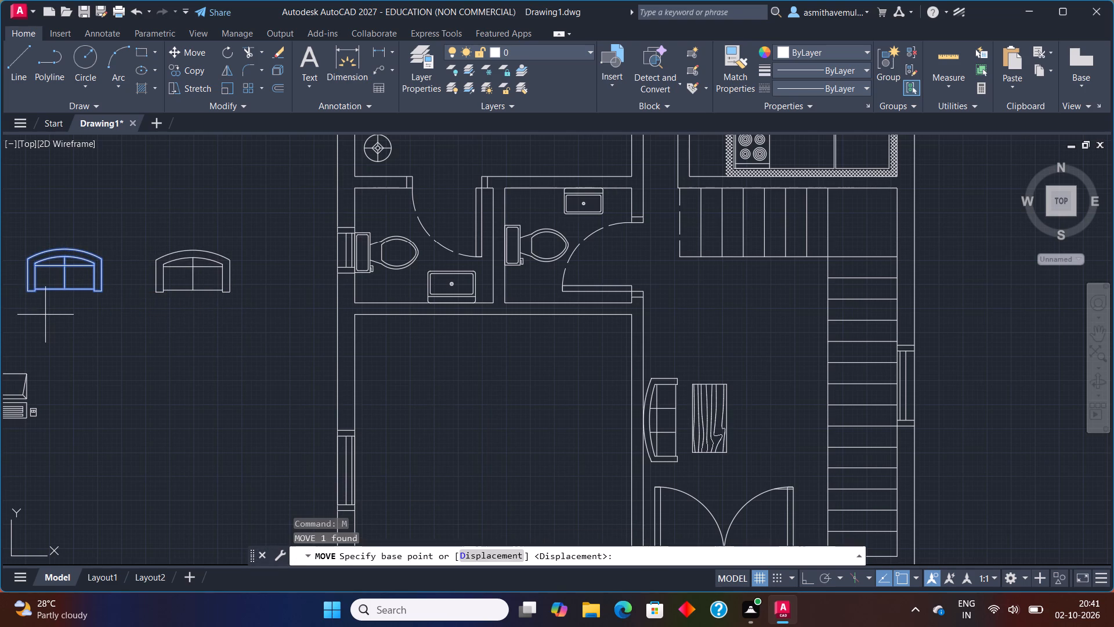
pyautogui.click(105, 291)
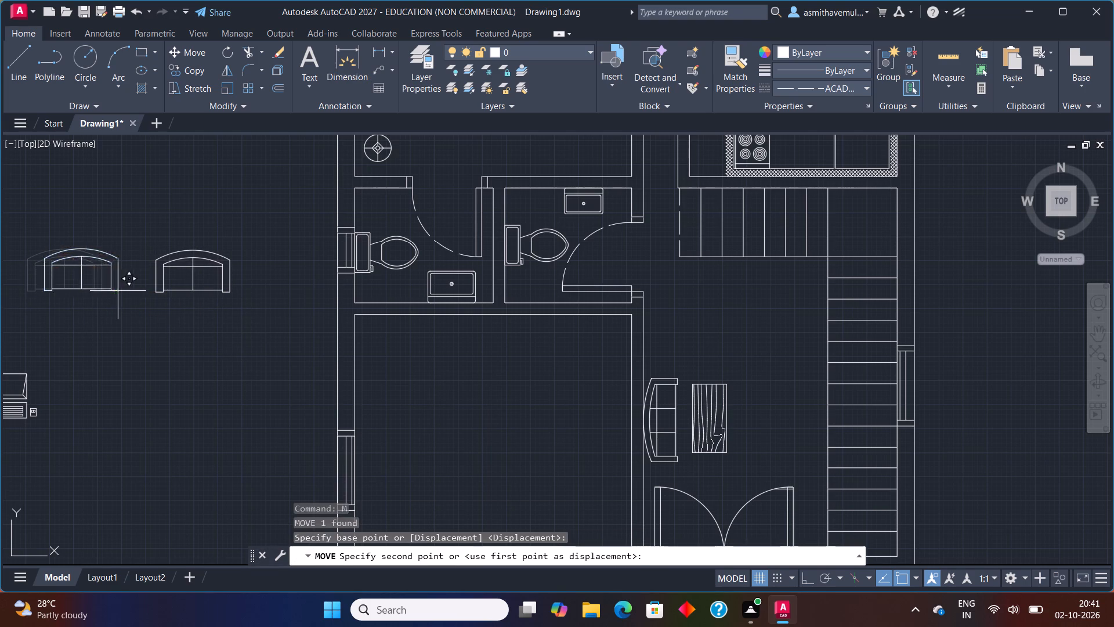
pyautogui.scroll(1, 765, 380)
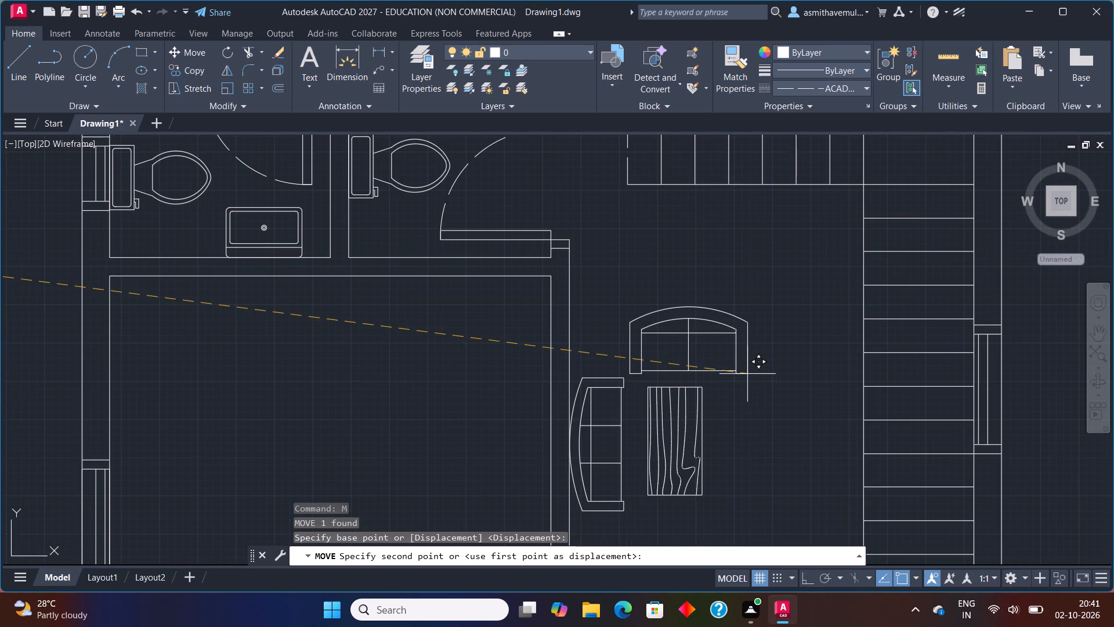
pyautogui.click(747, 374)
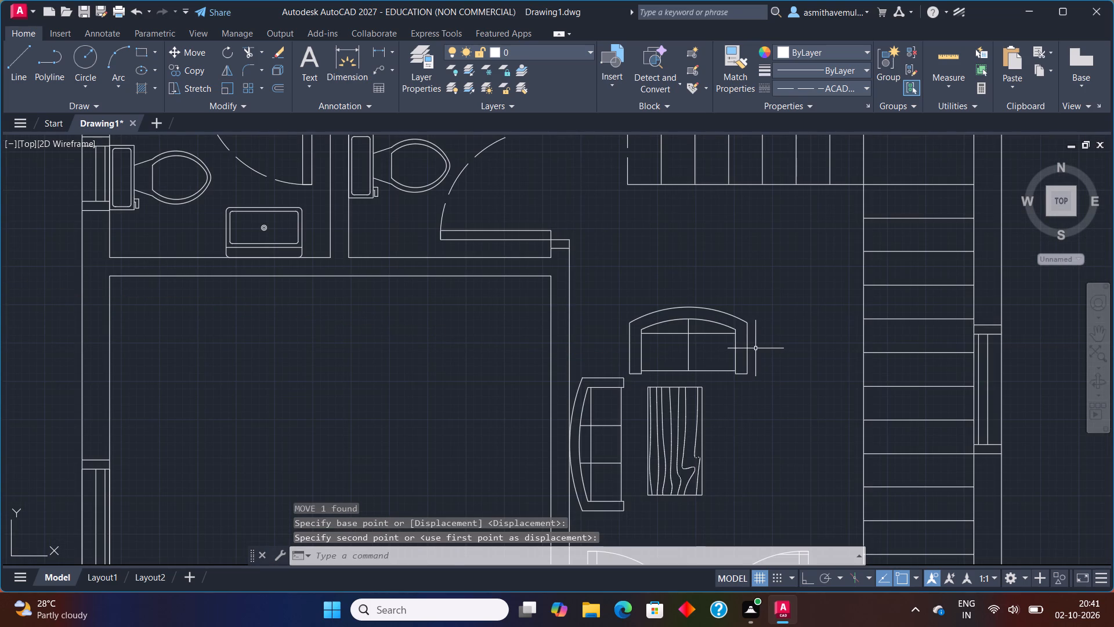
# Shift the hall's two-seat sofa slightly northeast, farther from the three-seat sofa and the wood-grain table.
pyautogui.moveTo(758, 349); pyautogui.dragTo(628, 347)
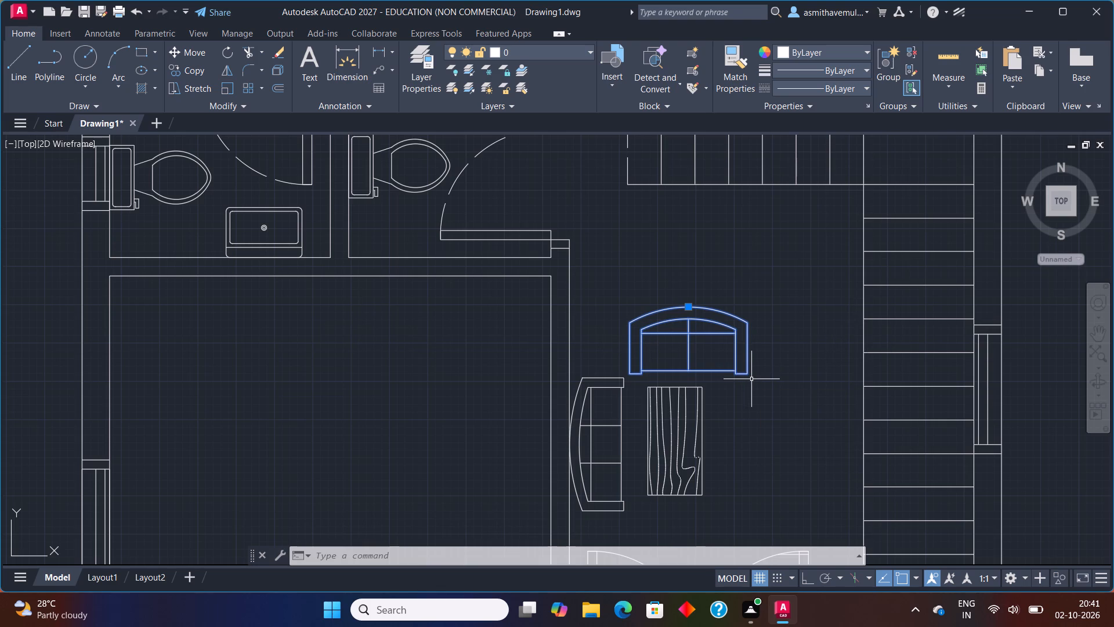
pyautogui.press('Return')
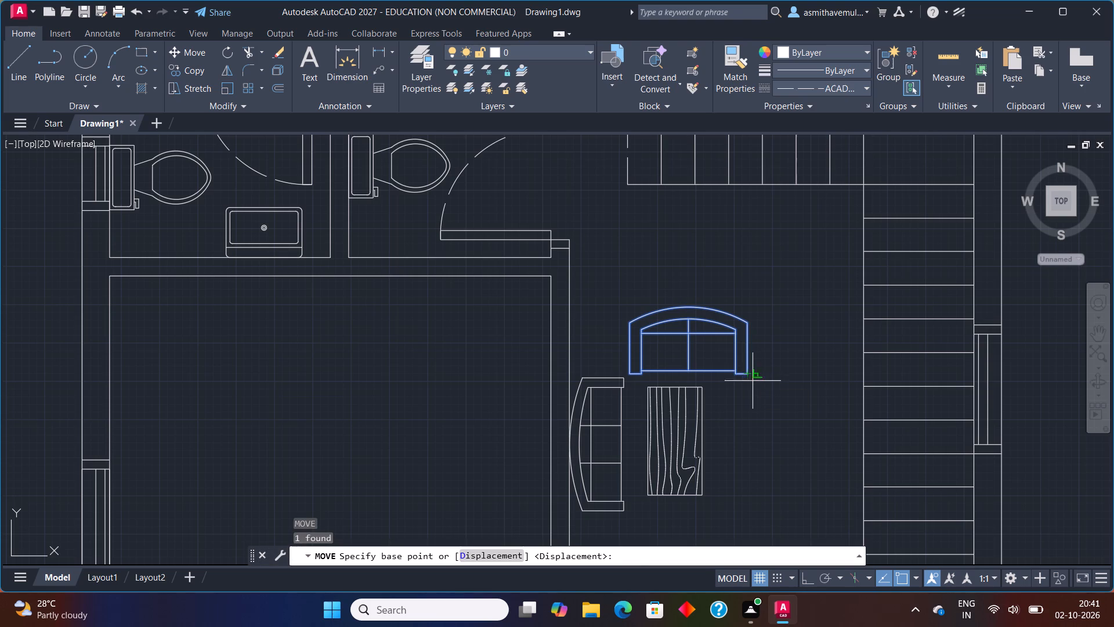
pyautogui.click(744, 378)
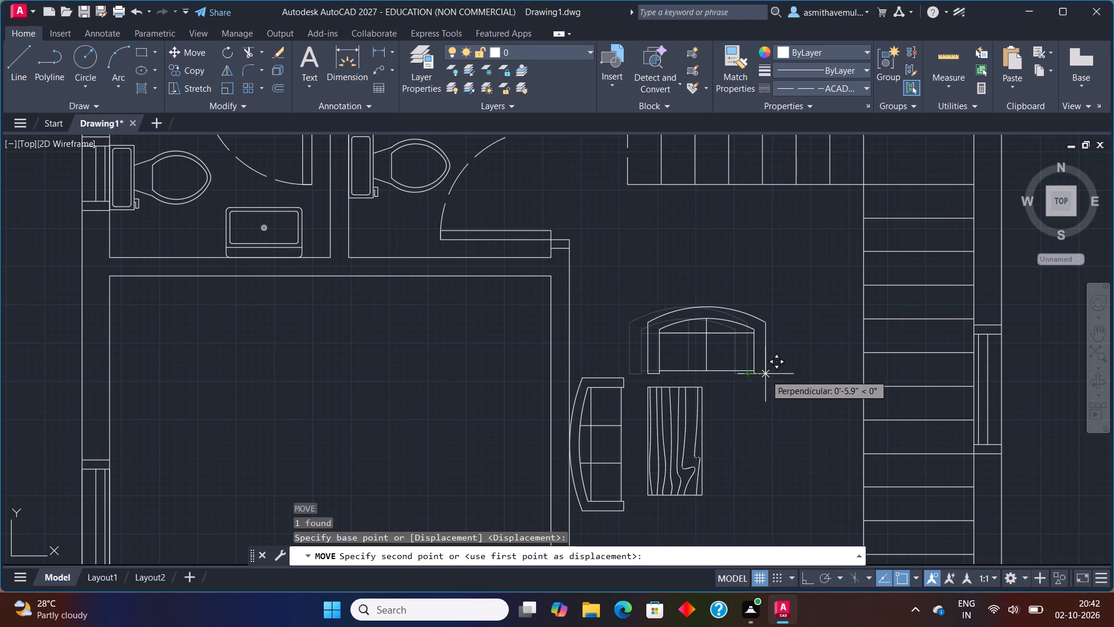
pyautogui.click(759, 356)
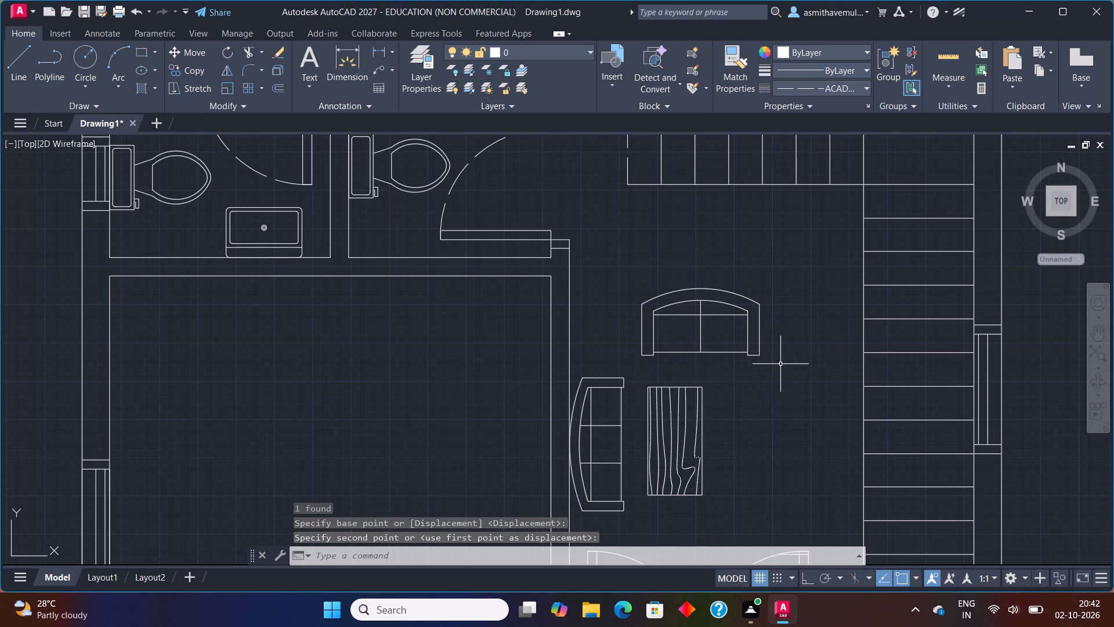
# Scale the hall's two-seat sofa down freehand to about two thirds of its size, using its southeast corner as base point.
pyautogui.moveTo(782, 358); pyautogui.dragTo(625, 343)
pyautogui.write('SA')
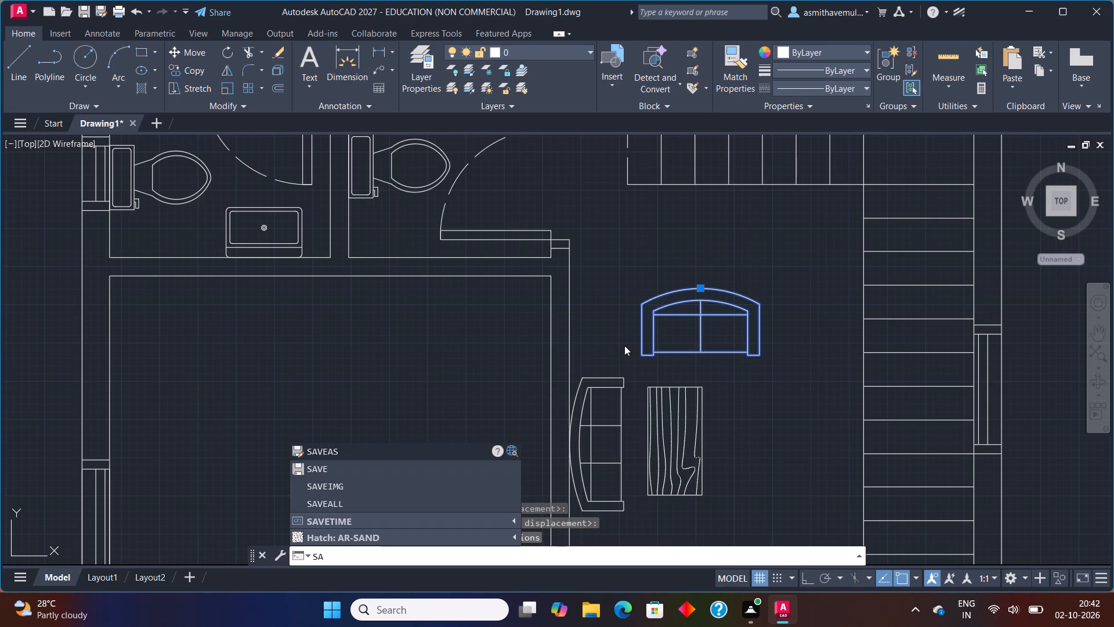
pyautogui.press('BackSpace')
pyautogui.press('BackSpace')
pyautogui.write('CALE')
pyautogui.press('Return')
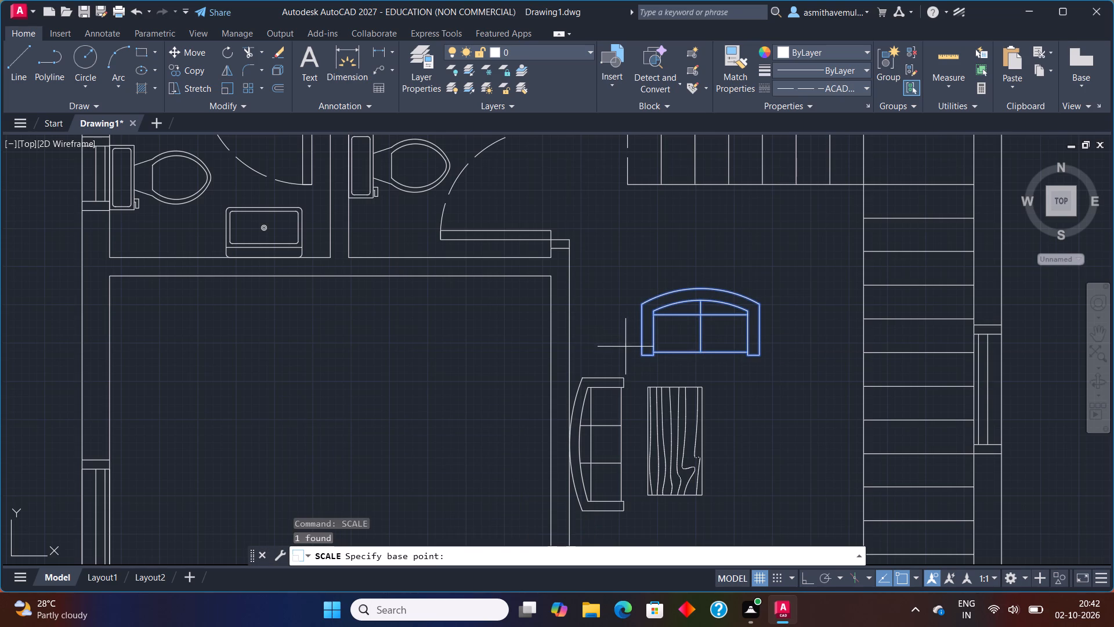
pyautogui.click(765, 355)
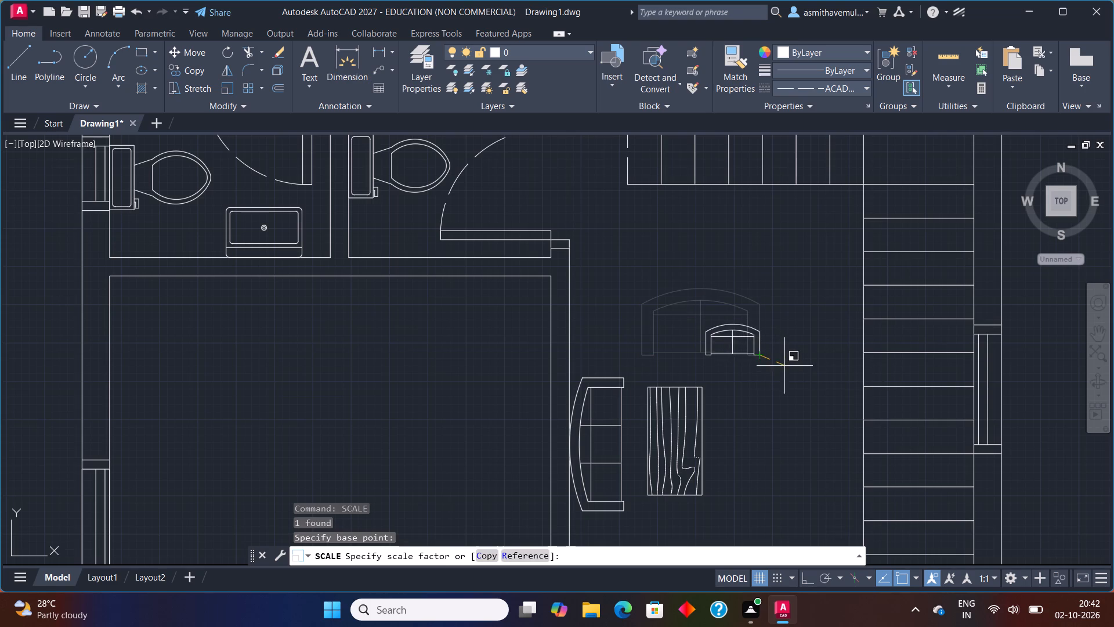
pyautogui.click(794, 376)
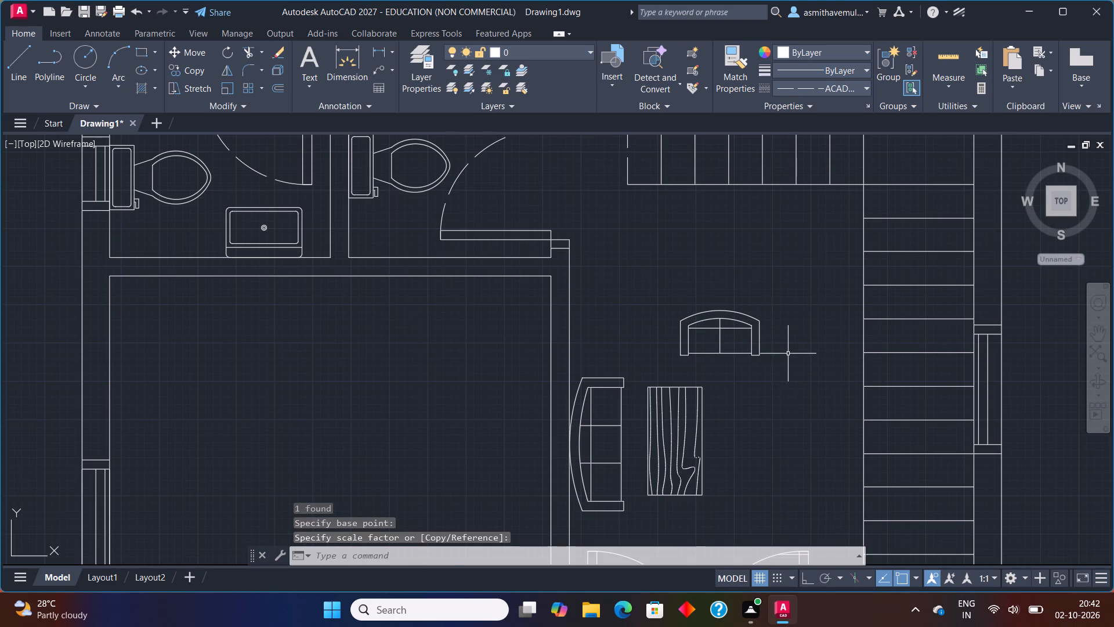
# Move the reduced two-seat sofa by its southwest corner directly west so it sits centred north of the wood-grain table.
pyautogui.moveTo(786, 353); pyautogui.dragTo(662, 340)
pyautogui.press('m')
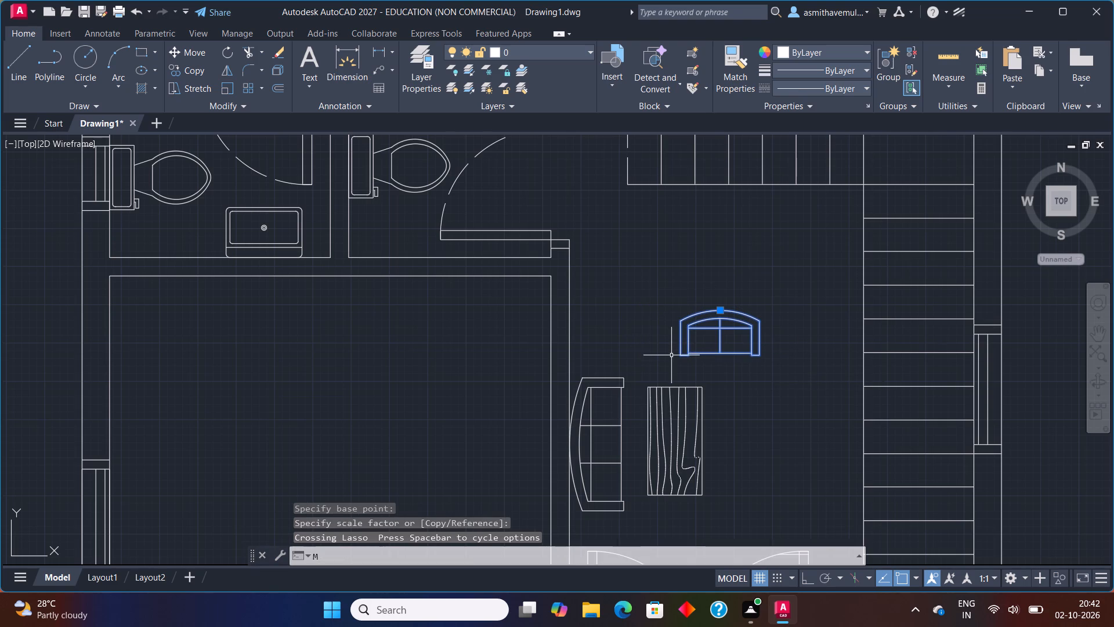
pyautogui.press('Return')
pyautogui.click(678, 355)
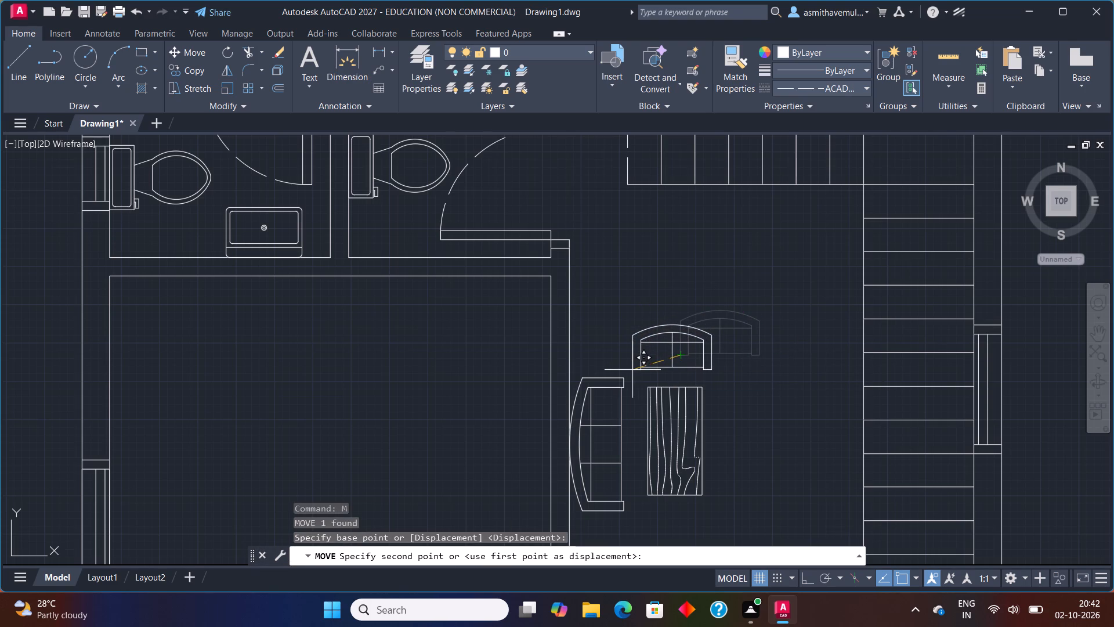
pyautogui.click(638, 358)
# Scale the hall's two-seat sofa up freehand to about 1.2 times its size, using its southeast corner as base point.
pyautogui.moveTo(766, 349); pyautogui.dragTo(764, 349)
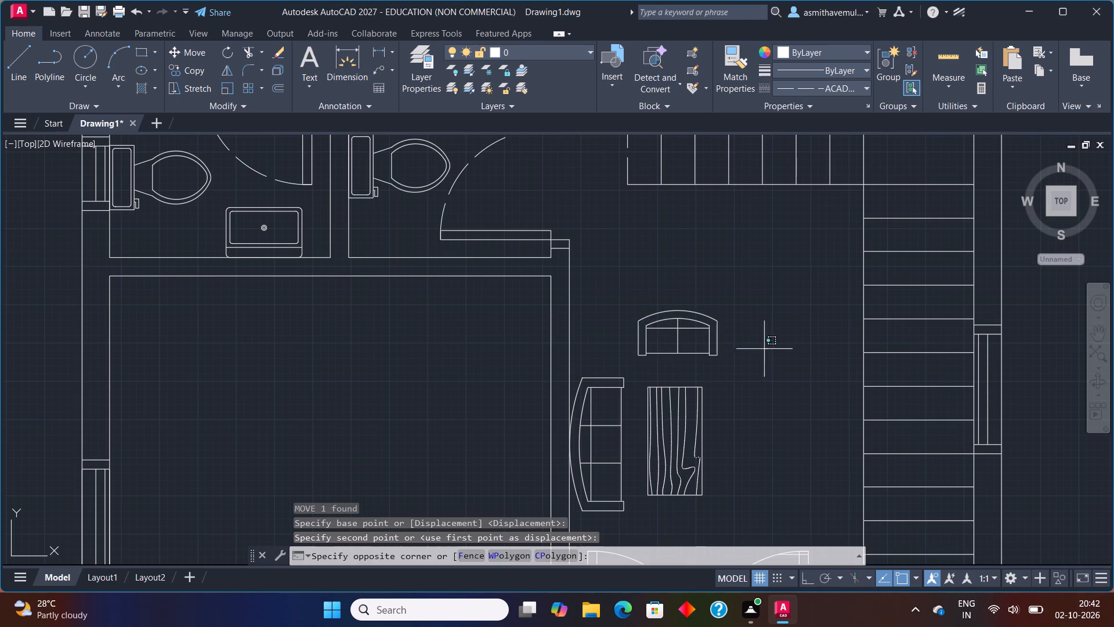
pyautogui.moveTo(764, 349); pyautogui.dragTo(620, 348)
pyautogui.write('SCA')
pyautogui.write('LE')
pyautogui.press('Return')
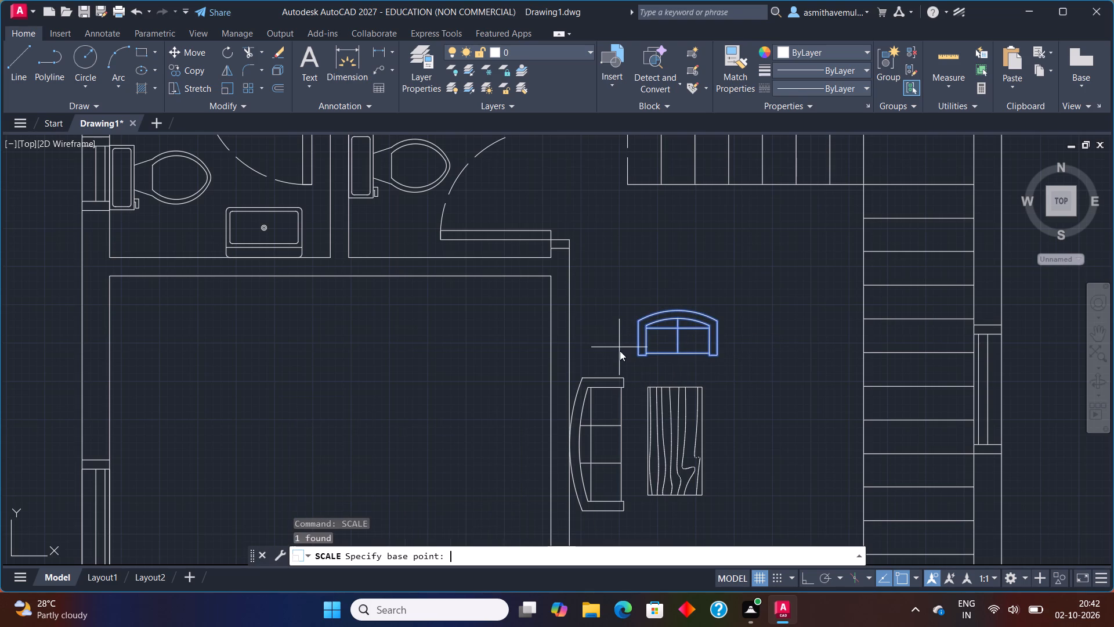
pyautogui.click(721, 354)
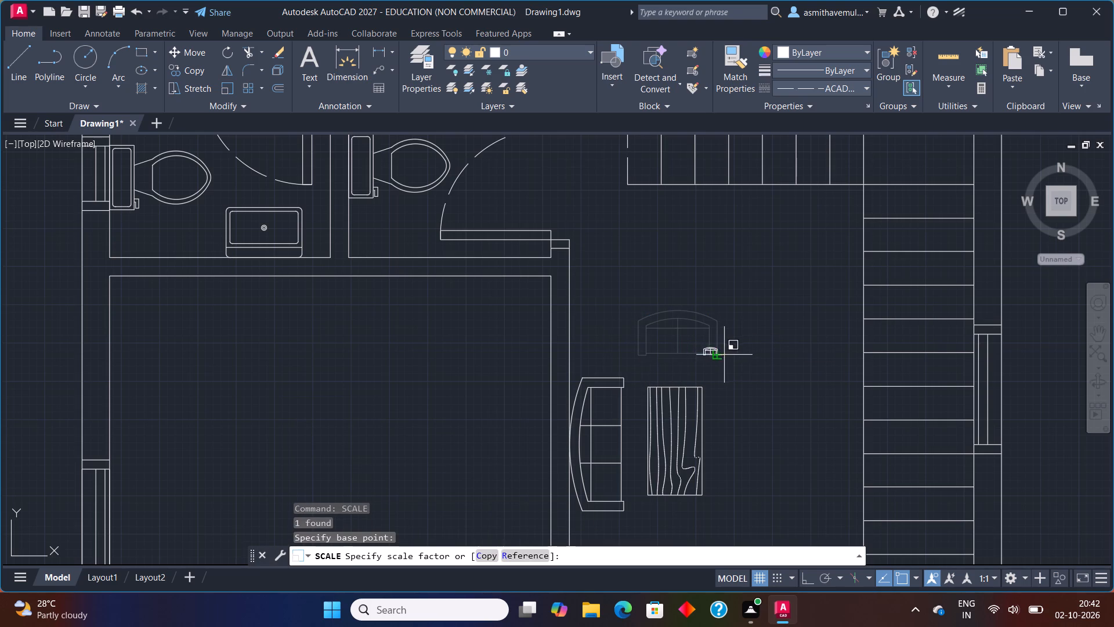
pyautogui.click(759, 380)
# Move the enlarged two-seat sofa by its southwest corner down to the northeast corner of the three-seat sofa.
pyautogui.moveTo(747, 341); pyautogui.dragTo(619, 344)
pyautogui.press('m')
pyautogui.press('Return')
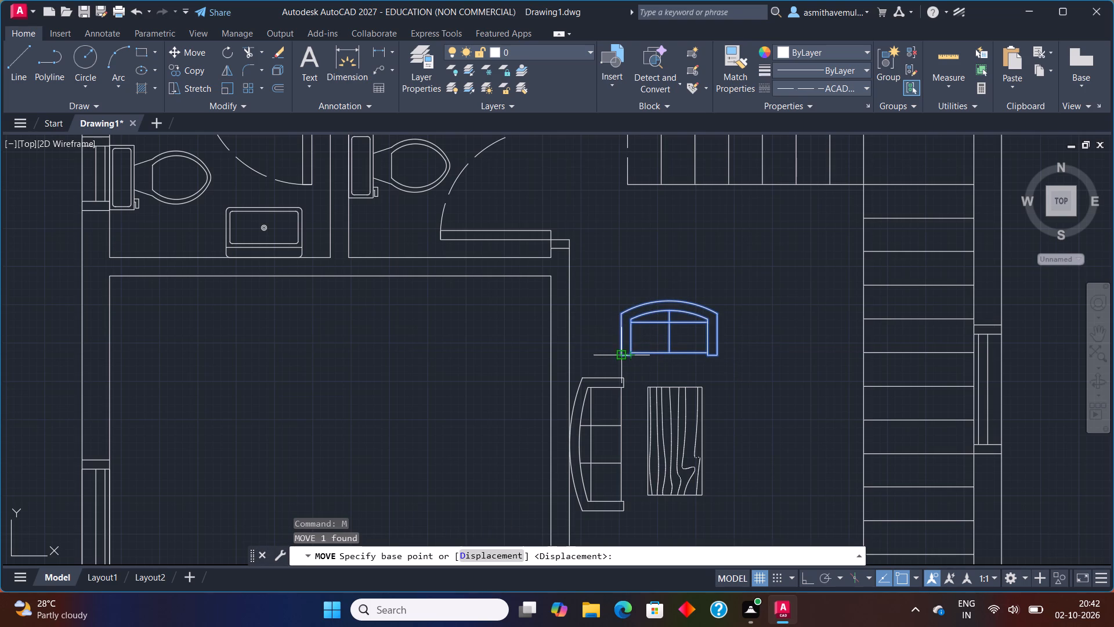
pyautogui.click(619, 356)
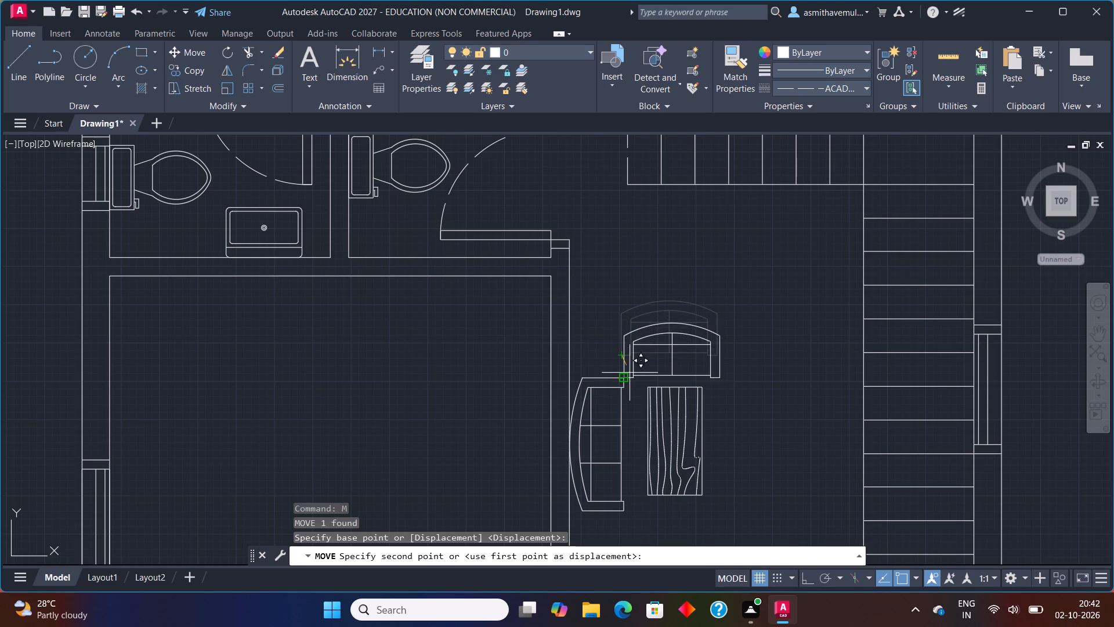
pyautogui.click(630, 373)
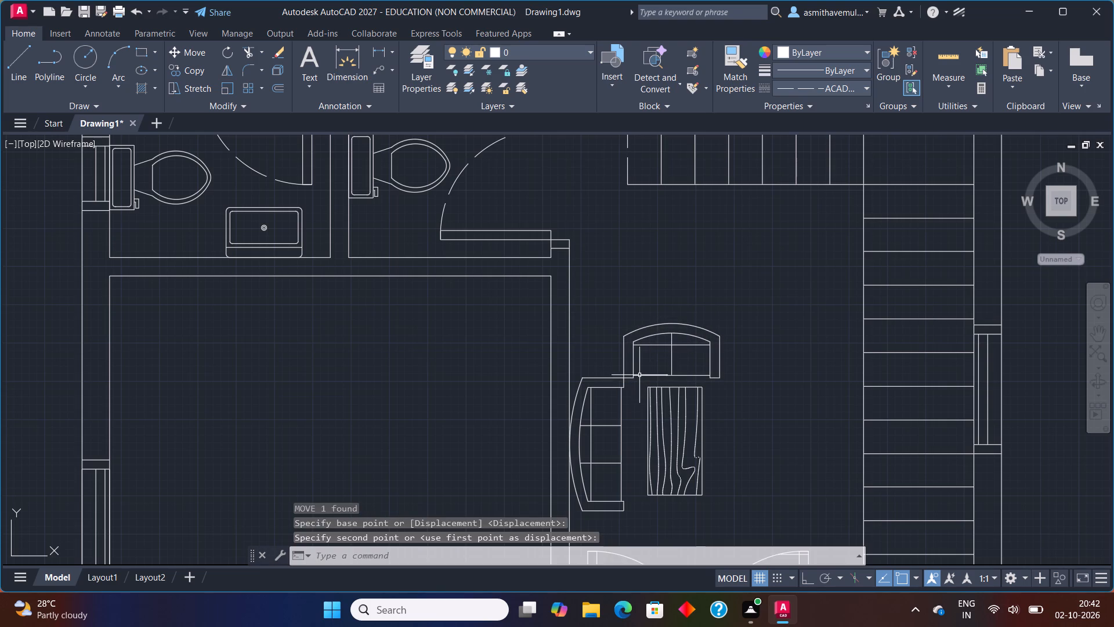
# Shift the two-seat sofa slightly north, leaving a small gap above the three-seat sofa and the wood-grain table.
pyautogui.click(637, 376)
pyautogui.press('m')
pyautogui.press('Return')
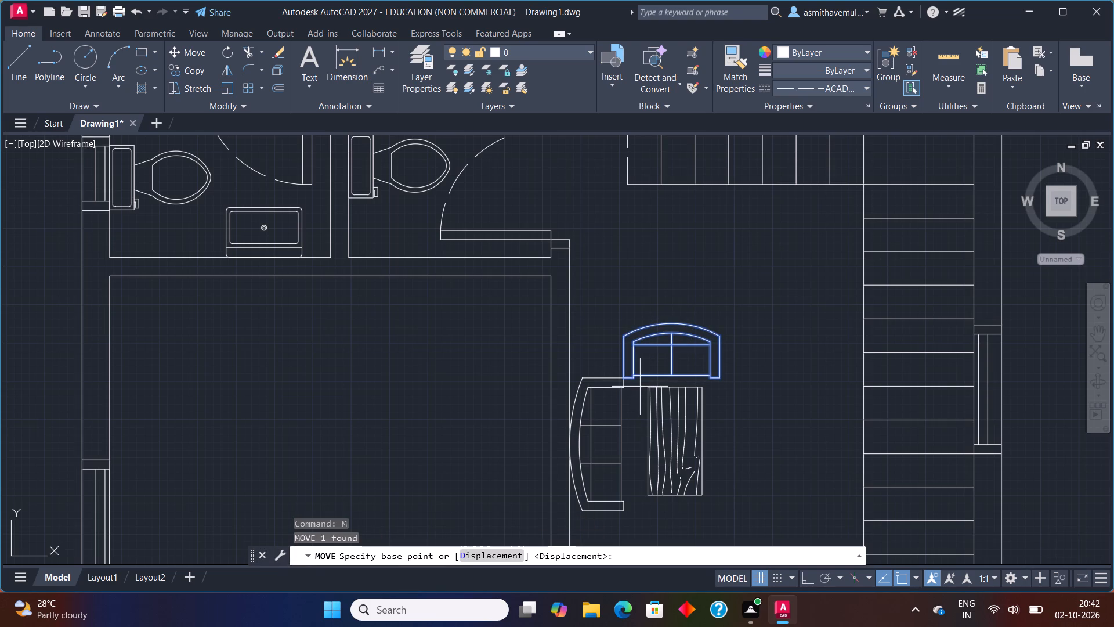
pyautogui.click(623, 379)
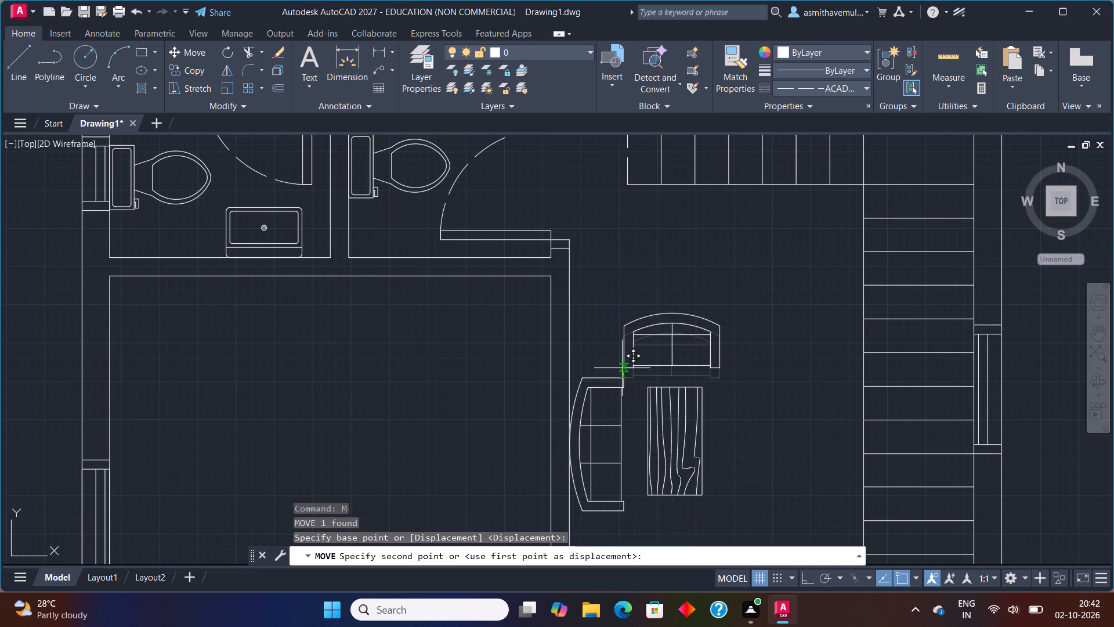
pyautogui.click(622, 368)
# Copy the hall's two-seat sofa to an empty spot in the large room west of the hall.
pyautogui.moveTo(750, 365); pyautogui.dragTo(672, 361)
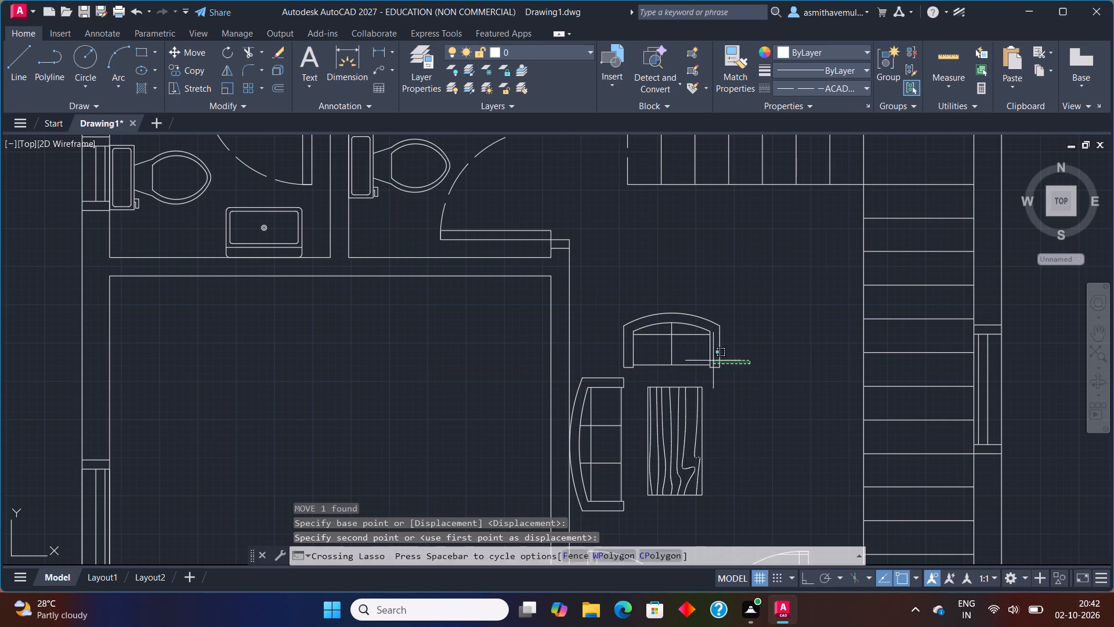
pyautogui.moveTo(672, 361); pyautogui.dragTo(606, 361)
pyautogui.press('c')
pyautogui.press('o')
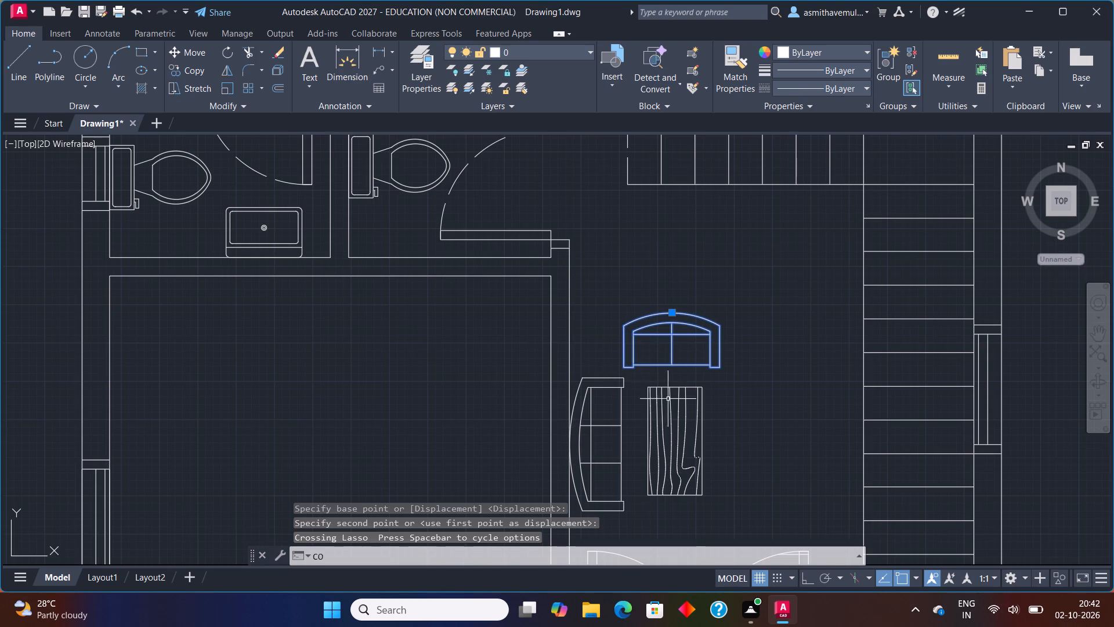
pyautogui.press('p')
pyautogui.press('y')
pyautogui.press('Return')
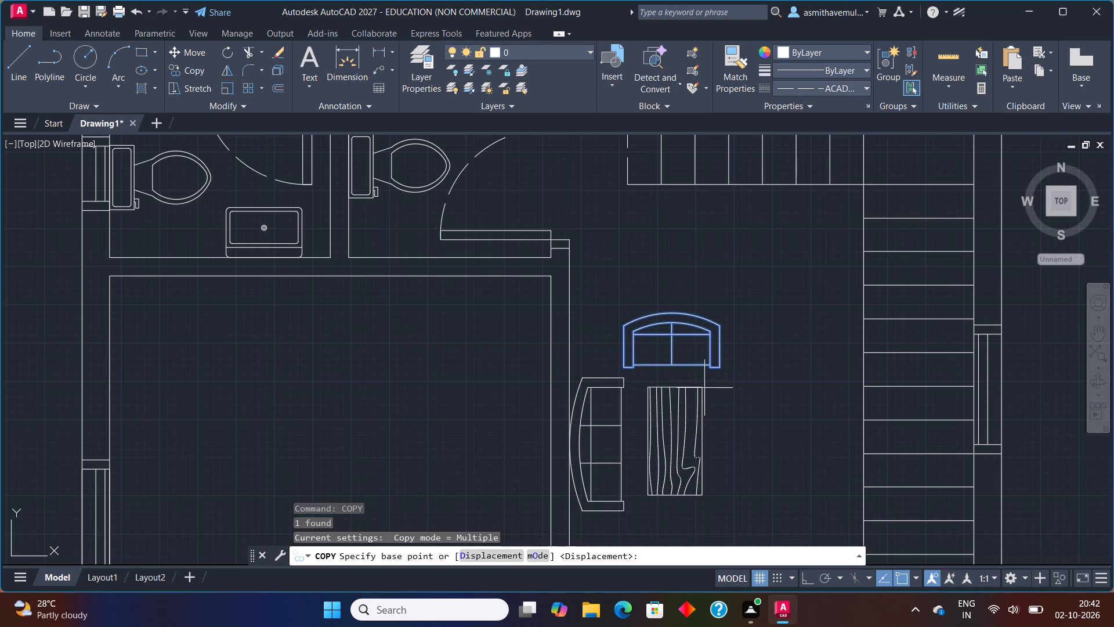
pyautogui.click(710, 373)
pyautogui.click(458, 403)
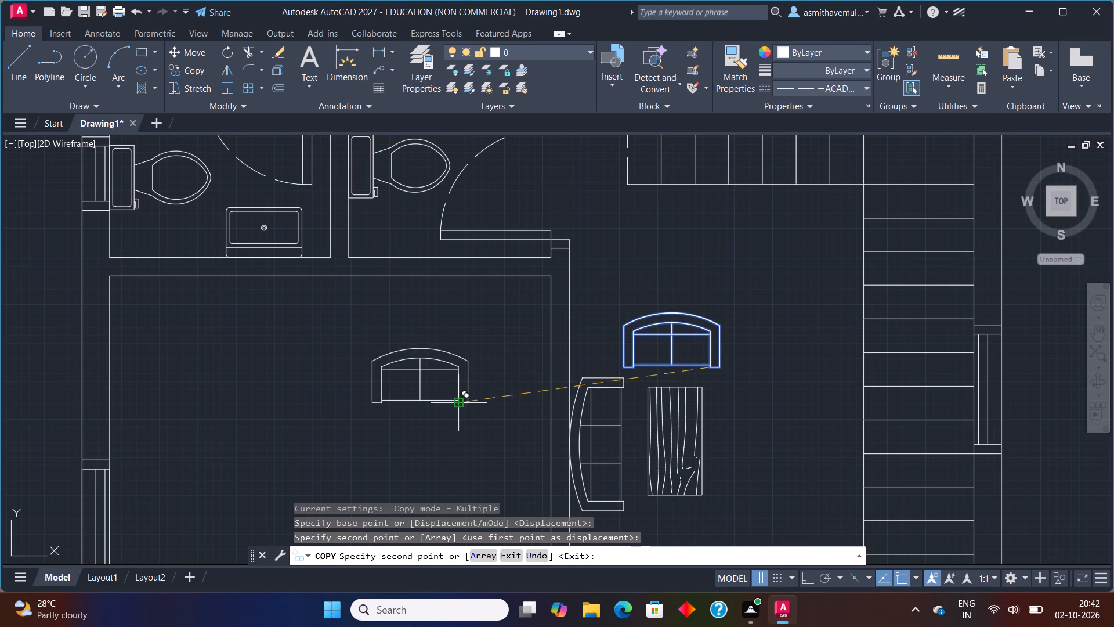
pyautogui.press('Escape')
# Rotate the copied two-seat sofa 180 degrees about its southeast corner so its seat faces north.
pyautogui.moveTo(486, 383); pyautogui.dragTo(334, 408)
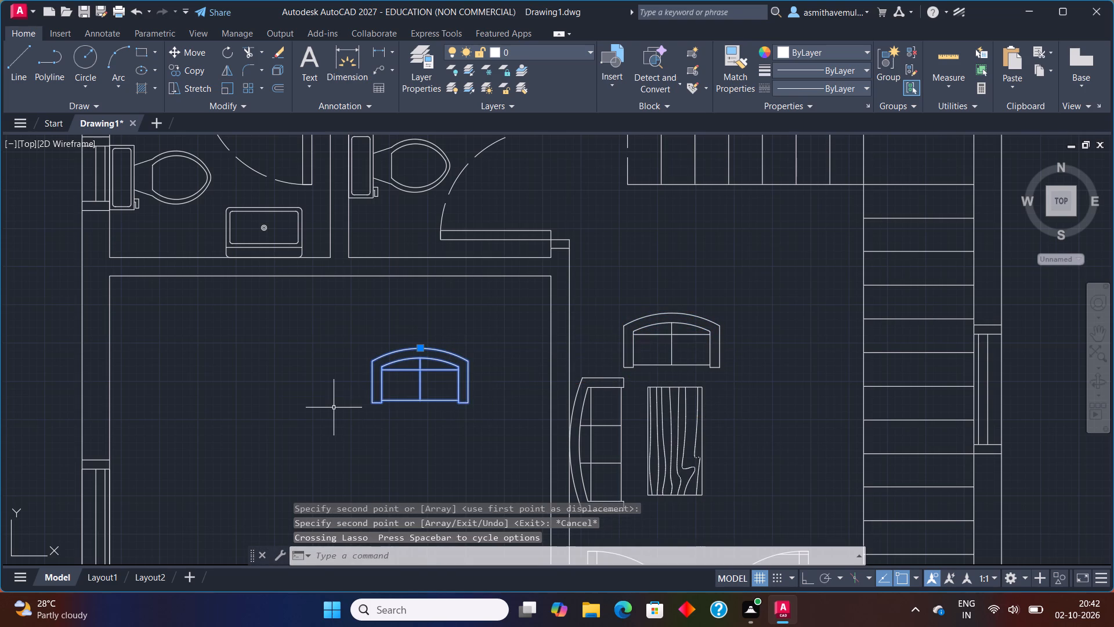
pyautogui.press('r')
pyautogui.press('o')
pyautogui.press('Return')
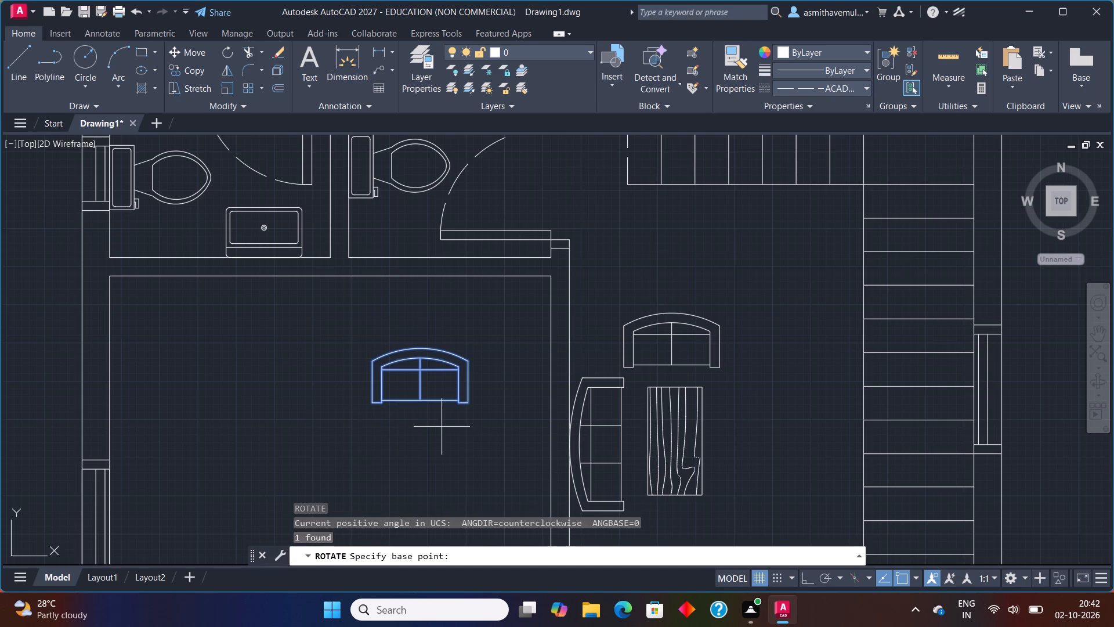
pyautogui.click(470, 406)
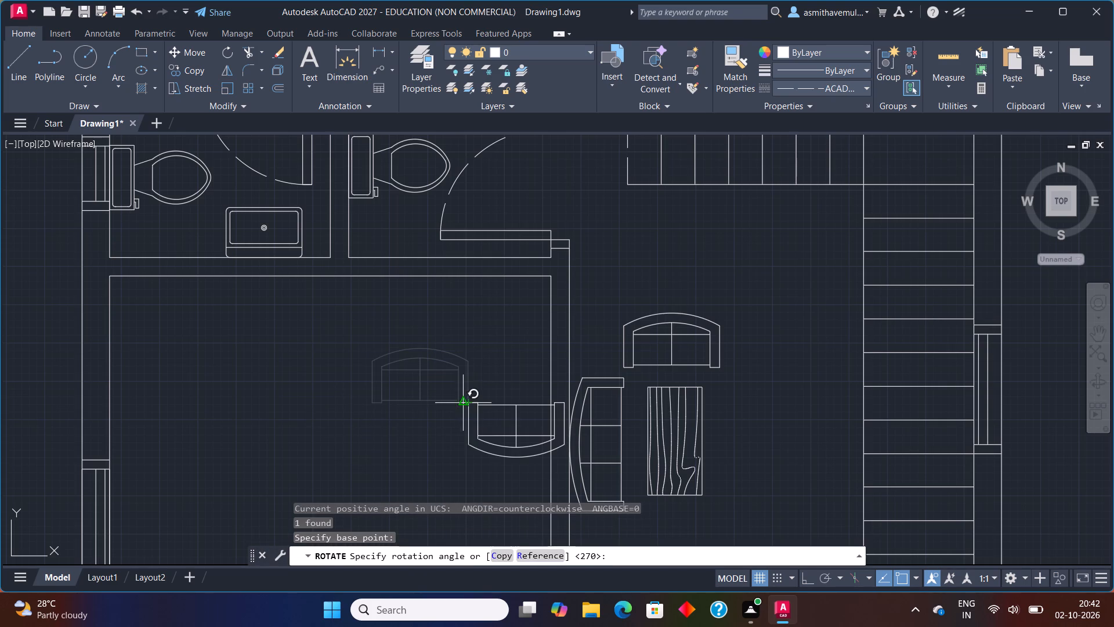
pyautogui.click(454, 403)
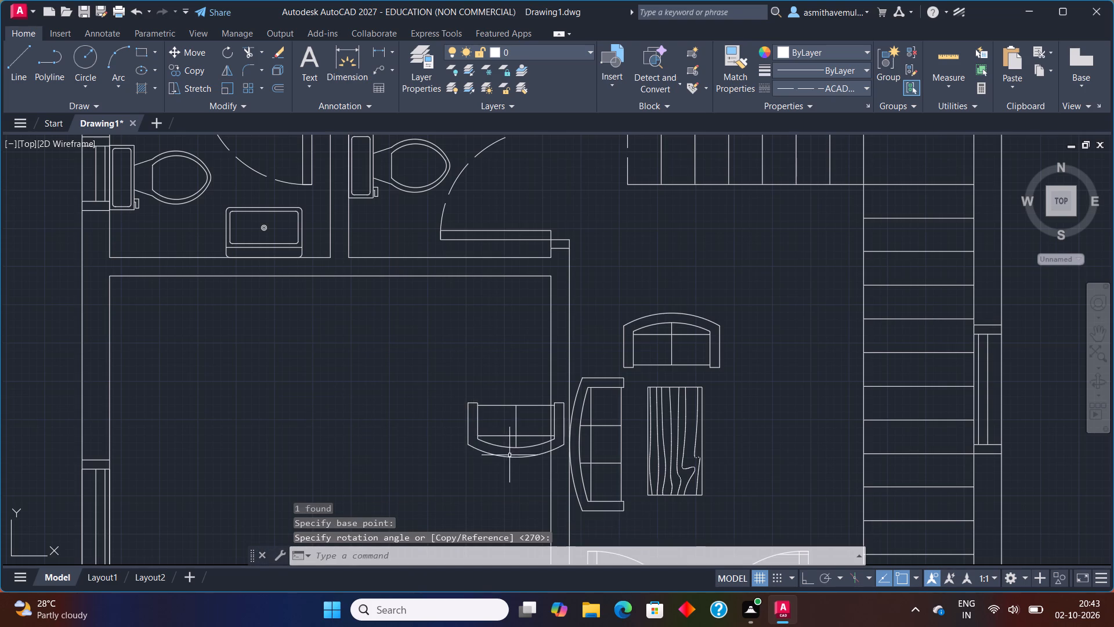
# Move the rotated two-seat sofa by its northwest corner into the hall, between the wood-grain table and the double door swings.
pyautogui.moveTo(509, 459); pyautogui.dragTo(429, 438)
pyautogui.press('m')
pyautogui.press('Return')
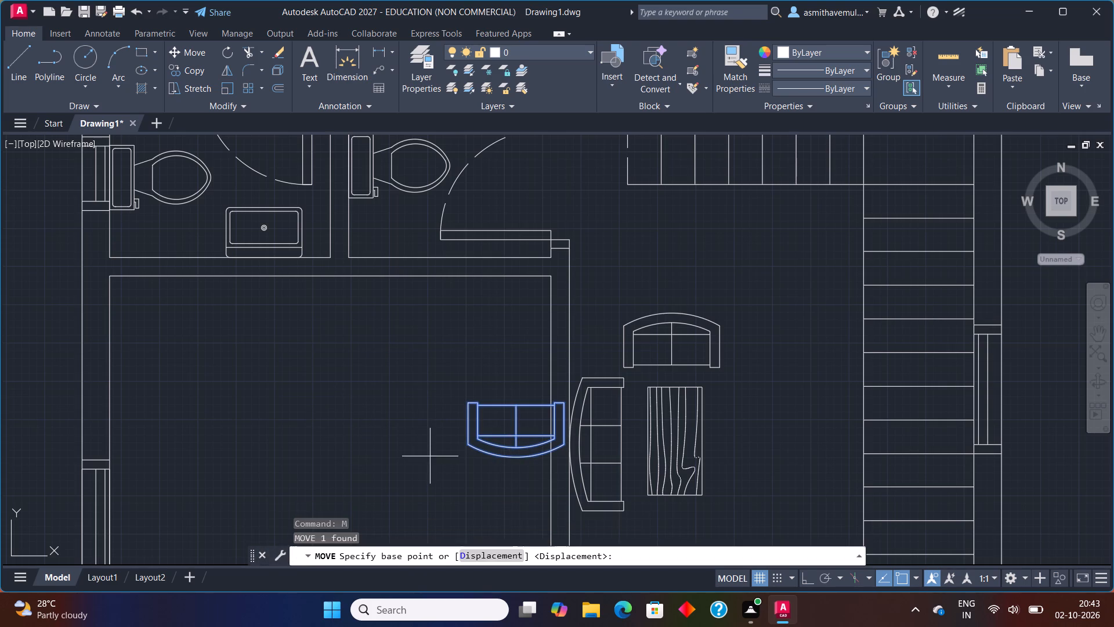
pyautogui.click(467, 404)
pyautogui.moveTo(612, 499); pyautogui.dragTo(569, 397, button='middle')
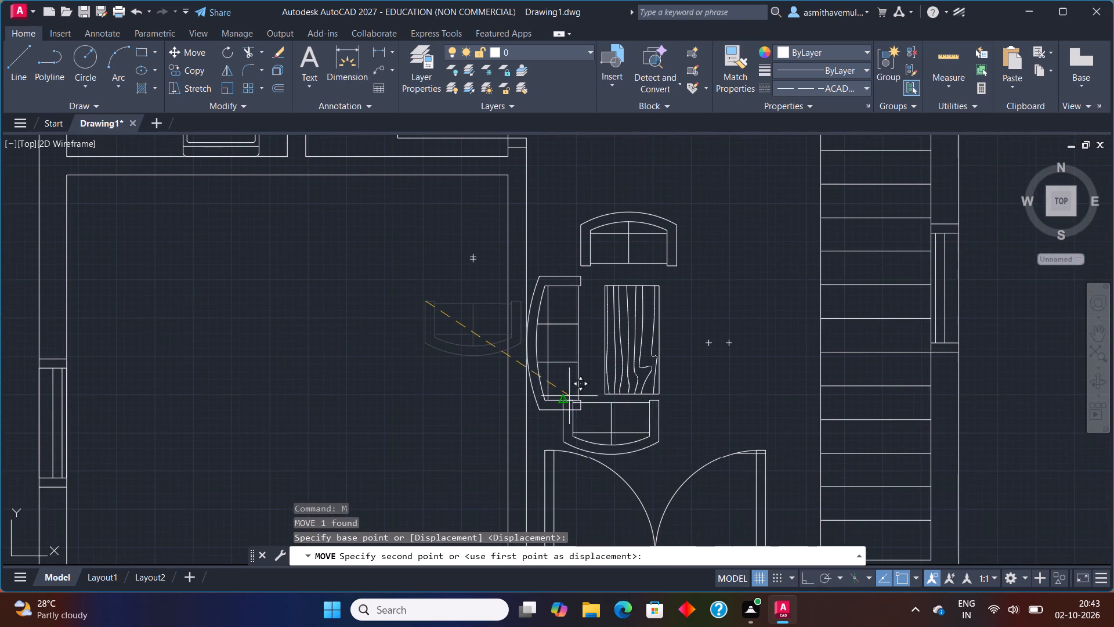
pyautogui.scroll(1, 594, 421)
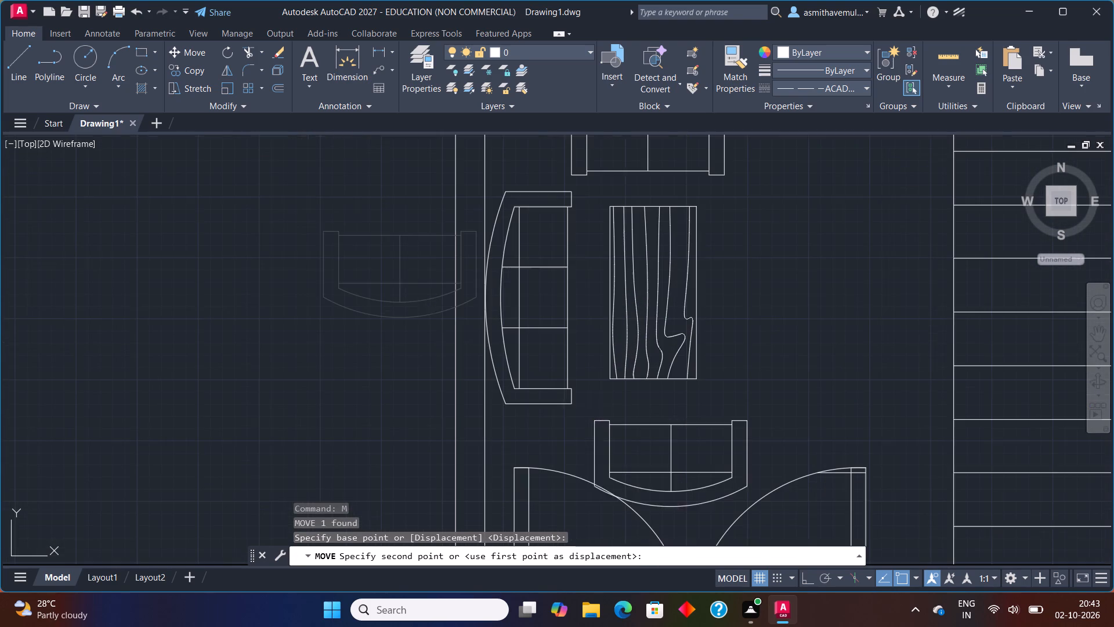
pyautogui.click(591, 404)
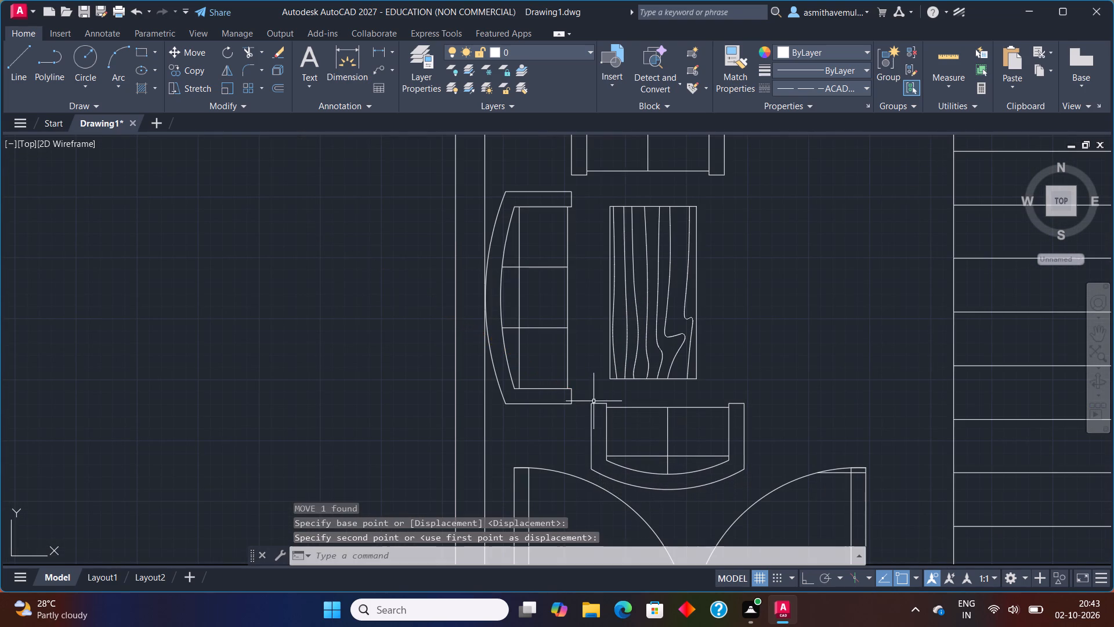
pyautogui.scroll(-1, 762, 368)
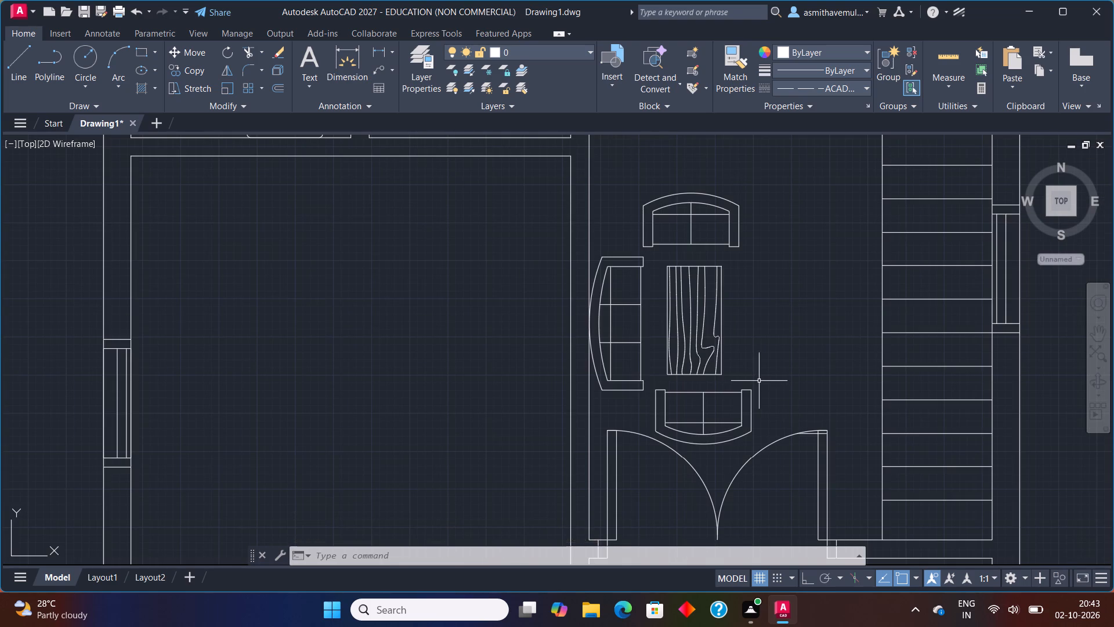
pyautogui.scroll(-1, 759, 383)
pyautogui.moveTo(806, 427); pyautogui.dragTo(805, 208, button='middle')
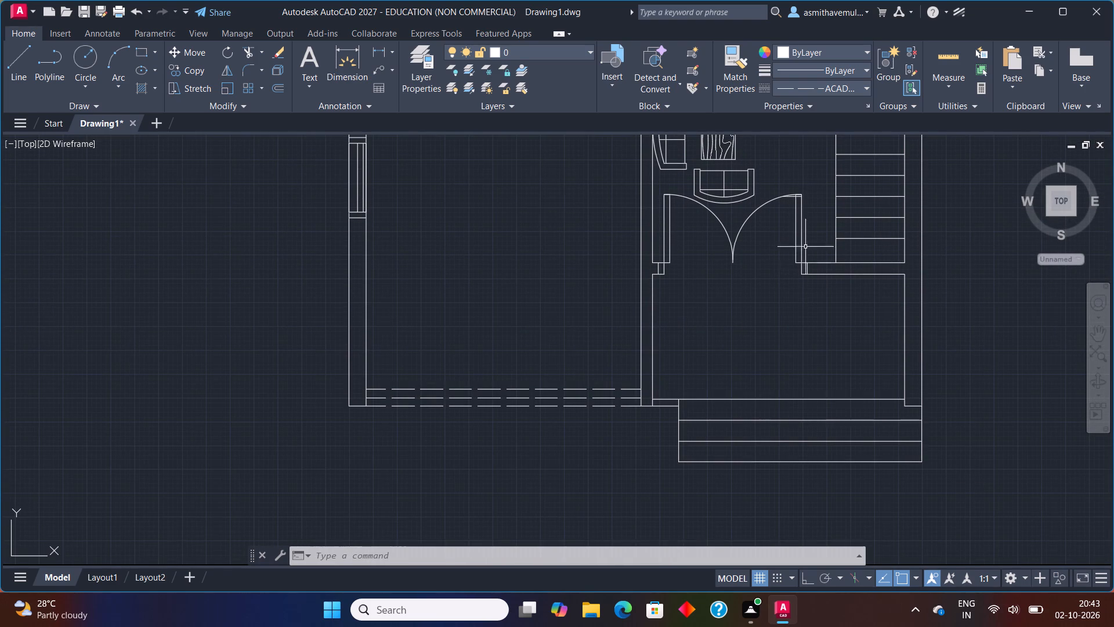
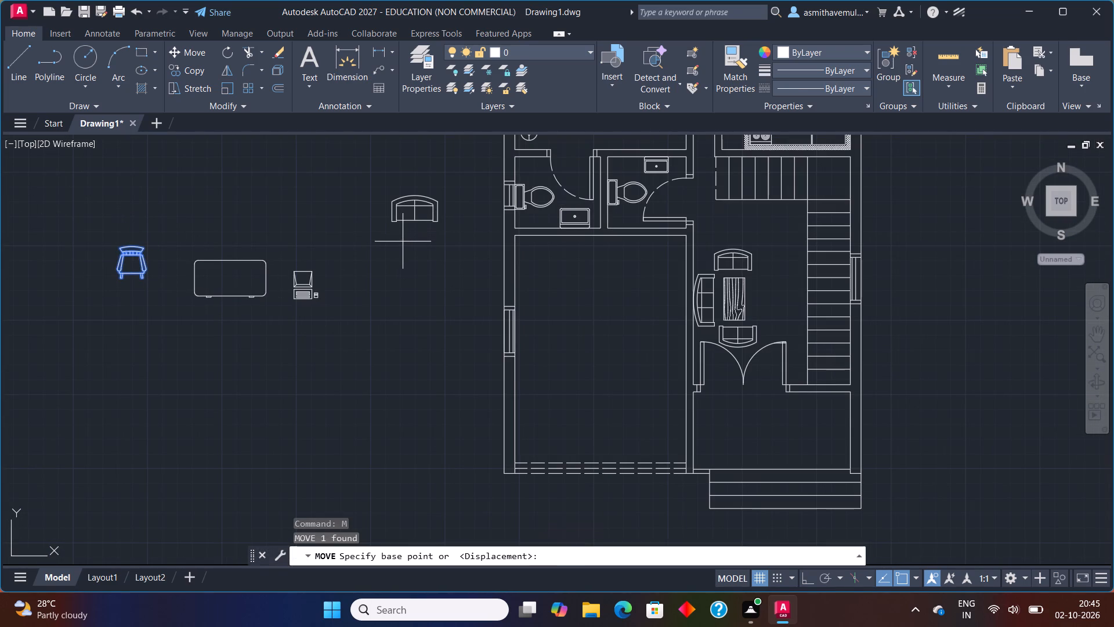
# Move the chair block by the midpoint of its backrest into the porch, just south of the double doors.
pyautogui.click(132, 243)
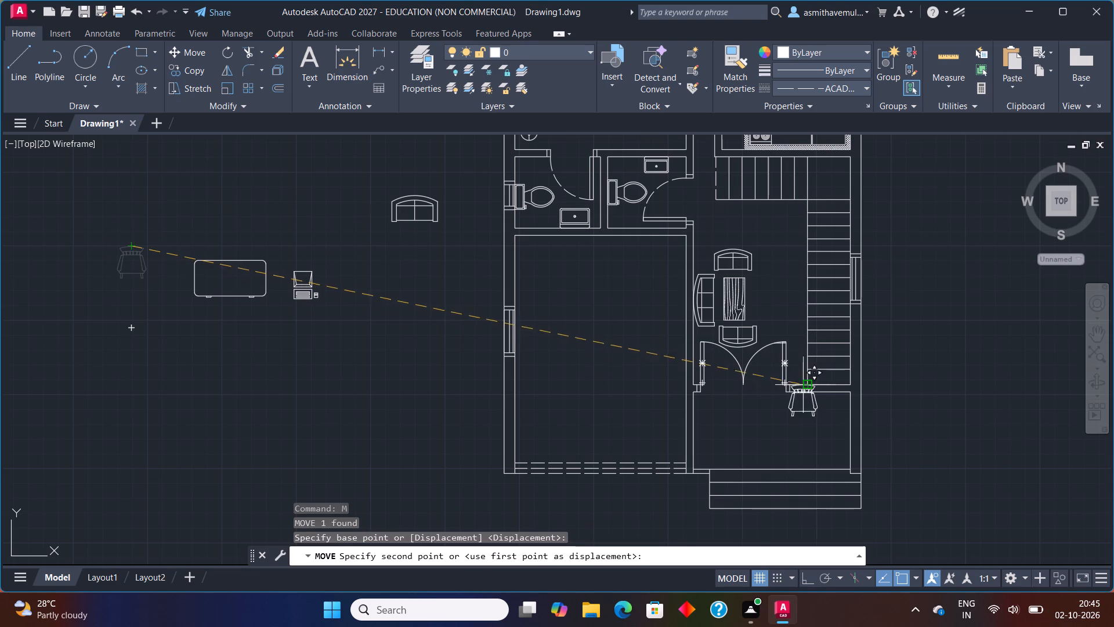
pyautogui.scroll(1, 786, 398)
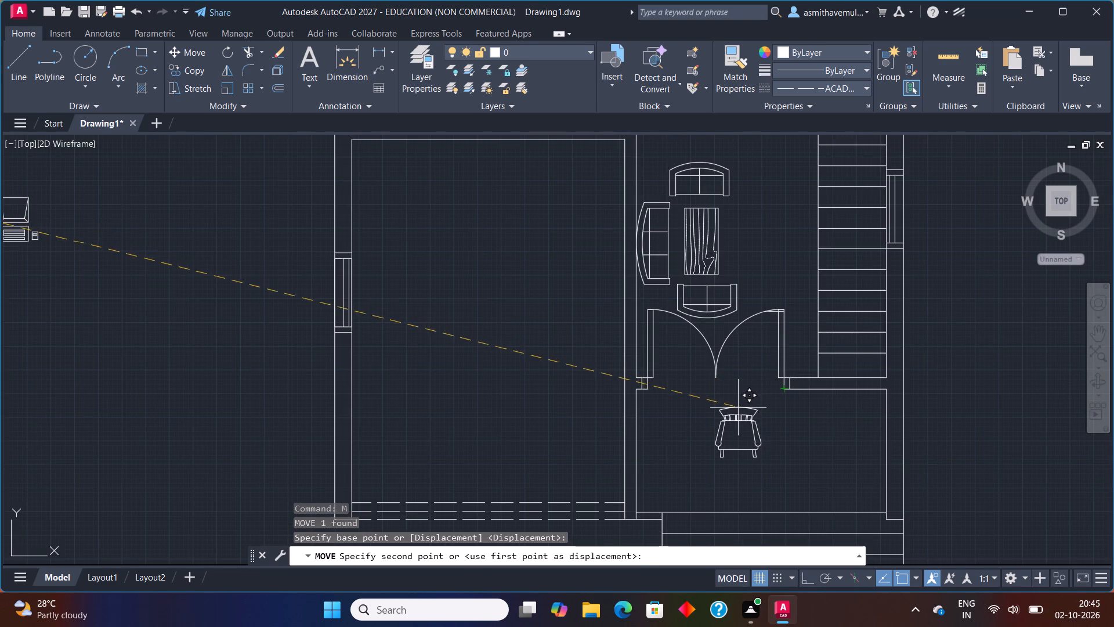
pyautogui.click(738, 408)
# Scale the porch chair down freehand about its southeast leg, to roughly two-thirds of its size.
pyautogui.moveTo(773, 442); pyautogui.dragTo(696, 445)
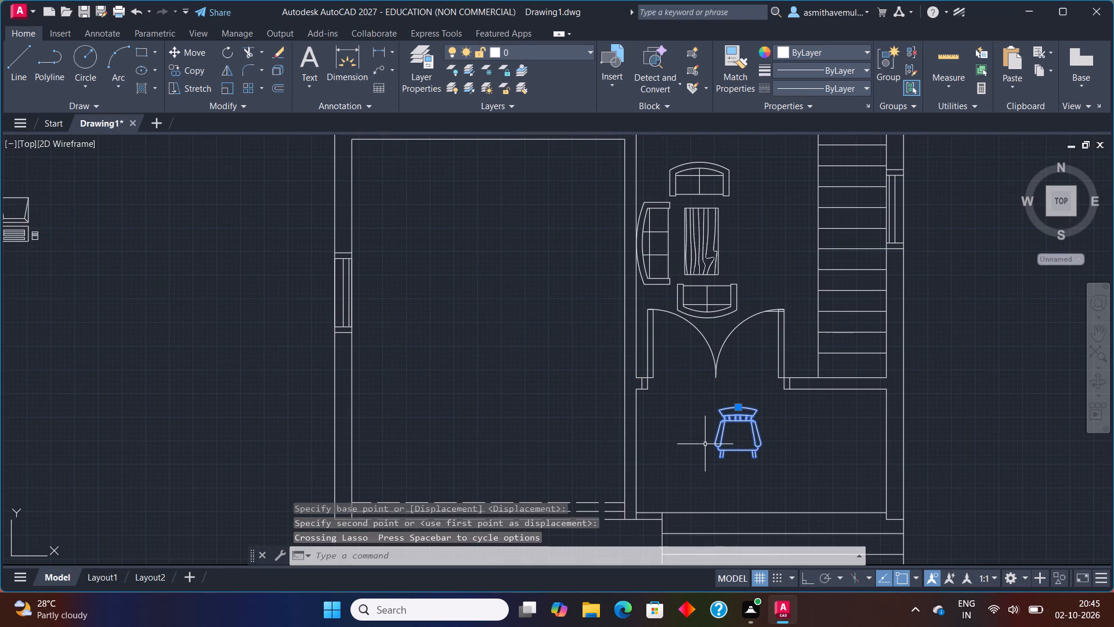
pyautogui.press('s')
pyautogui.write('CA')
pyautogui.press('l')
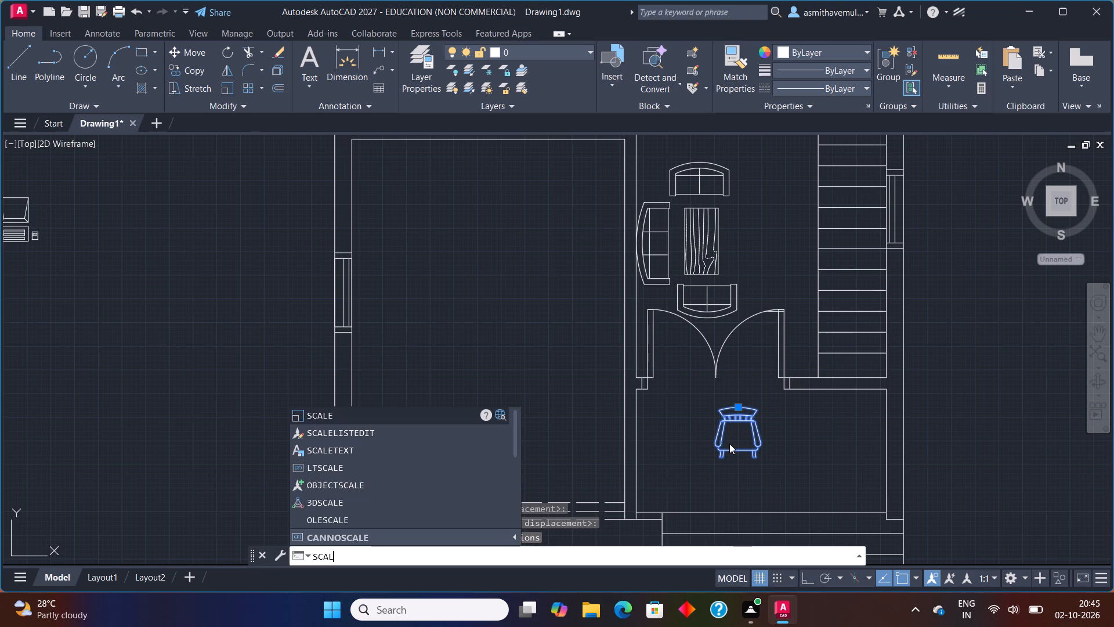
pyautogui.press('e')
pyautogui.press('Return')
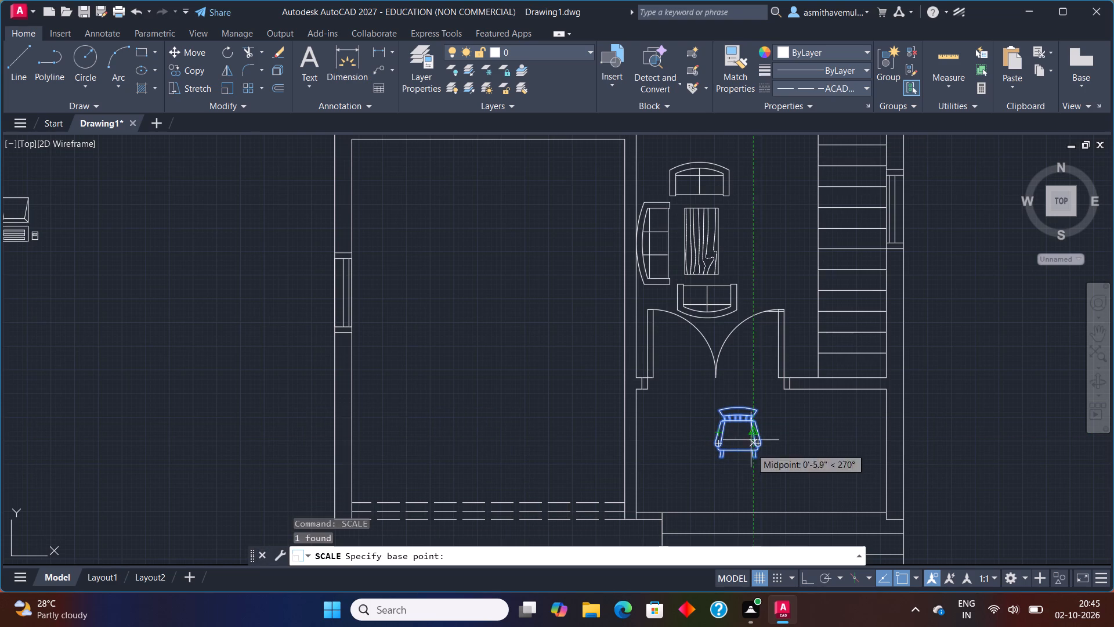
pyautogui.click(756, 458)
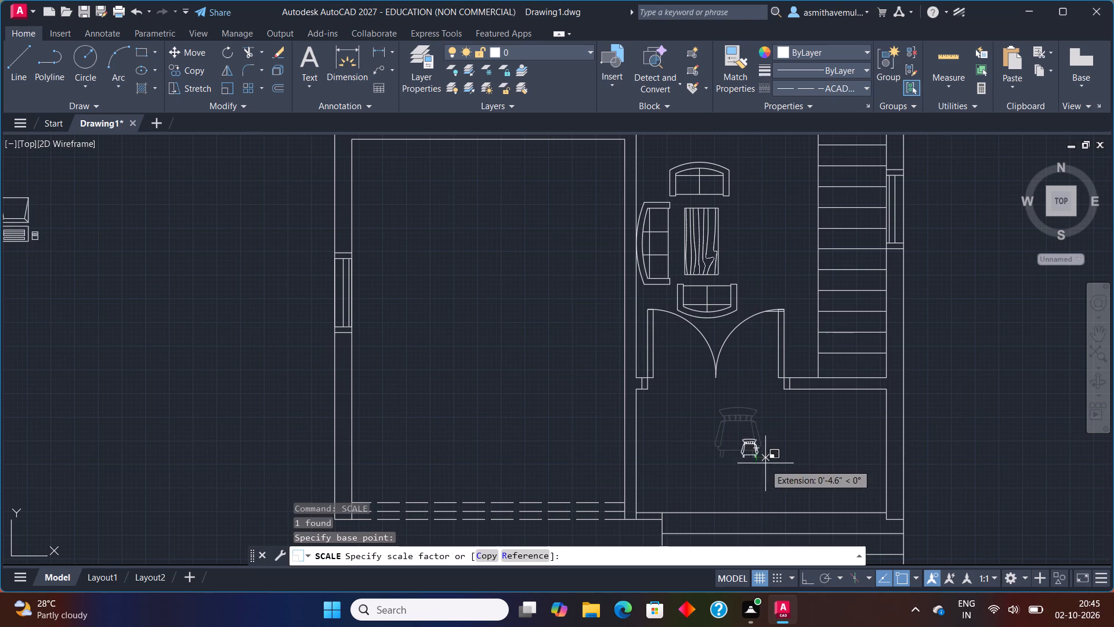
pyautogui.click(770, 467)
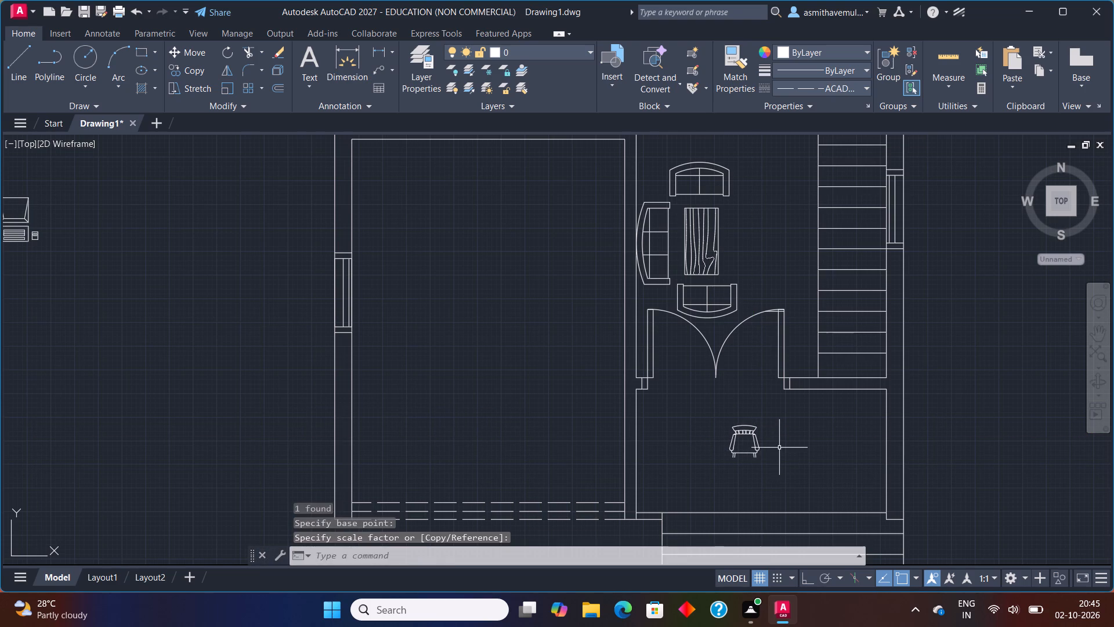
# Copy the scaled chair to three side-by-side positions along the porch's north wall, east of the double doors, with backrests toward the wall.
pyautogui.moveTo(780, 446); pyautogui.dragTo(690, 452)
pyautogui.press('c')
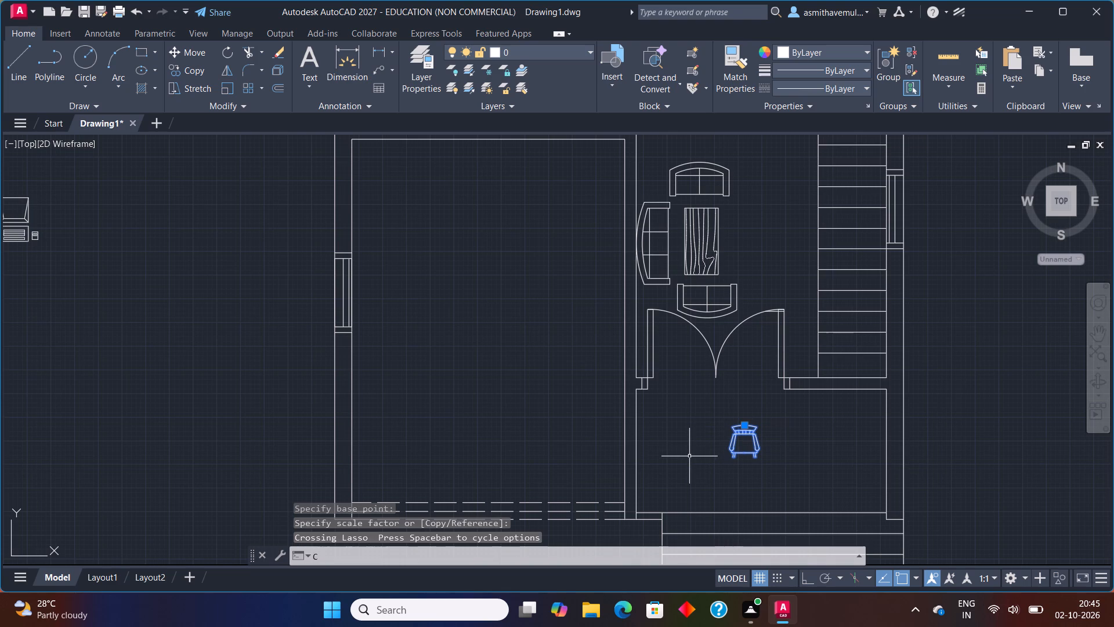
pyautogui.press('o')
pyautogui.write('PY')
pyautogui.press('Return')
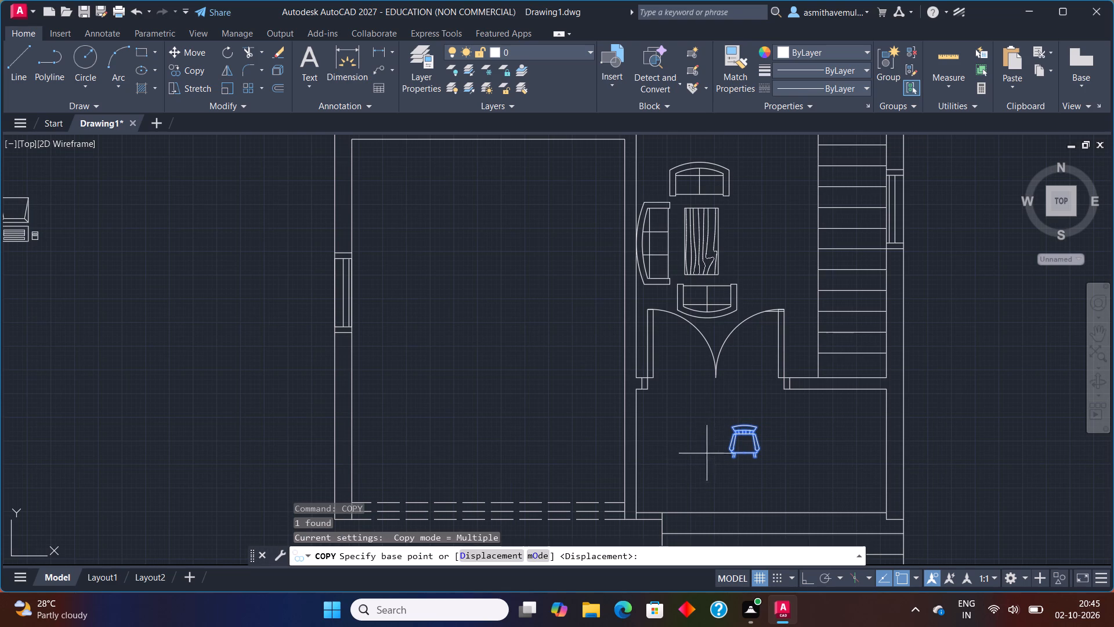
pyautogui.click(747, 428)
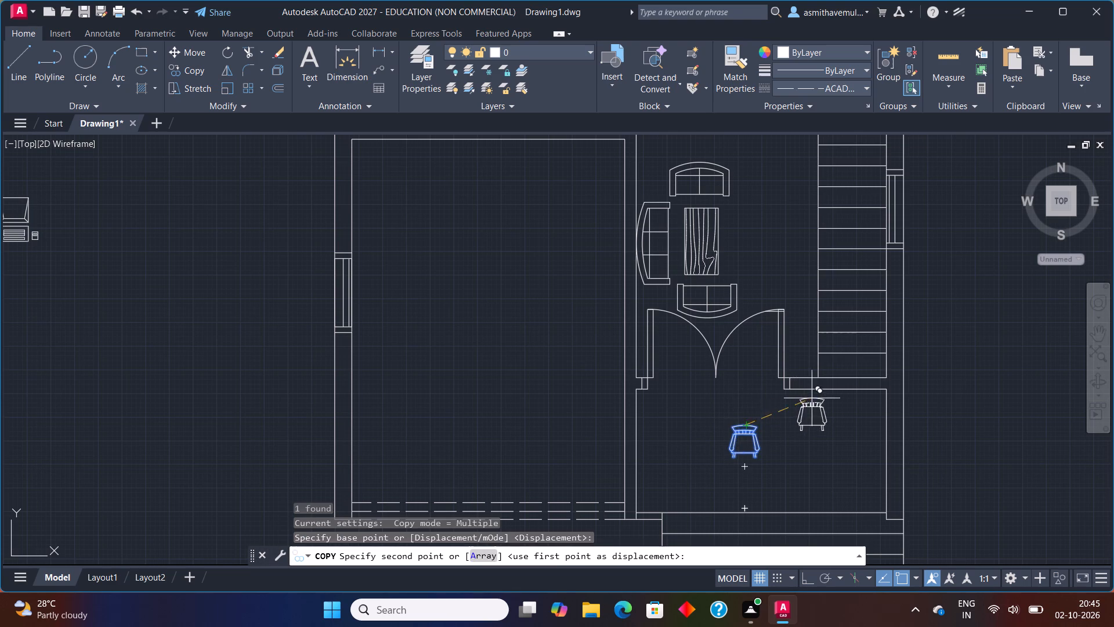
pyautogui.scroll(3, 812, 399)
pyautogui.click(743, 393)
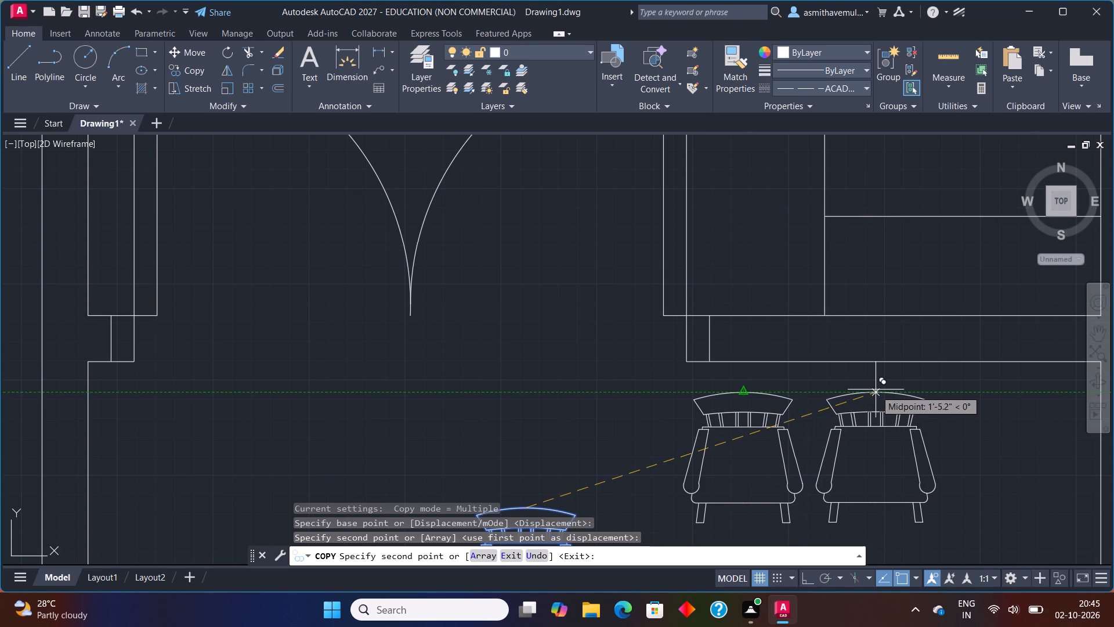
pyautogui.click(876, 390)
pyautogui.scroll(-1, 938, 388)
pyautogui.moveTo(938, 388); pyautogui.dragTo(882, 388, button='middle')
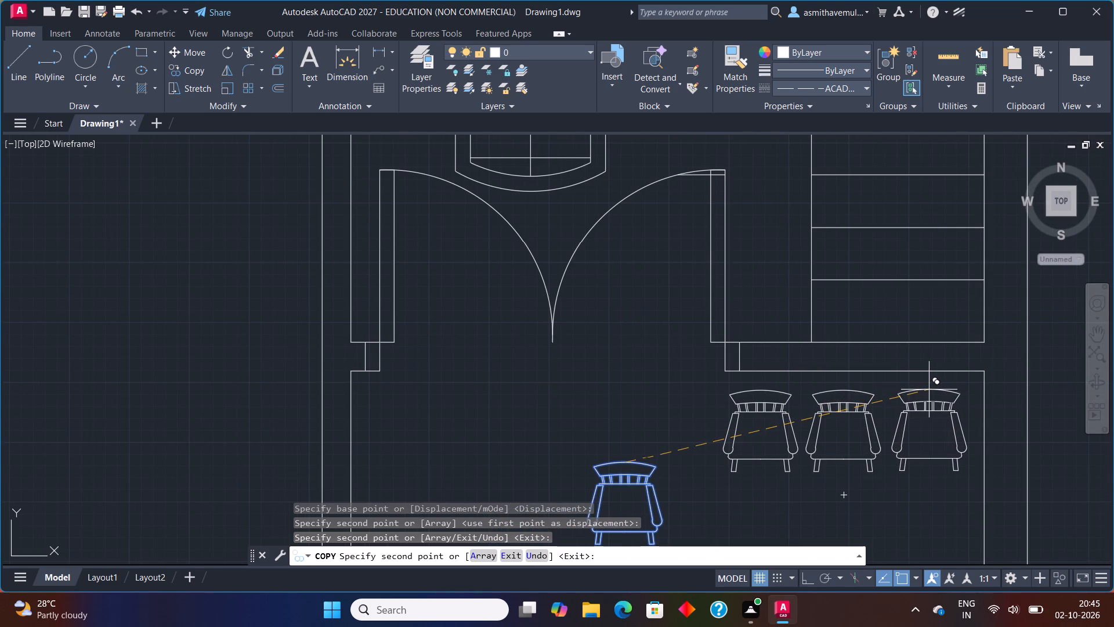
pyautogui.click(928, 391)
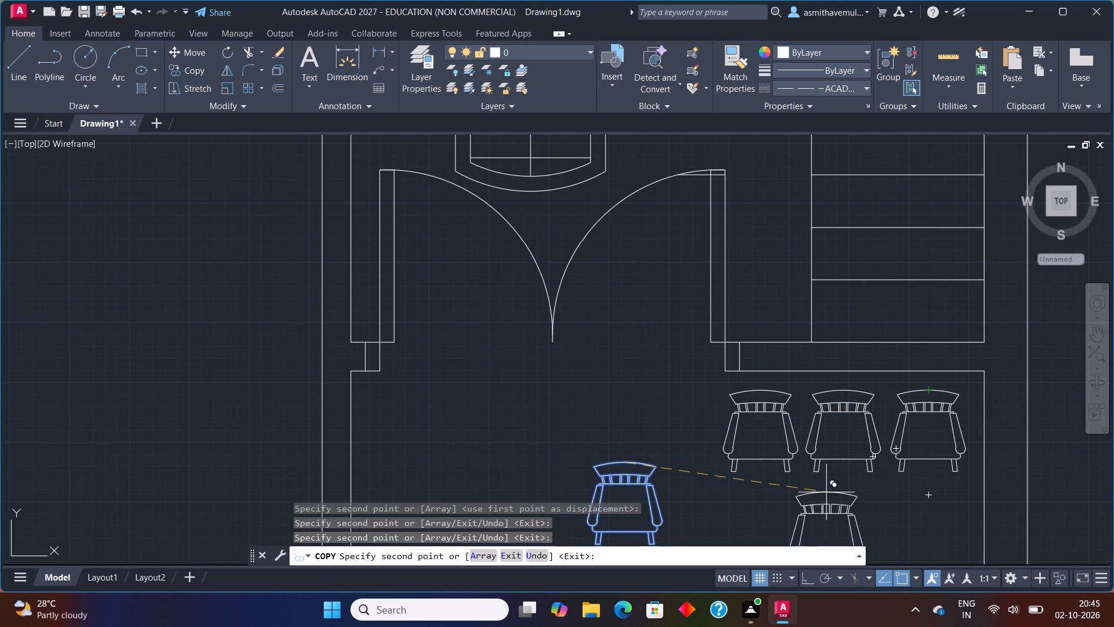
pyautogui.press('Escape')
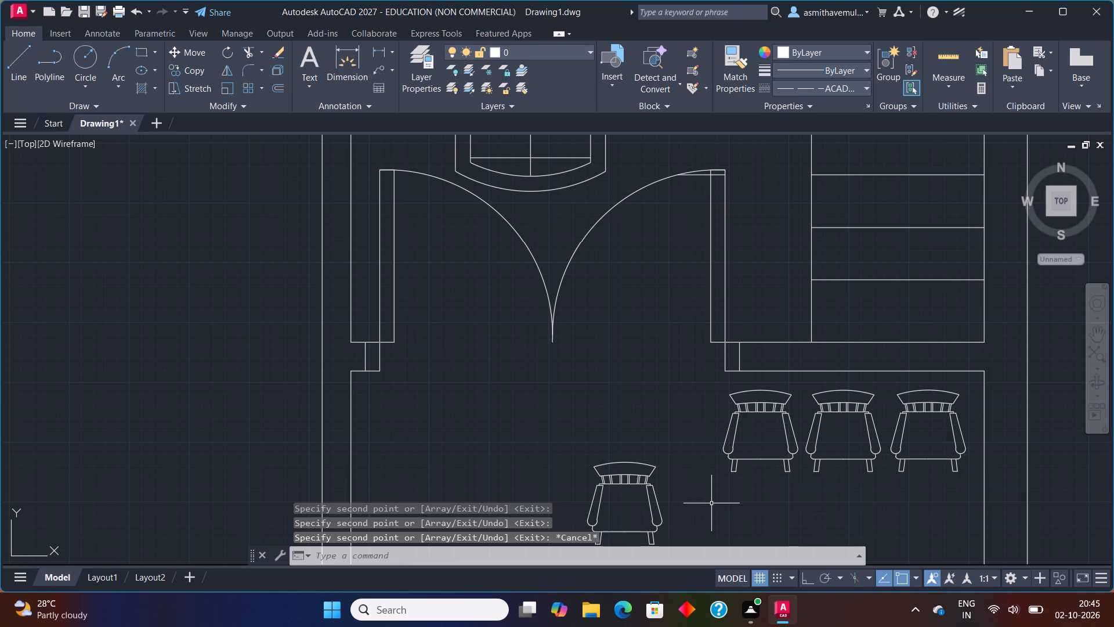
# Delete the original chair left in the middle of the porch, south of the double doors.
pyautogui.moveTo(711, 505); pyautogui.dragTo(566, 488)
pyautogui.press('Delete')
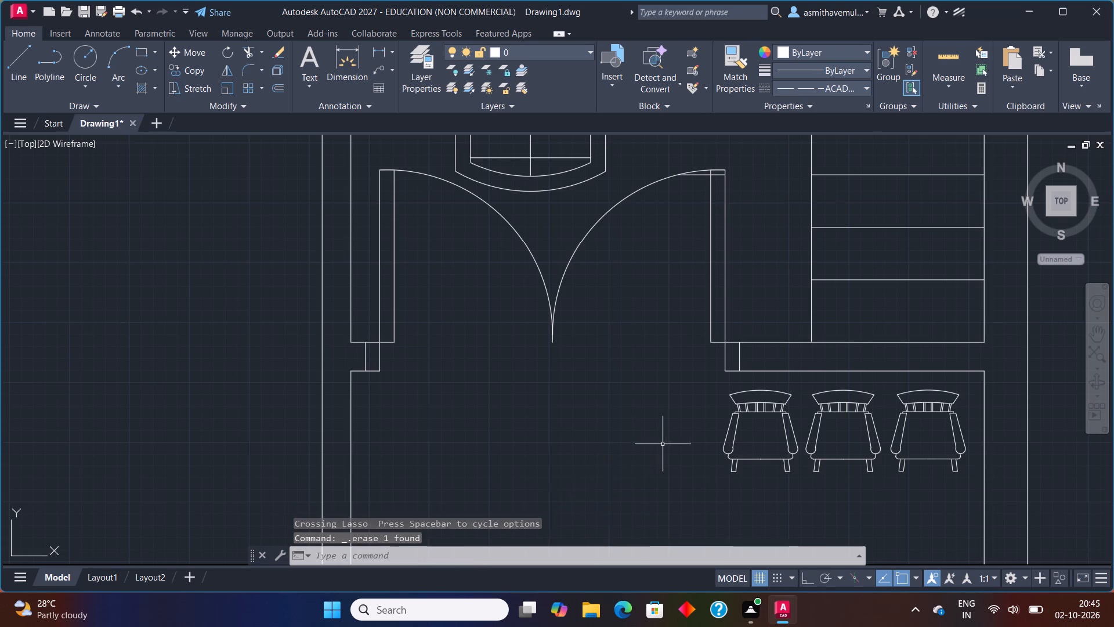
# Rotate the rounded rectangular desk outside the plan 270 degrees about its north edge midpoint so its long side runs north-south.
pyautogui.scroll(-1, 672, 427)
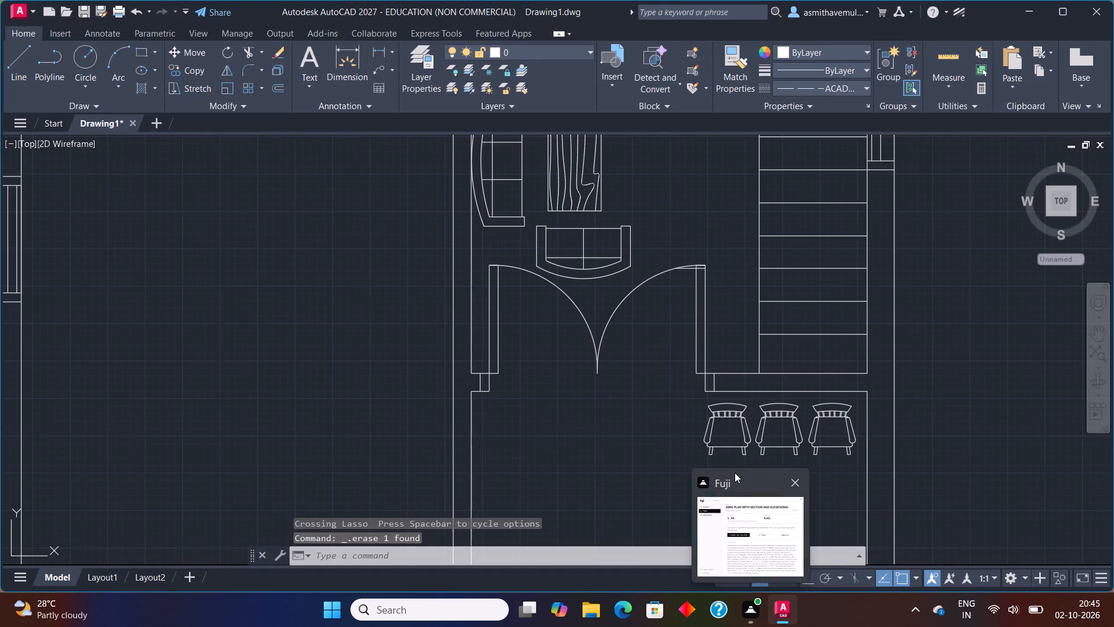
pyautogui.scroll(-2, 735, 388)
pyautogui.moveTo(727, 421); pyautogui.dragTo(733, 403, button='middle')
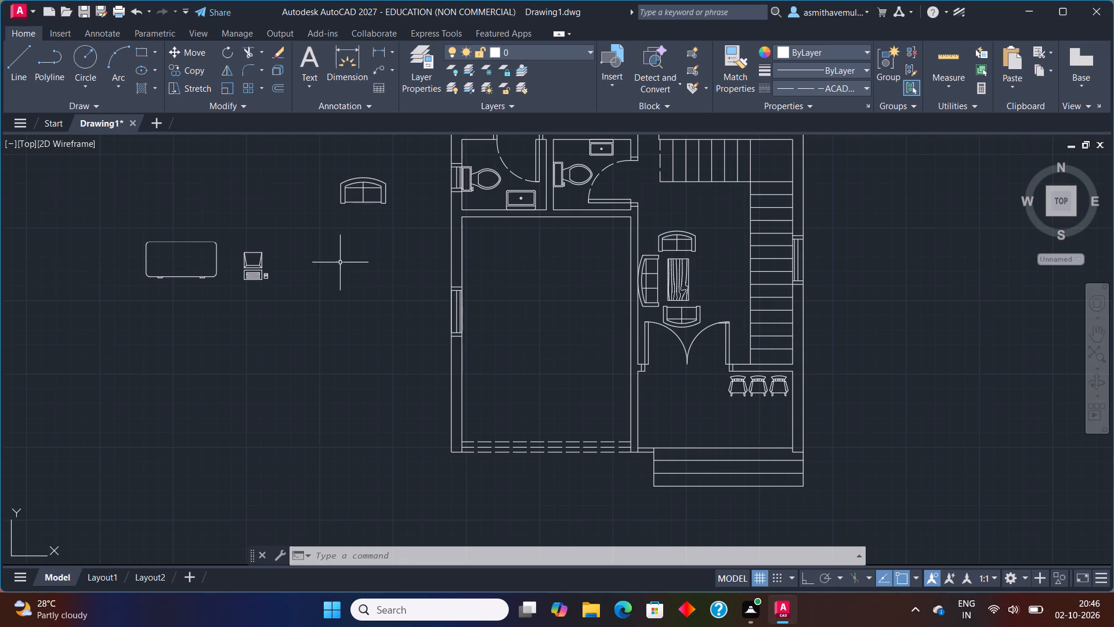
pyautogui.moveTo(206, 226); pyautogui.dragTo(173, 345)
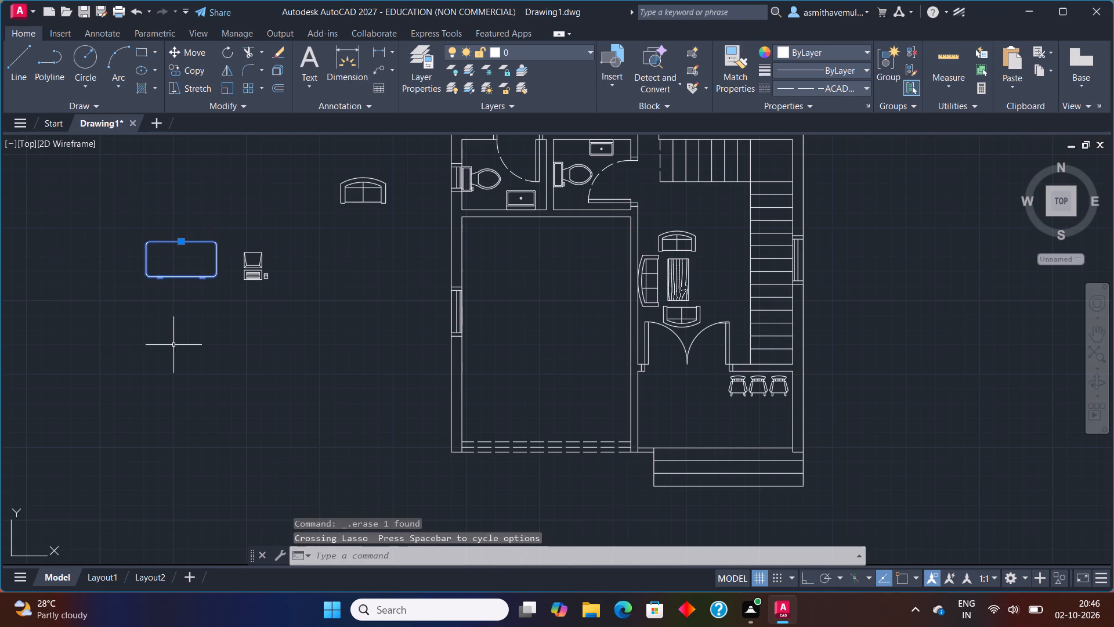
pyautogui.press('r')
pyautogui.press('o')
pyautogui.press('Return')
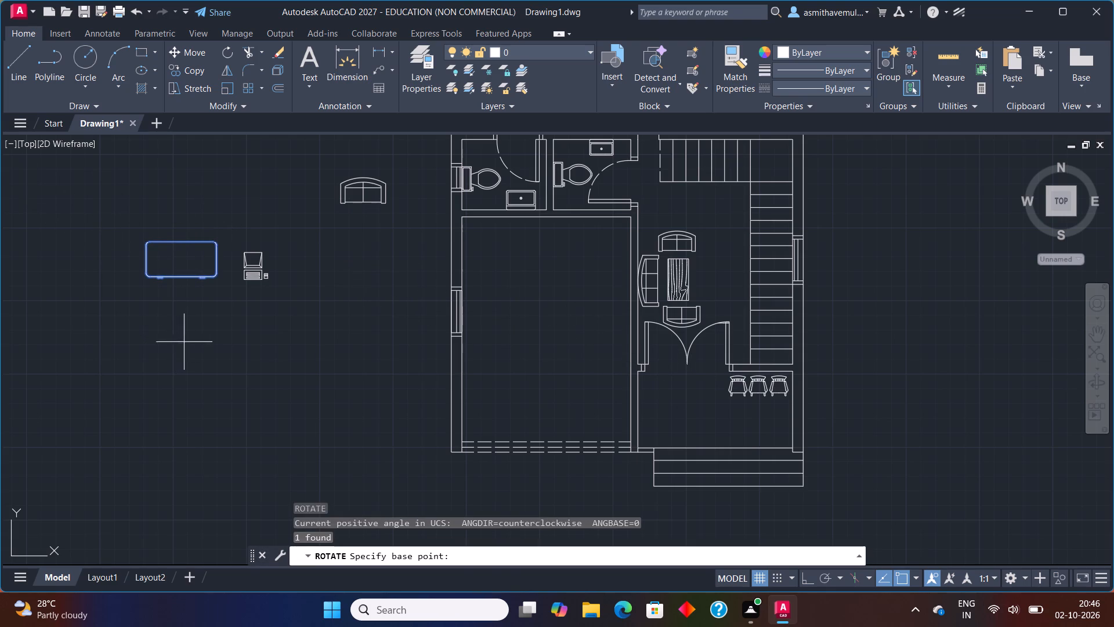
pyautogui.click(184, 242)
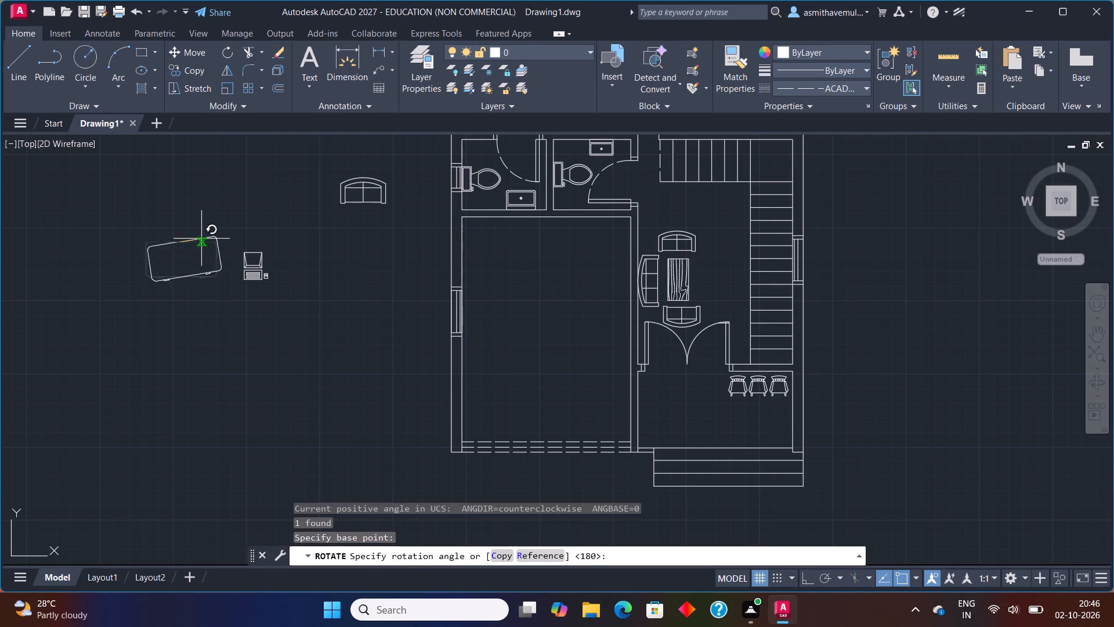
pyautogui.press('F8')
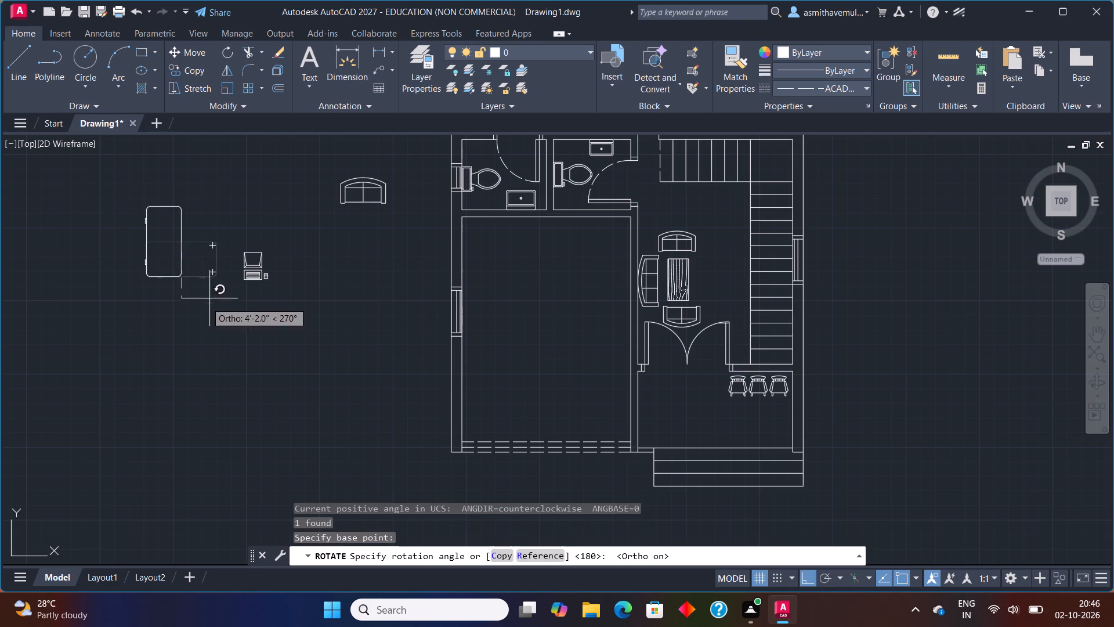
pyautogui.click(204, 305)
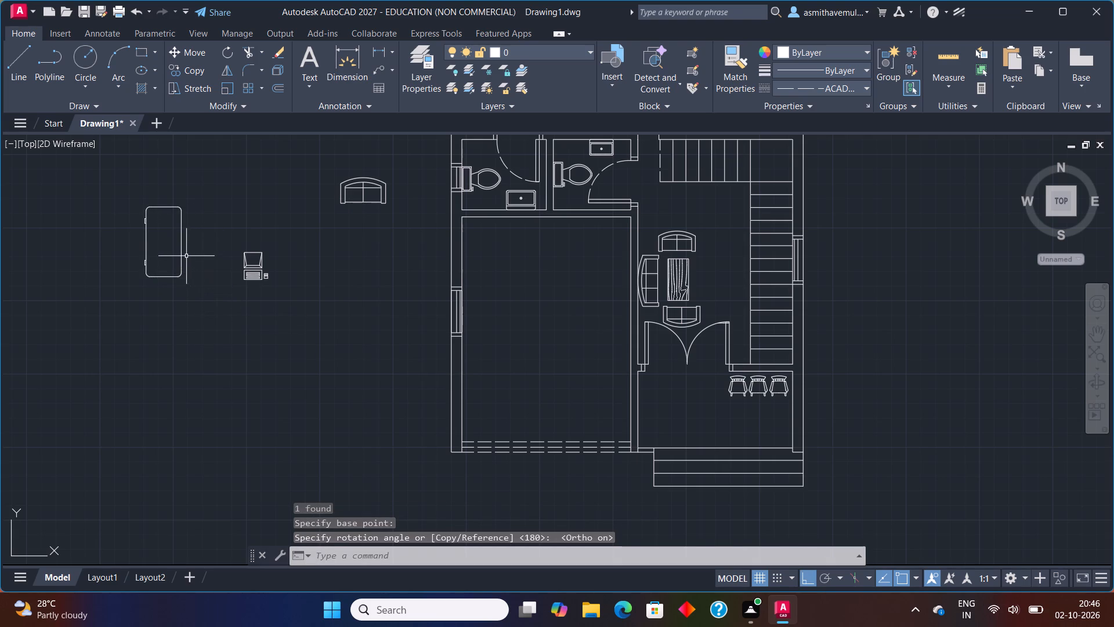
# Move the rotated desk by its east edge midpoint into the hall, against the staircase's west side opposite the wood-grain table.
pyautogui.click(180, 255)
pyautogui.press('m')
pyautogui.press('Return')
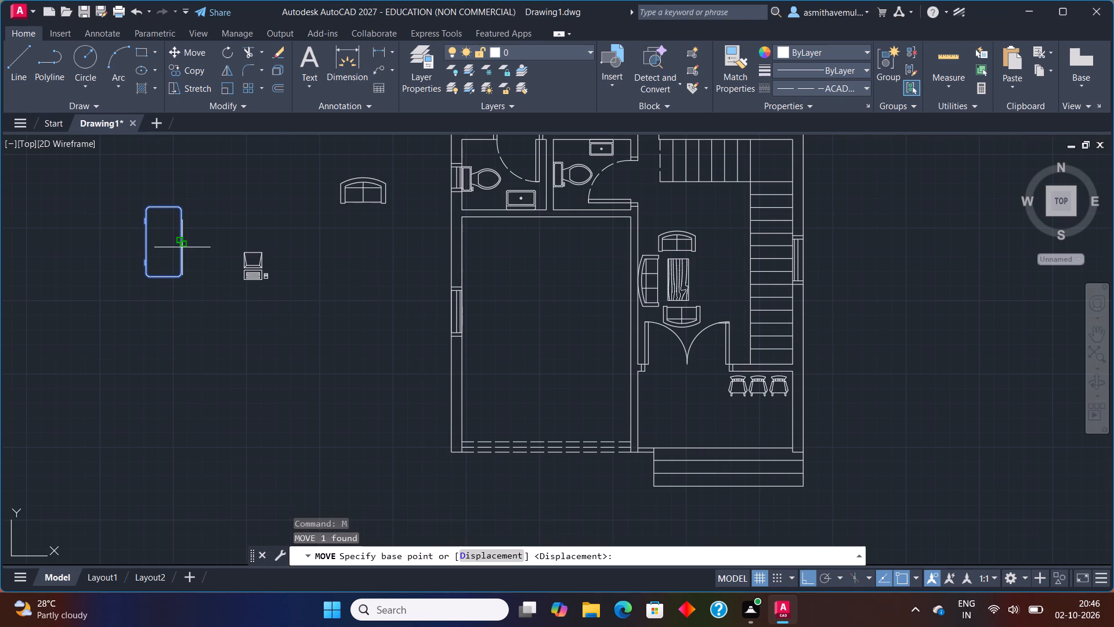
pyautogui.click(182, 248)
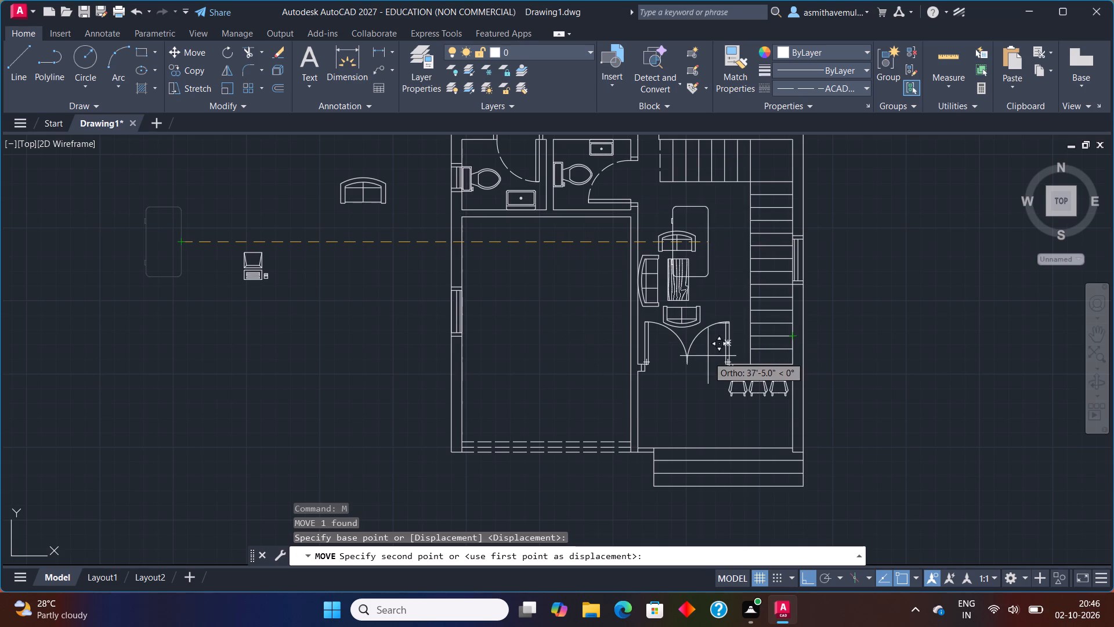
pyautogui.scroll(2, 708, 356)
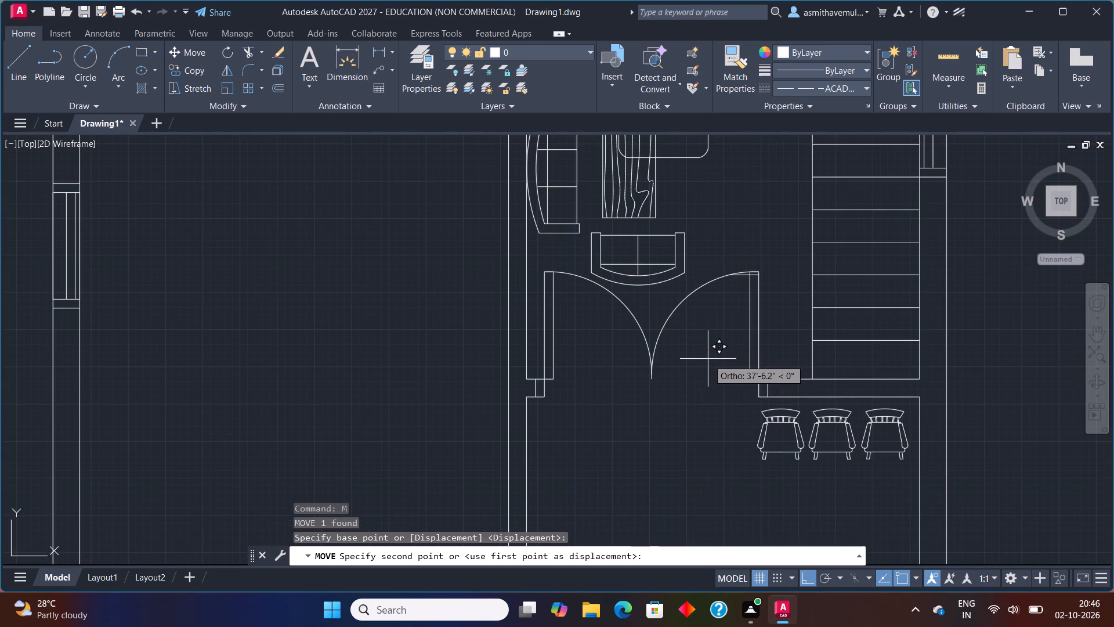
pyautogui.press('F8')
pyautogui.moveTo(767, 312); pyautogui.dragTo(751, 391, button='middle')
pyautogui.scroll(-1, 754, 364)
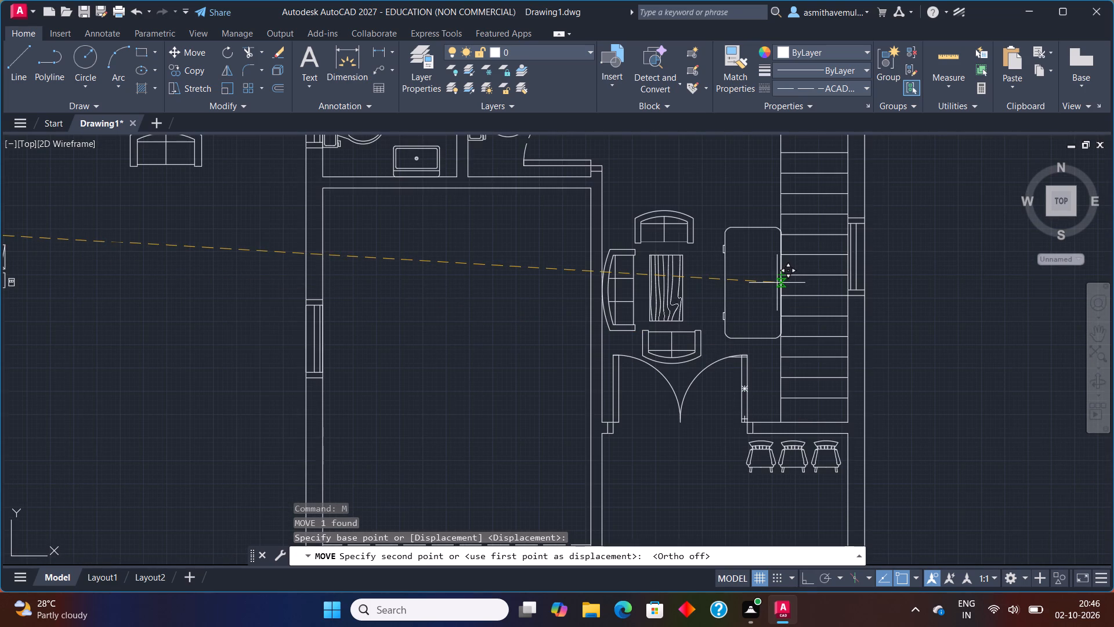
pyautogui.click(780, 283)
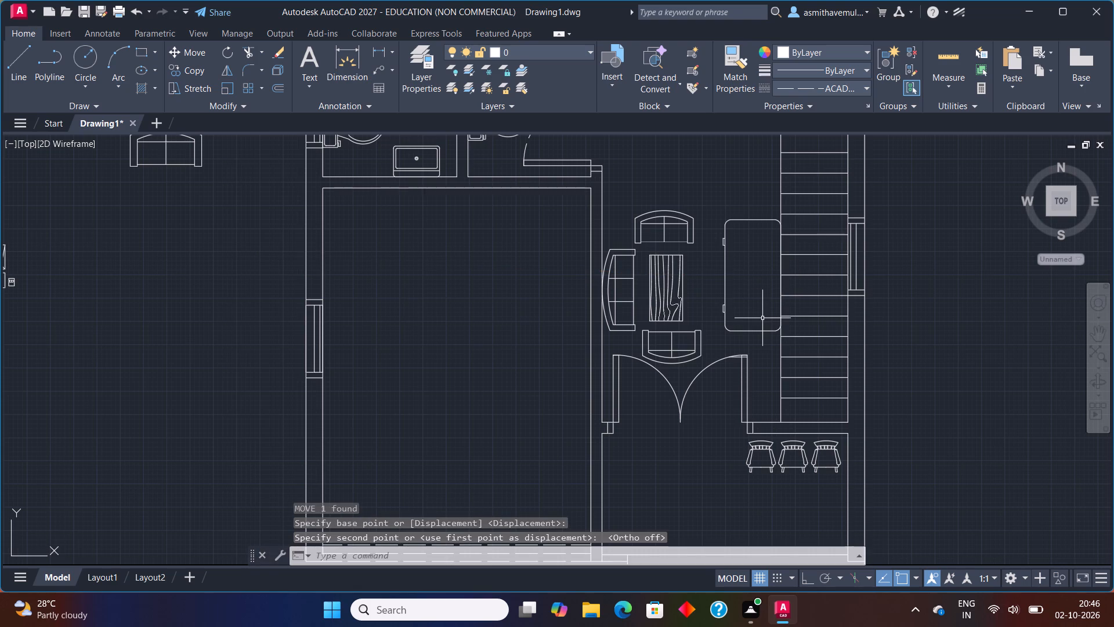
# Scale the desk beside the staircase down freehand about its southeast corner, to roughly three-quarters of its size.
pyautogui.click(764, 331)
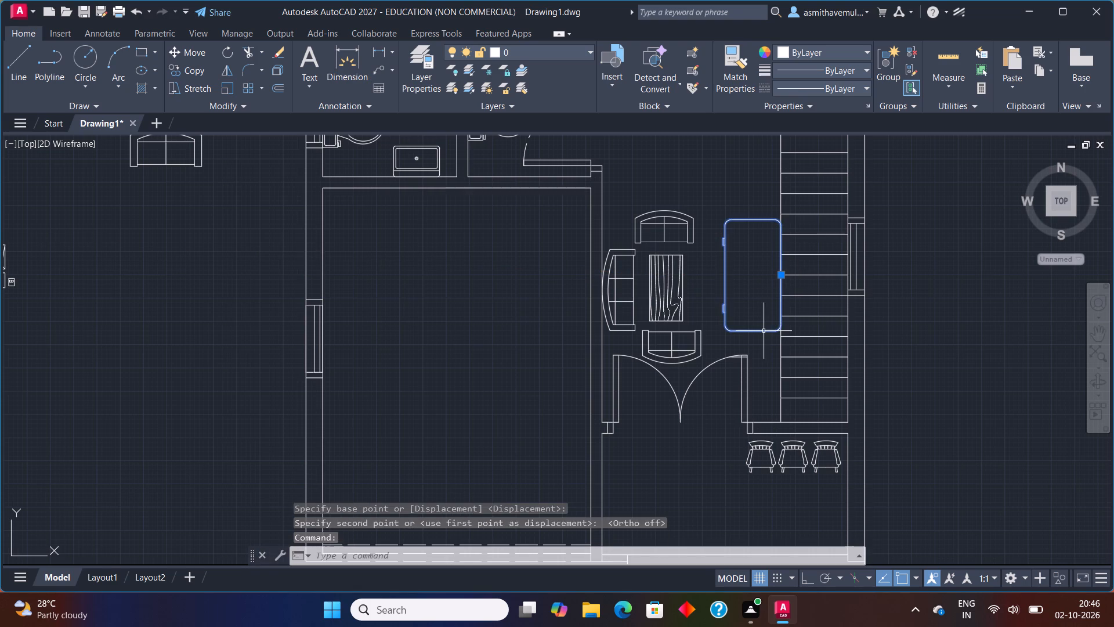
pyautogui.press('s')
pyautogui.write('CALE')
pyautogui.press('Return')
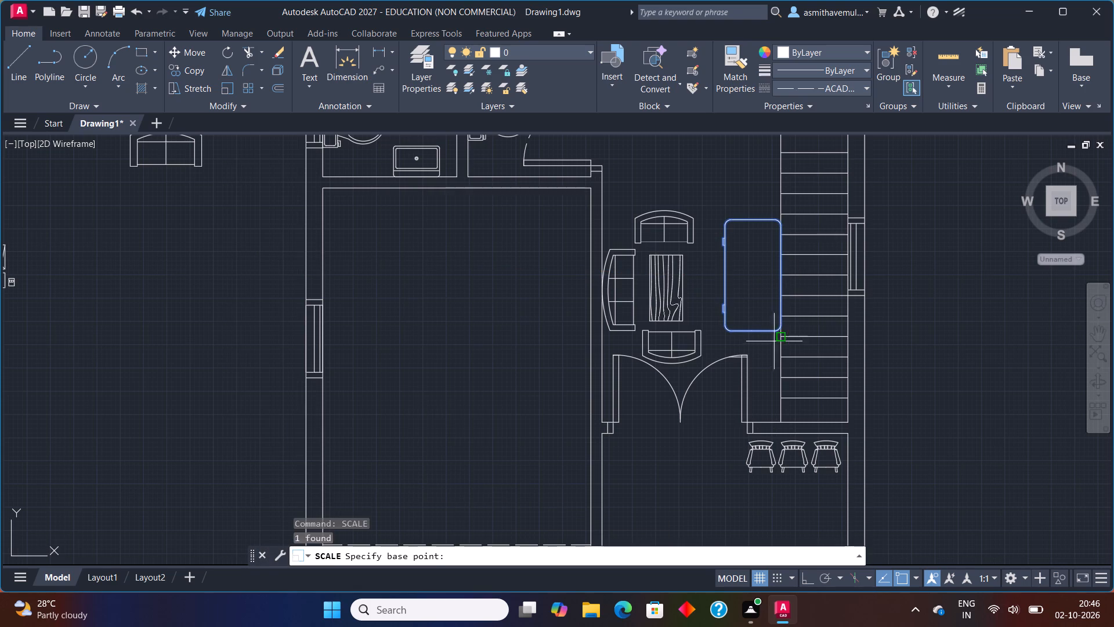
pyautogui.click(782, 327)
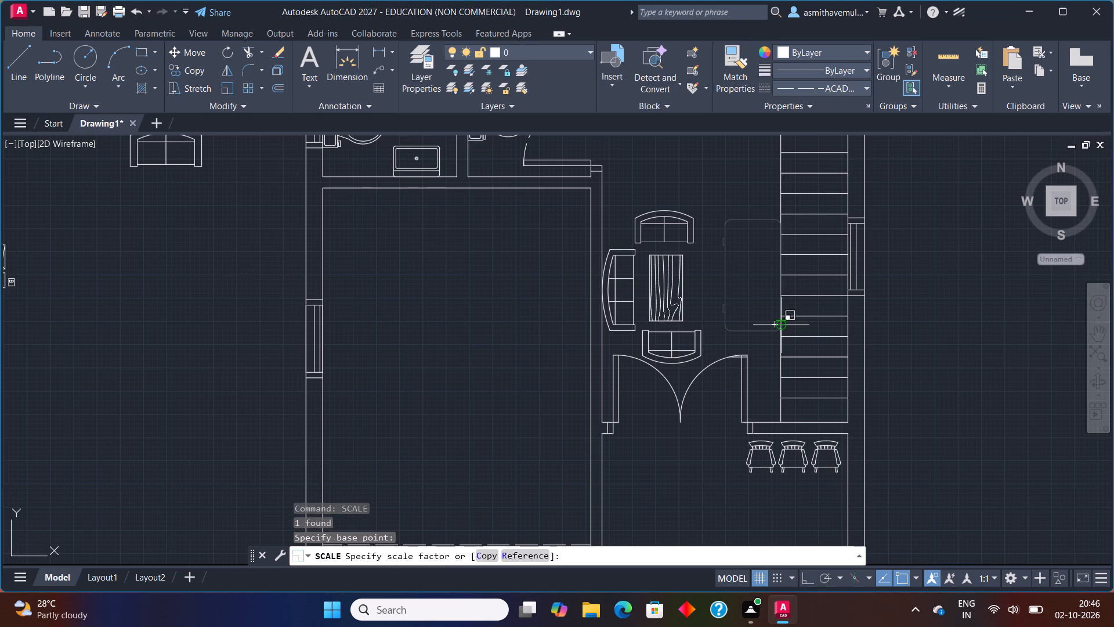
pyautogui.click(797, 365)
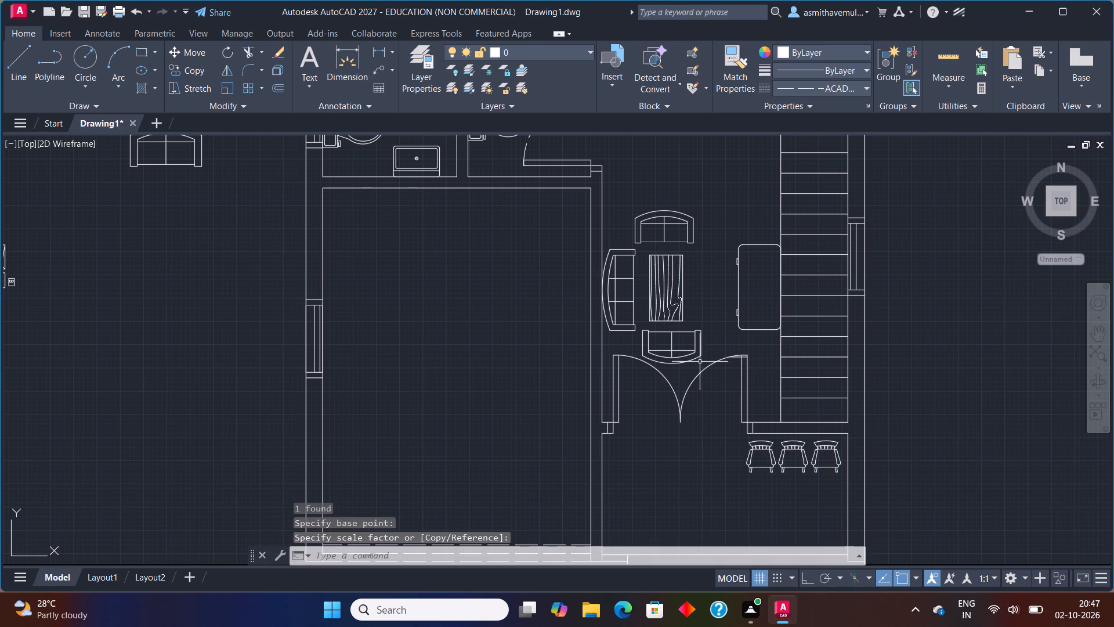
# Rotate the computer block outside the plan 270 degrees about the keyboard's south edge so the monitor lies east of the keyboard.
pyautogui.moveTo(505, 327); pyautogui.dragTo(631, 345, button='middle')
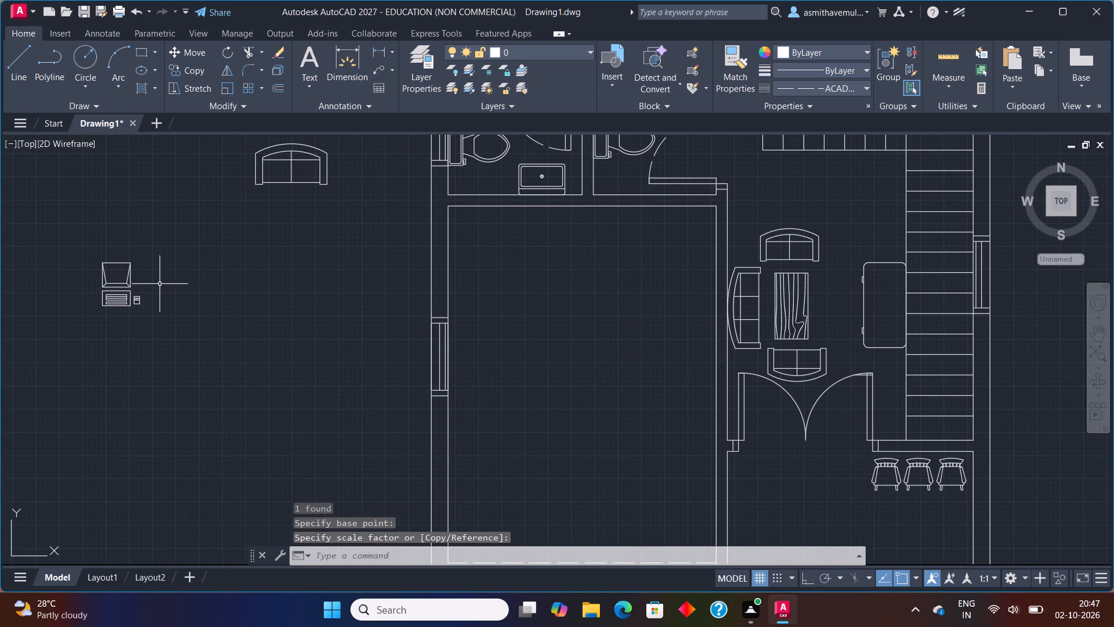
pyautogui.moveTo(158, 283); pyautogui.dragTo(72, 313)
pyautogui.press('r')
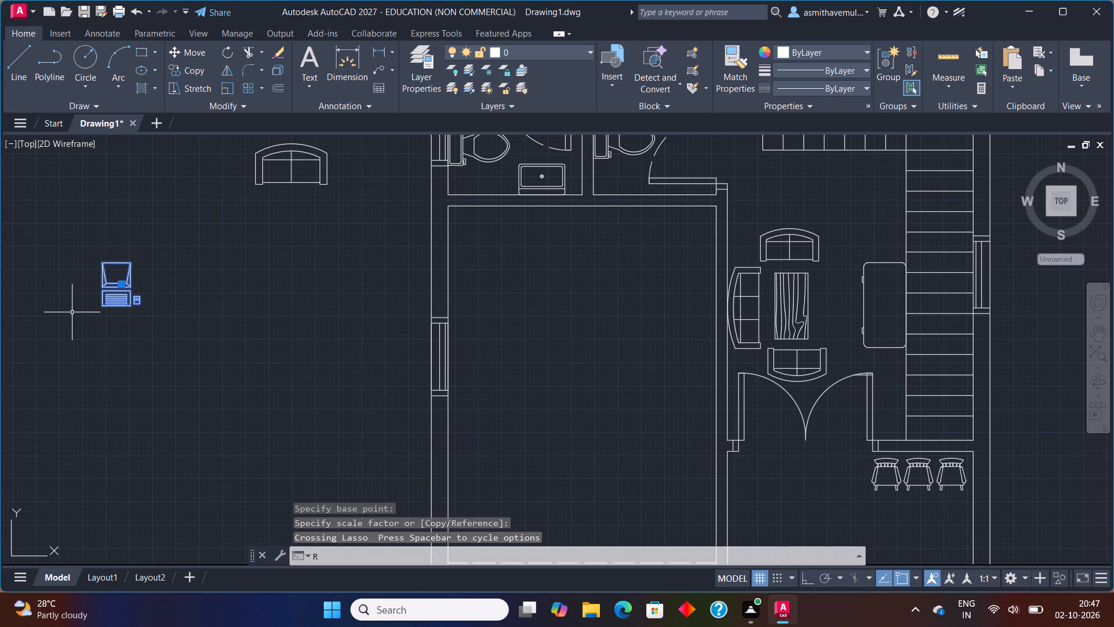
pyautogui.press('o')
pyautogui.press('Return')
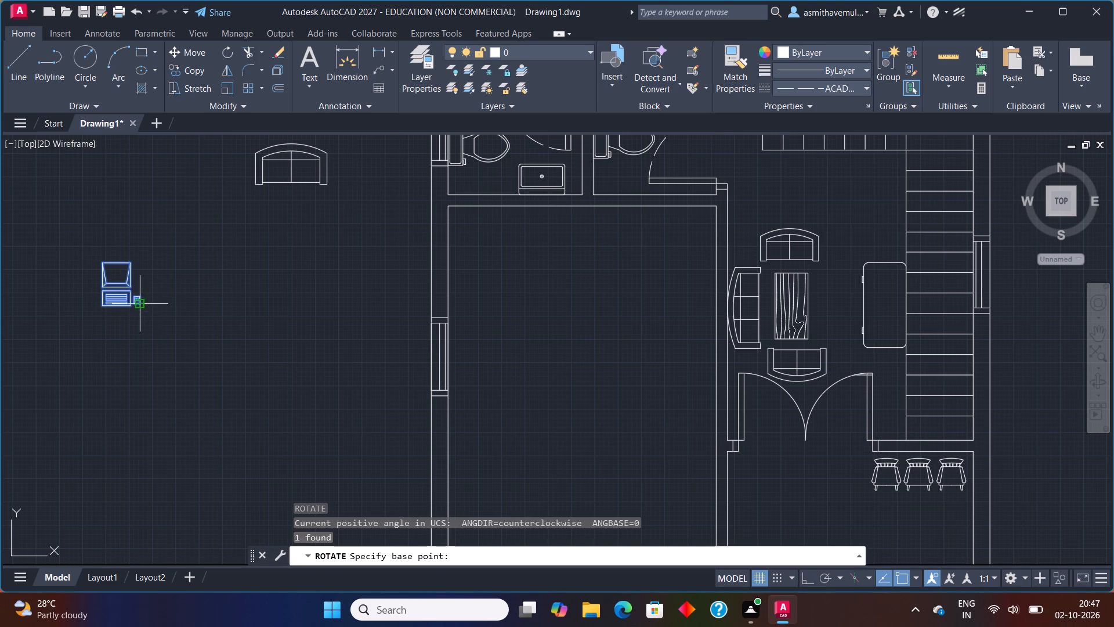
pyautogui.click(125, 311)
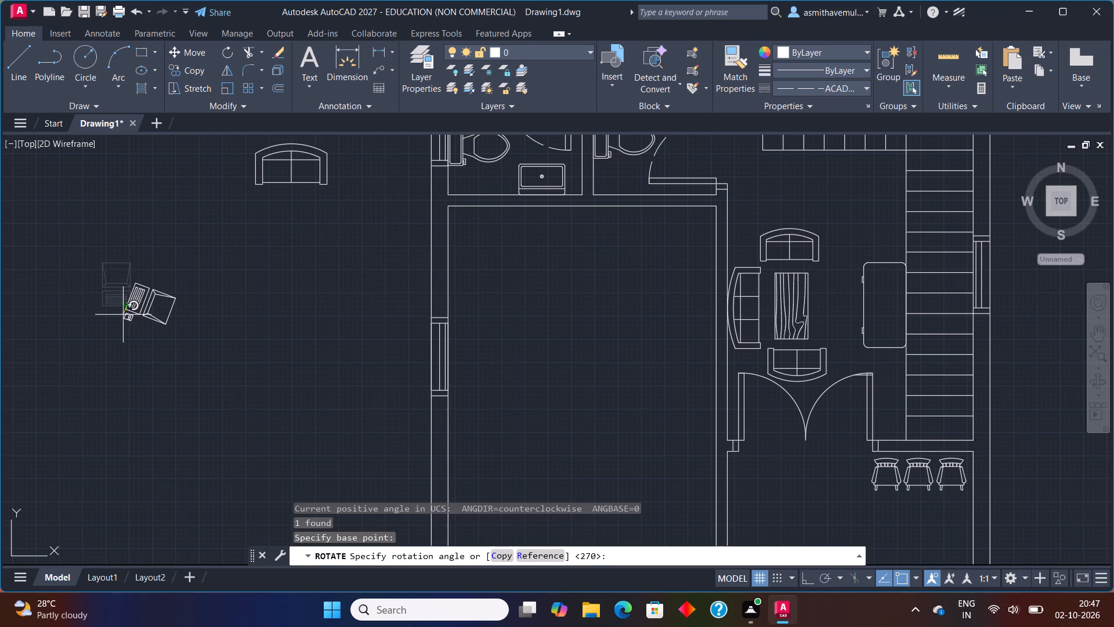
pyautogui.press('F8')
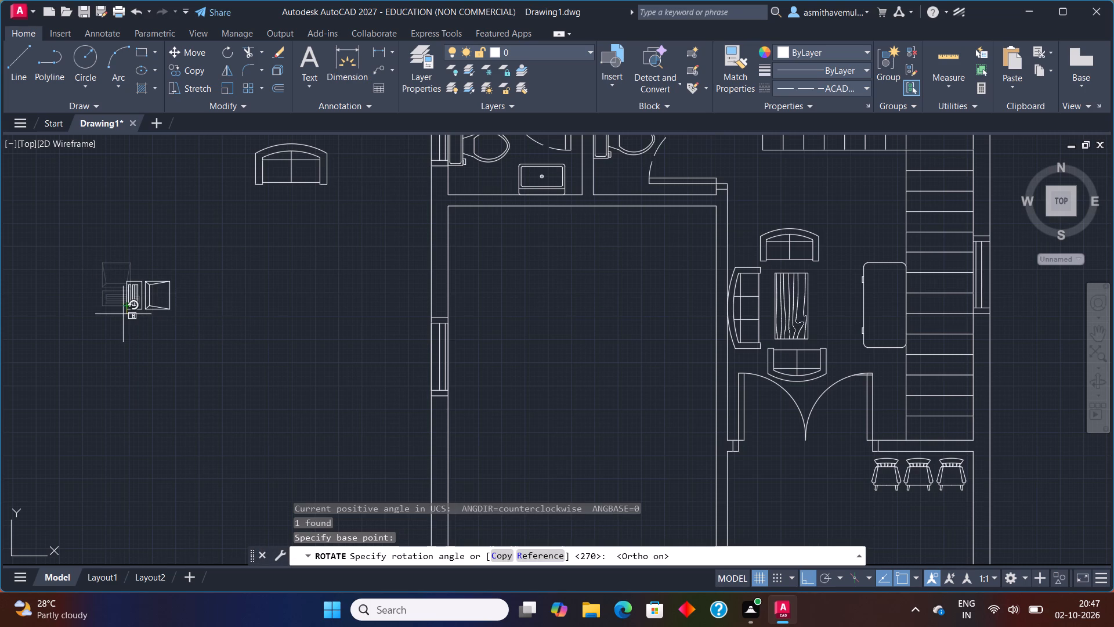
pyautogui.click(124, 315)
# Move the rotated computer into the hall by the monitor's east edge midpoint, up against the desk's west edge.
pyautogui.moveTo(212, 323); pyautogui.dragTo(94, 290)
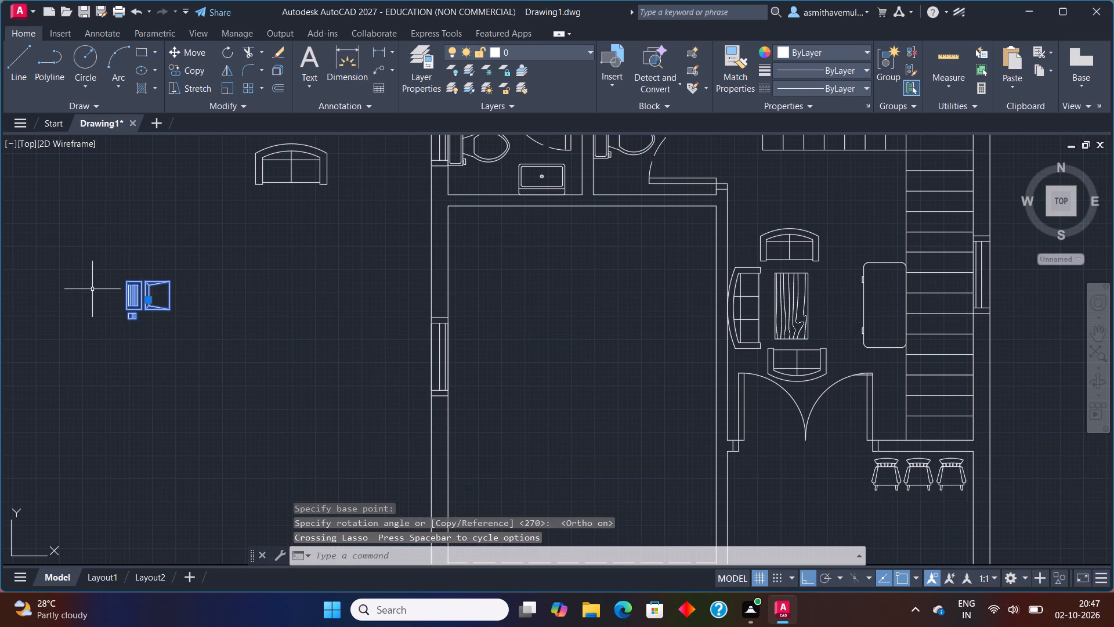
pyautogui.press('m')
pyautogui.press('Return')
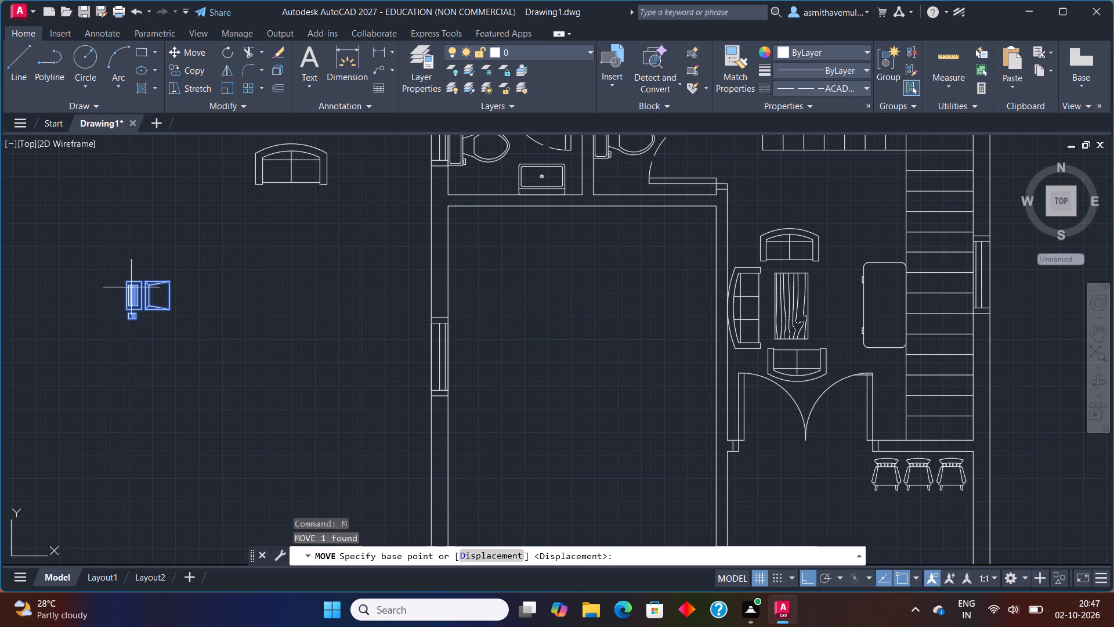
pyautogui.click(167, 296)
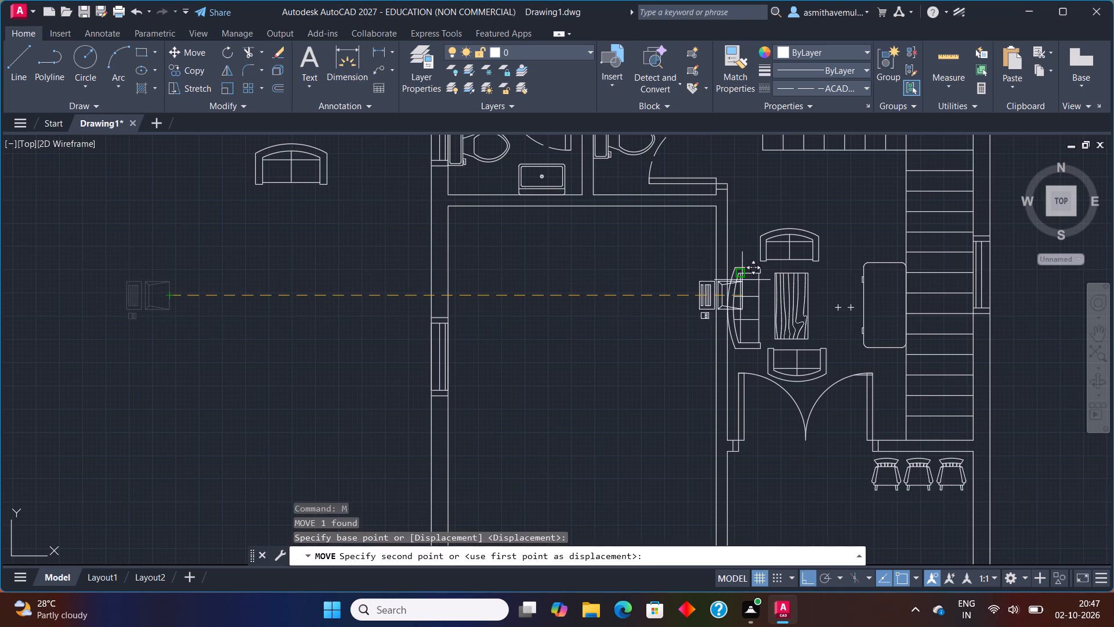
pyautogui.scroll(3, 916, 295)
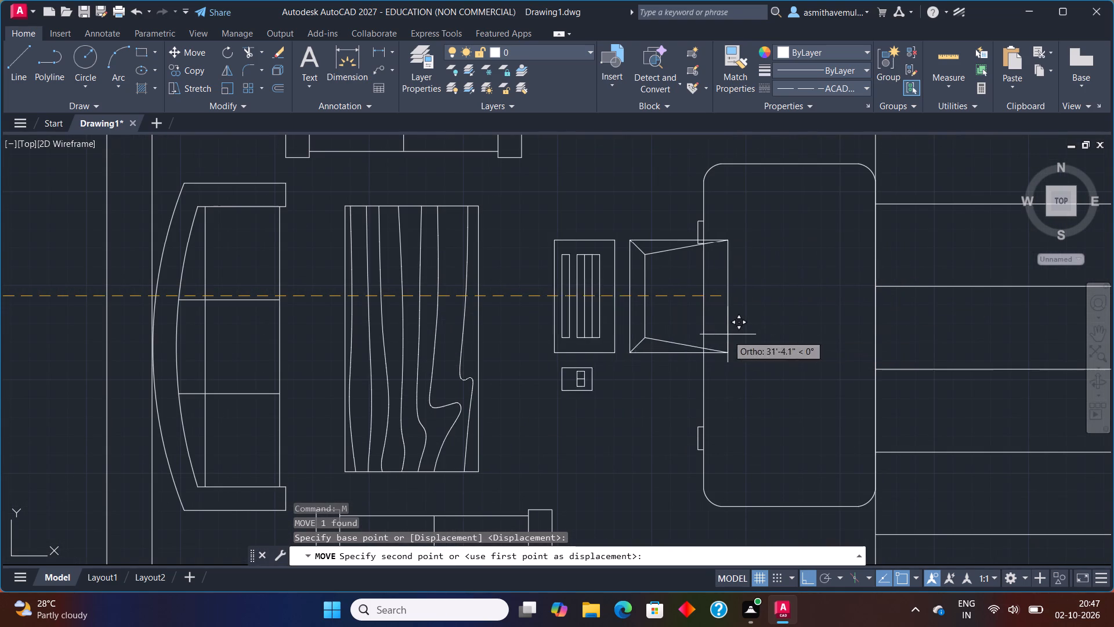
pyautogui.click(698, 345)
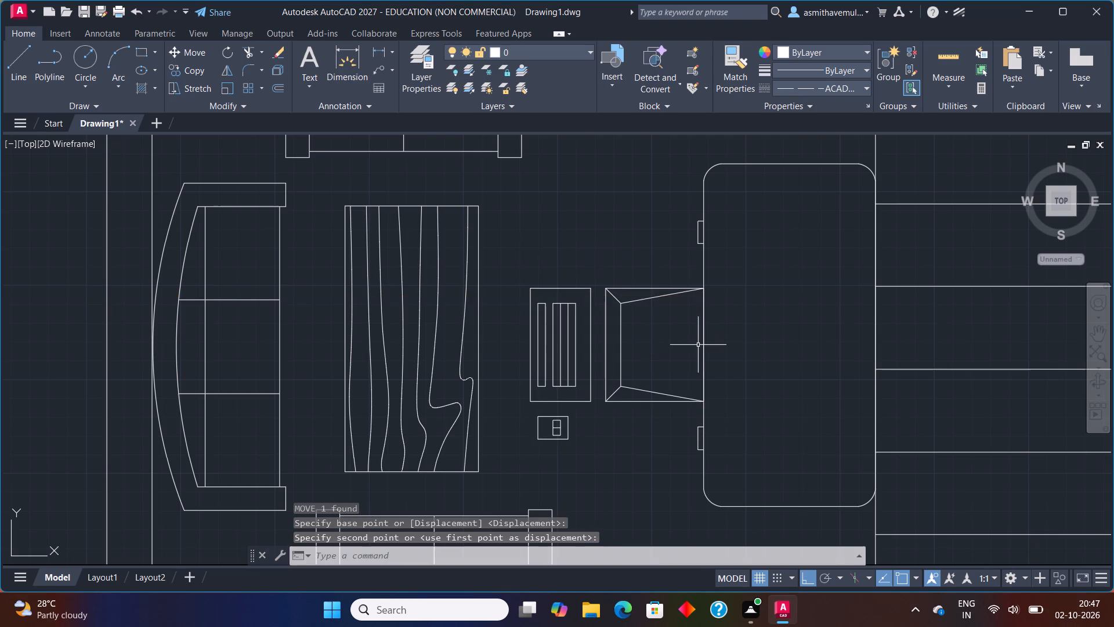
# Scale the computer down freehand about the keyboard's southwest corner, to roughly four-fifths of its size.
pyautogui.moveTo(627, 408); pyautogui.dragTo(533, 355)
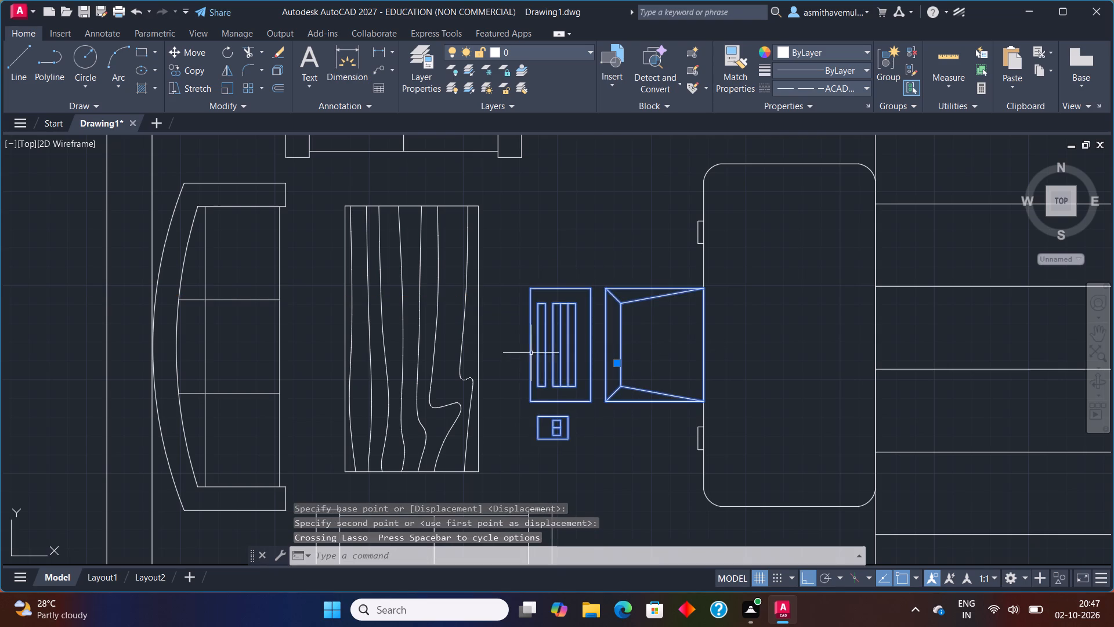
pyautogui.write('SCALE')
pyautogui.press('Return')
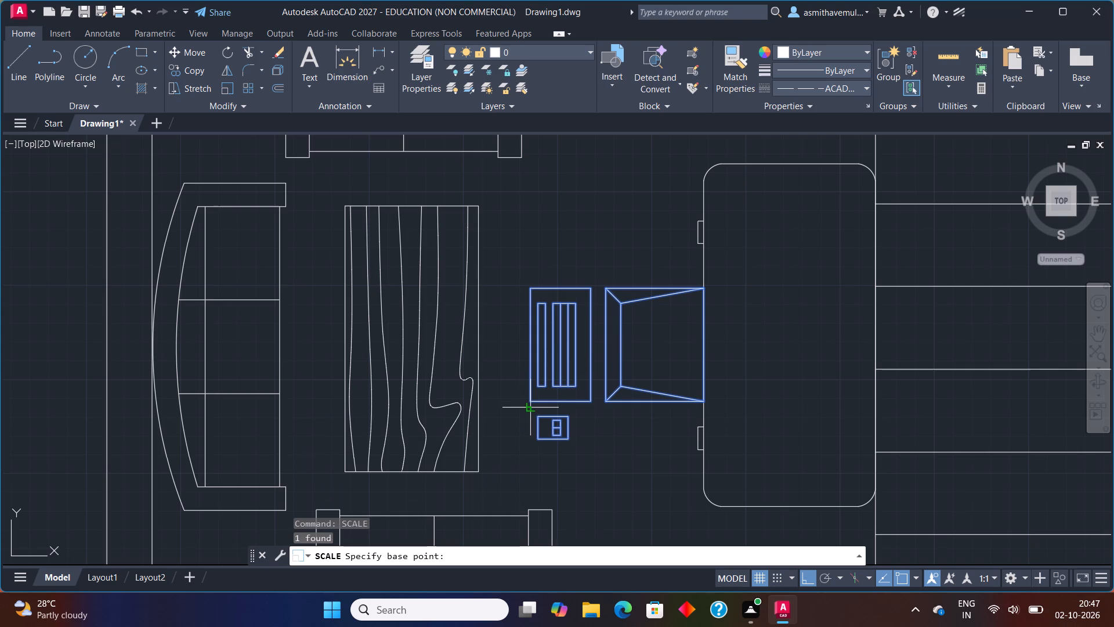
pyautogui.click(530, 399)
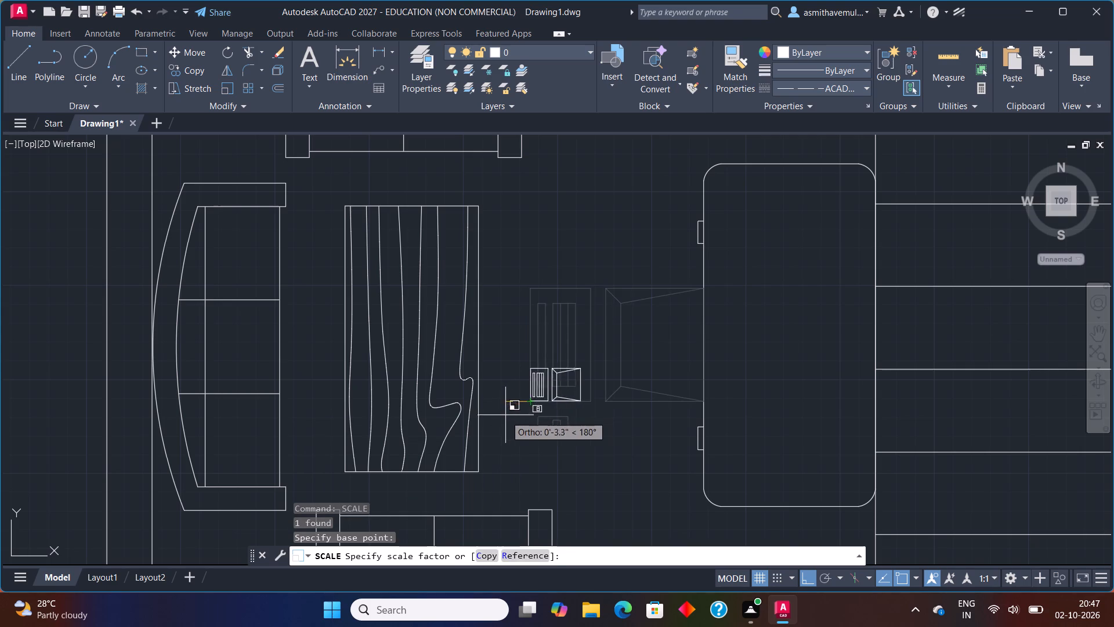
pyautogui.click(475, 446)
# Move the scaled computer onto the desk beside the staircase, with the keyboard's west side on the middle of the desk's west edge.
pyautogui.moveTo(667, 434); pyautogui.dragTo(556, 347)
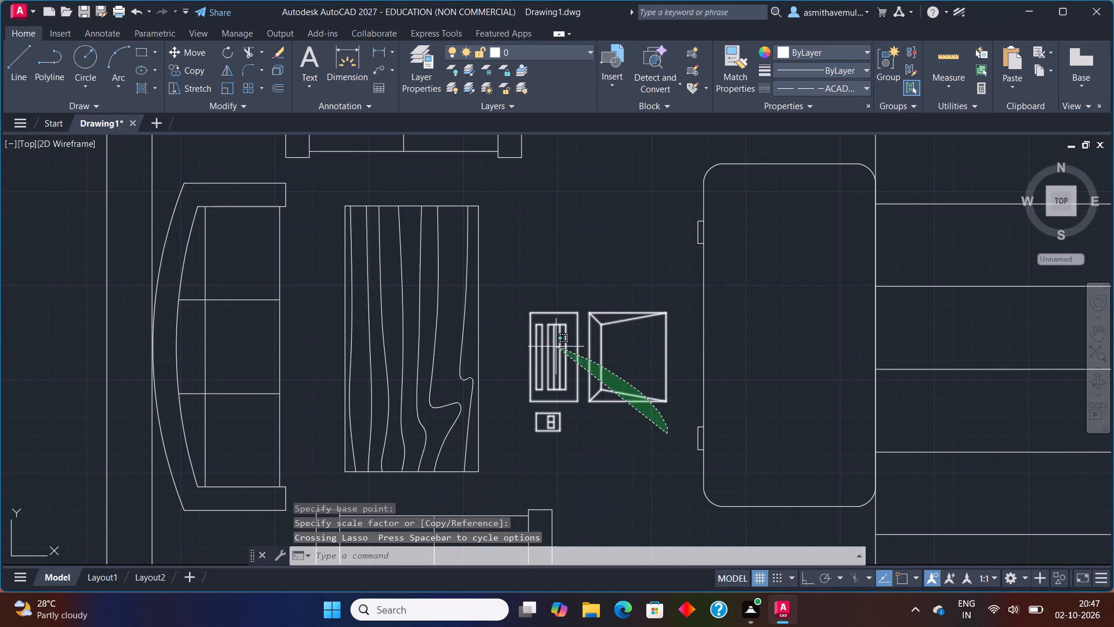
pyautogui.moveTo(556, 347); pyautogui.dragTo(554, 347)
pyautogui.press('m')
pyautogui.press('Return')
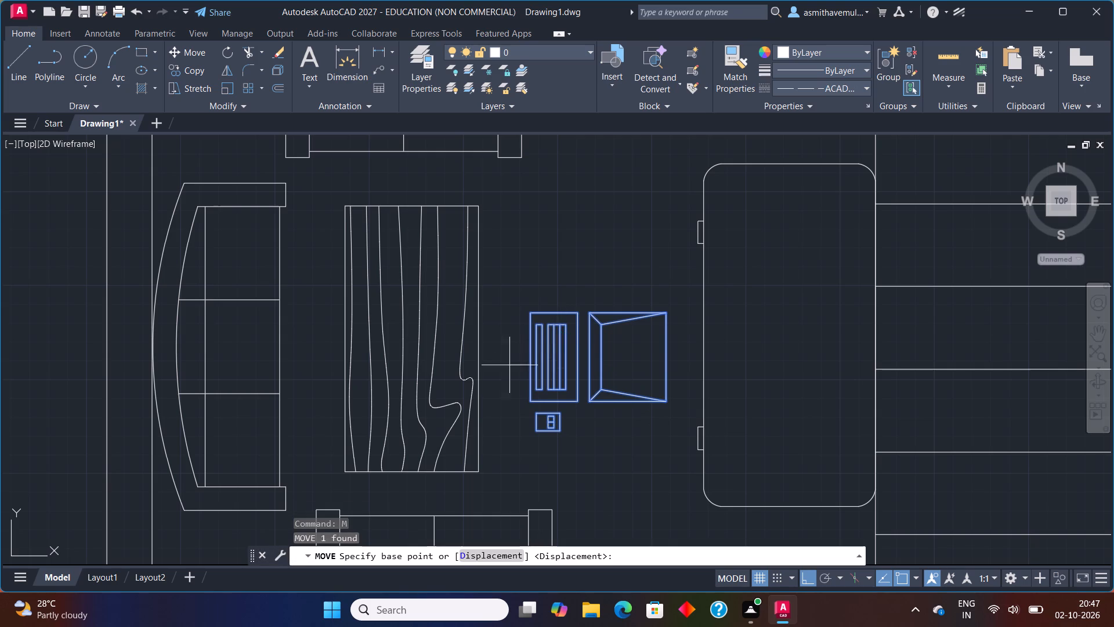
pyautogui.click(529, 376)
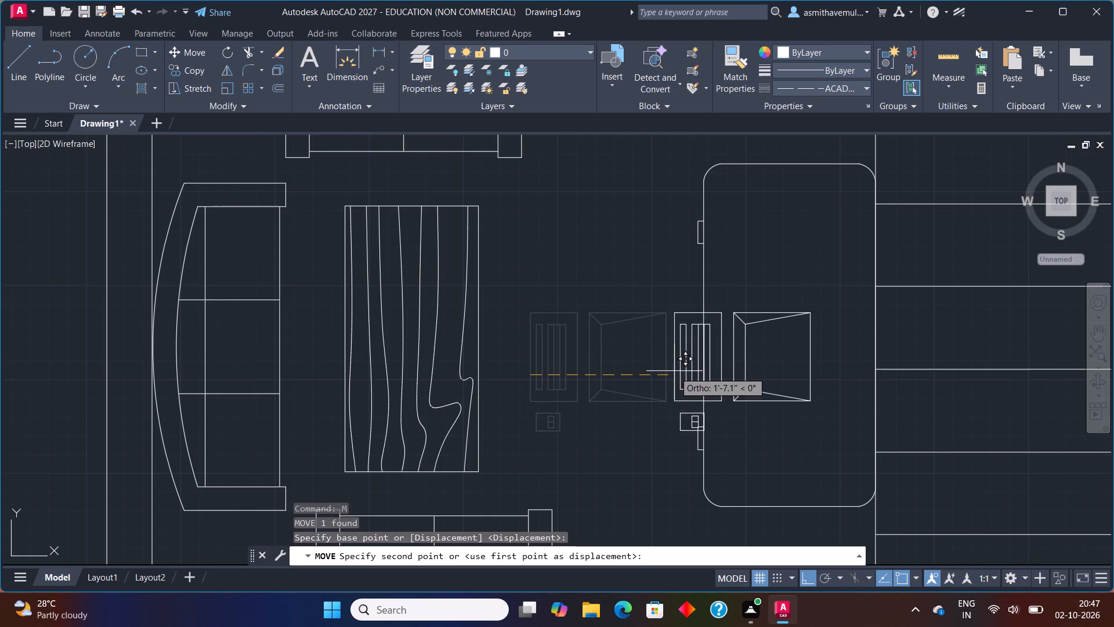
pyautogui.press('F8')
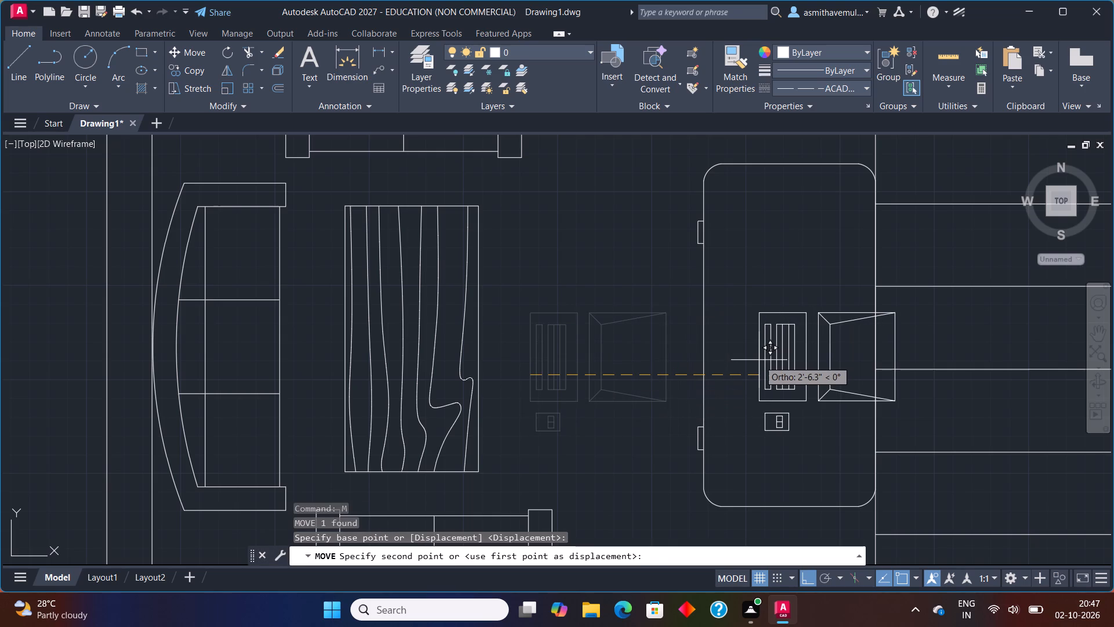
pyautogui.scroll(1, 698, 352)
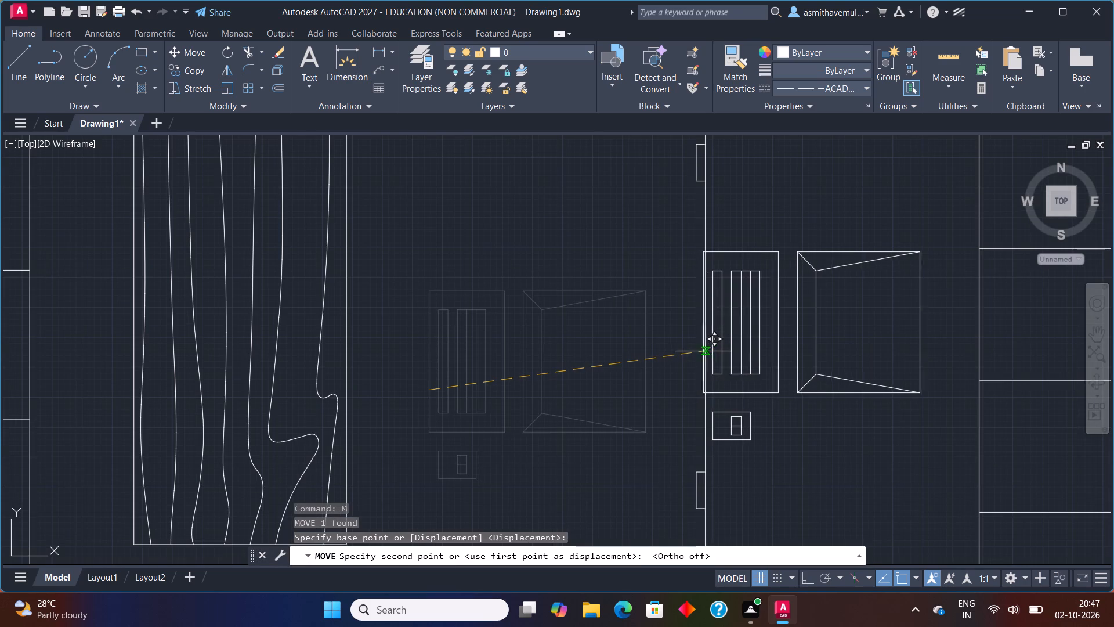
pyautogui.click(706, 352)
# Change the linetype of both swing arcs of the double doors between hall and porch to ACAD_ISO02W100.
pyautogui.scroll(-1, 860, 355)
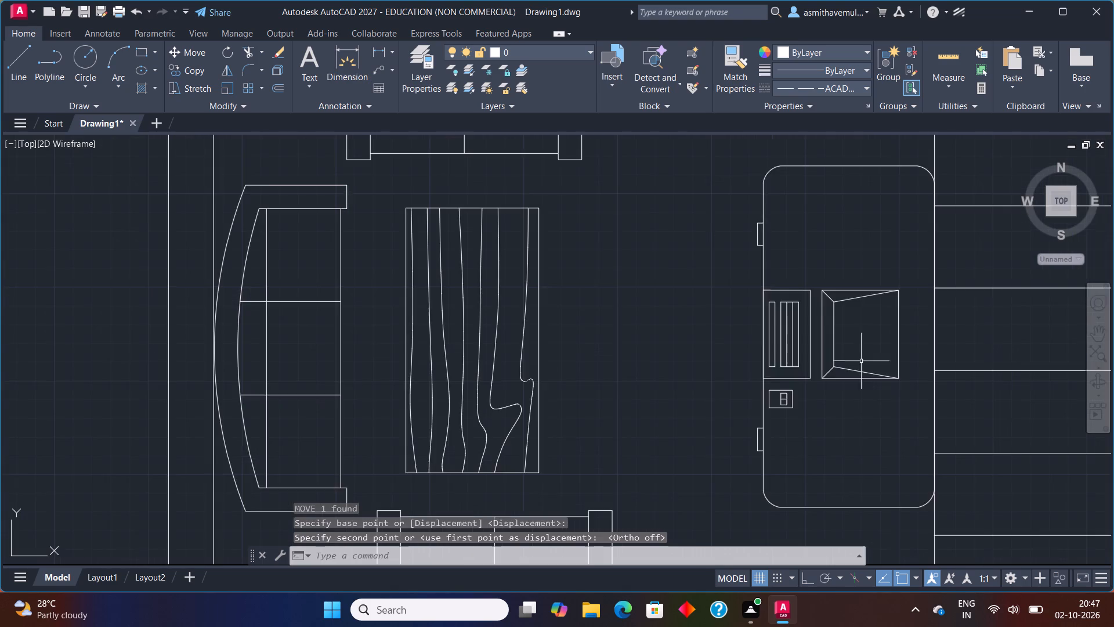
pyautogui.scroll(-3, 878, 393)
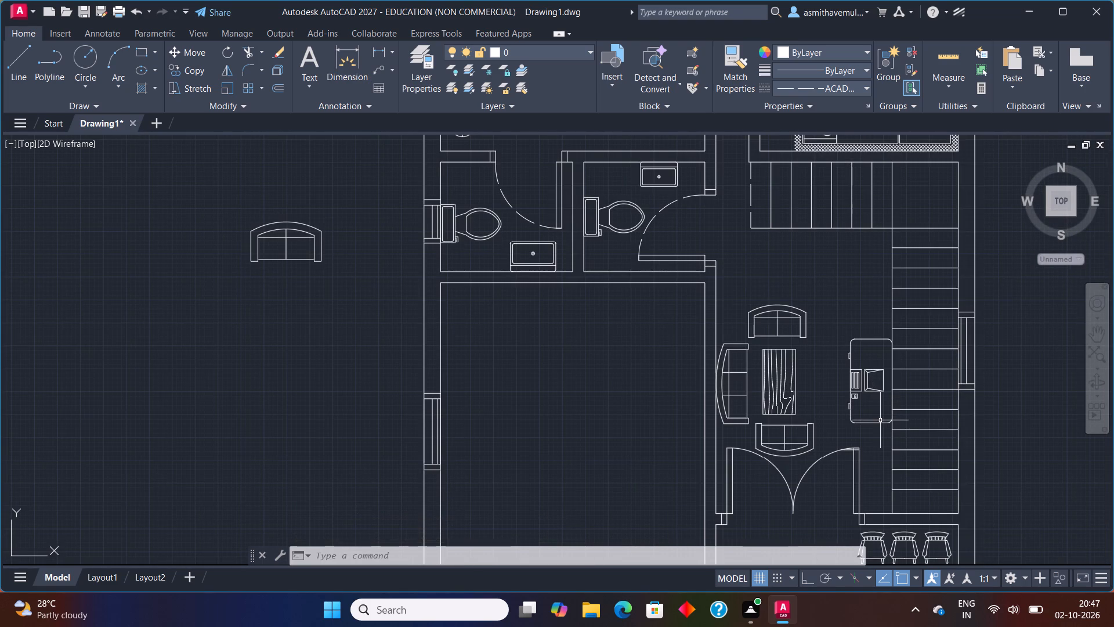
pyautogui.scroll(-1, 866, 452)
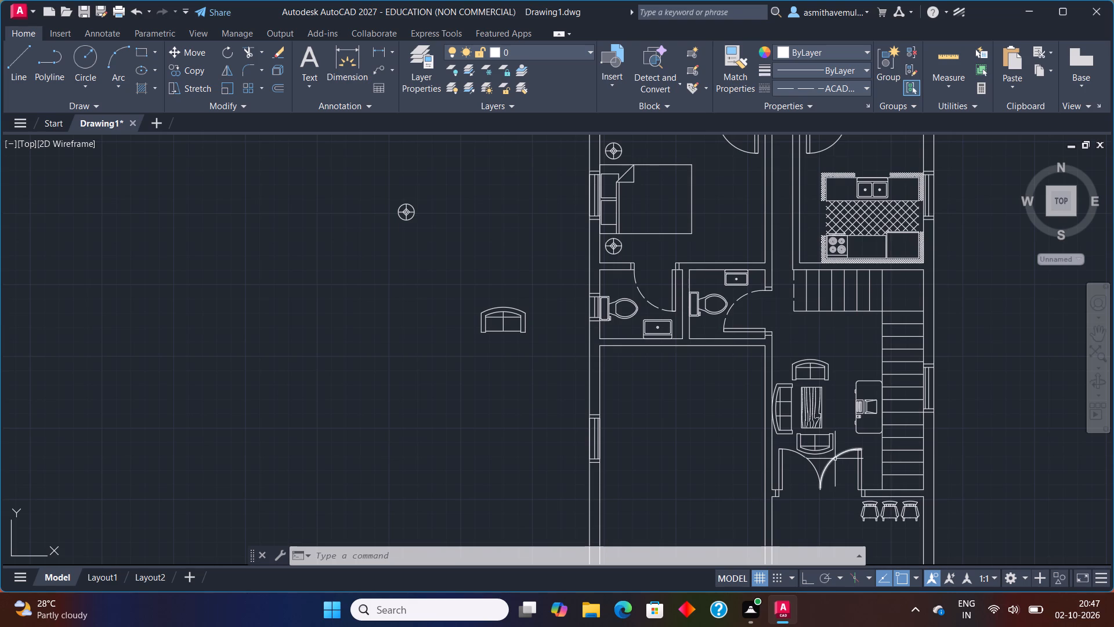
pyautogui.moveTo(835, 453); pyautogui.dragTo(809, 369, button='middle')
pyautogui.scroll(1, 810, 356)
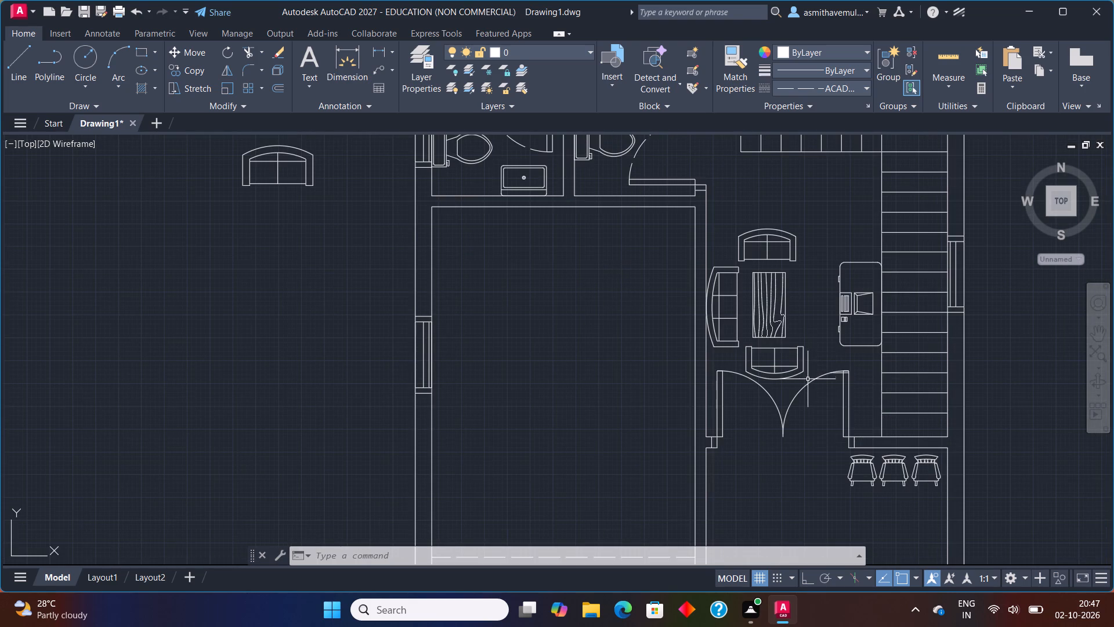
pyautogui.click(809, 383)
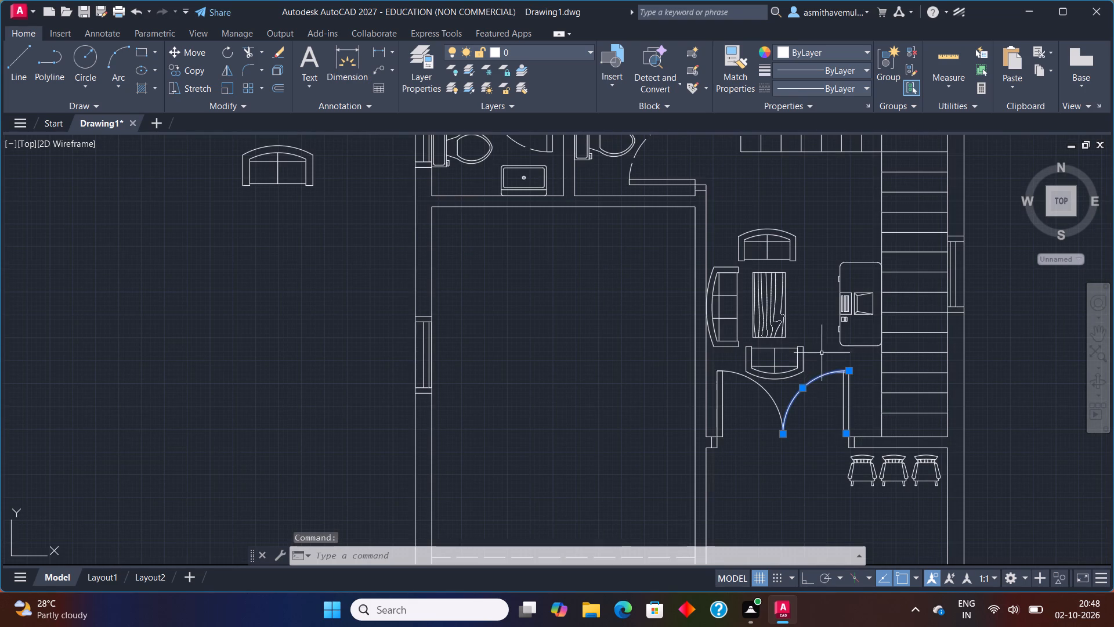
pyautogui.click(854, 84)
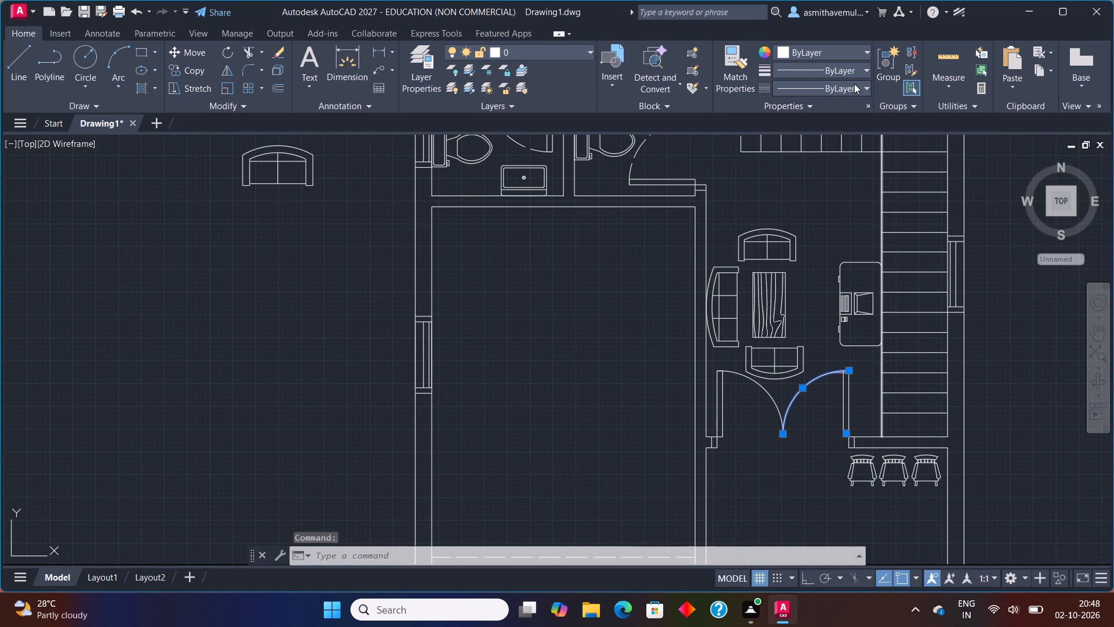
pyautogui.click(842, 135)
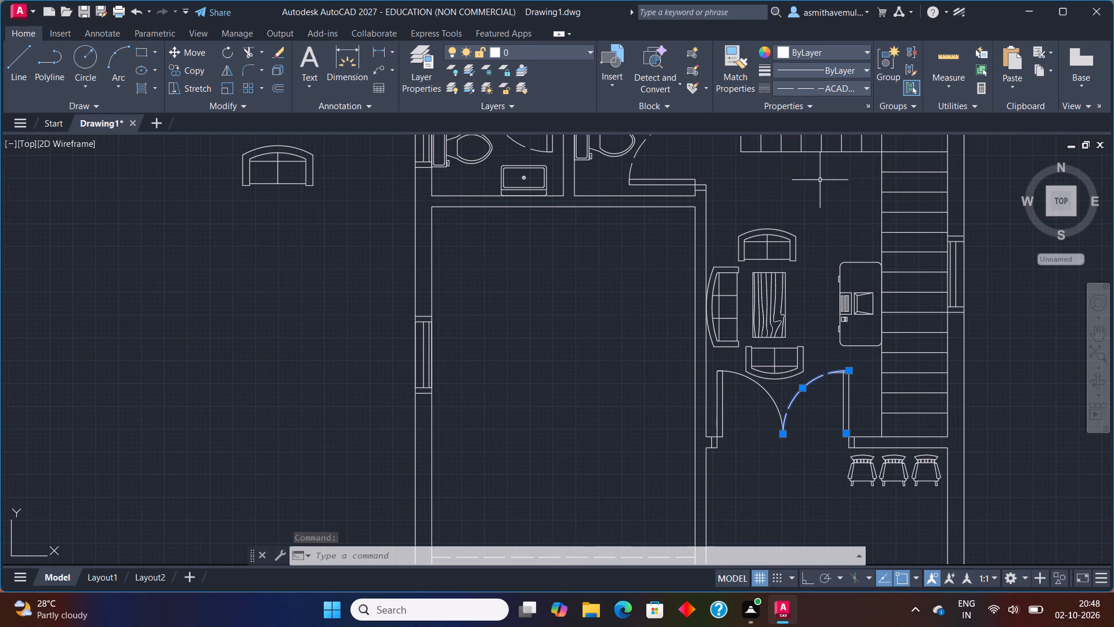
pyautogui.press('Escape')
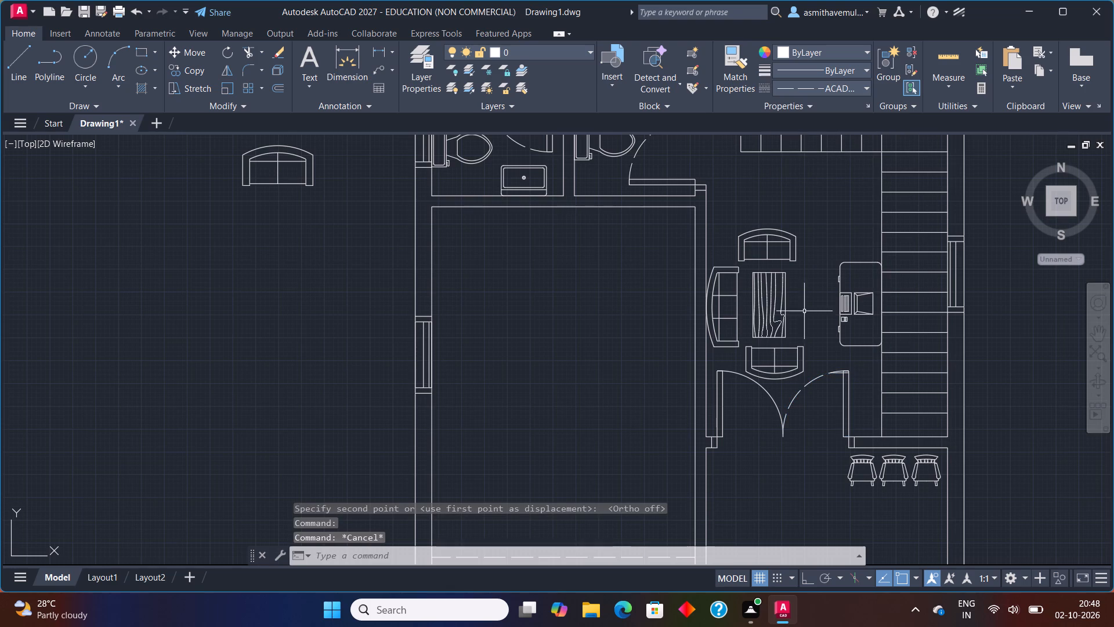
pyautogui.click(779, 406)
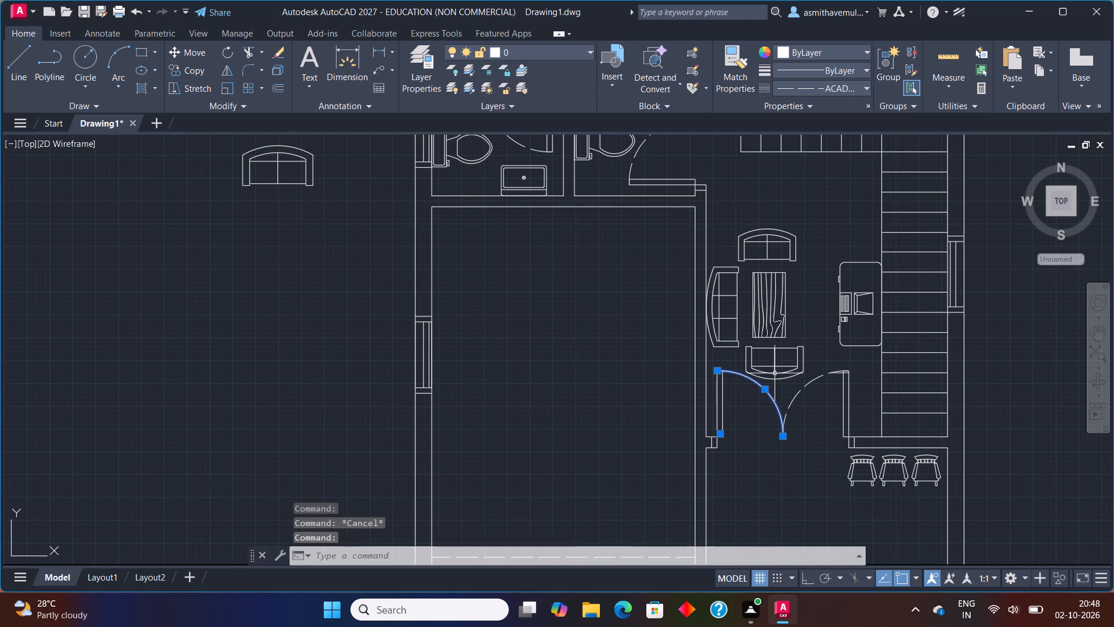
pyautogui.click(841, 82)
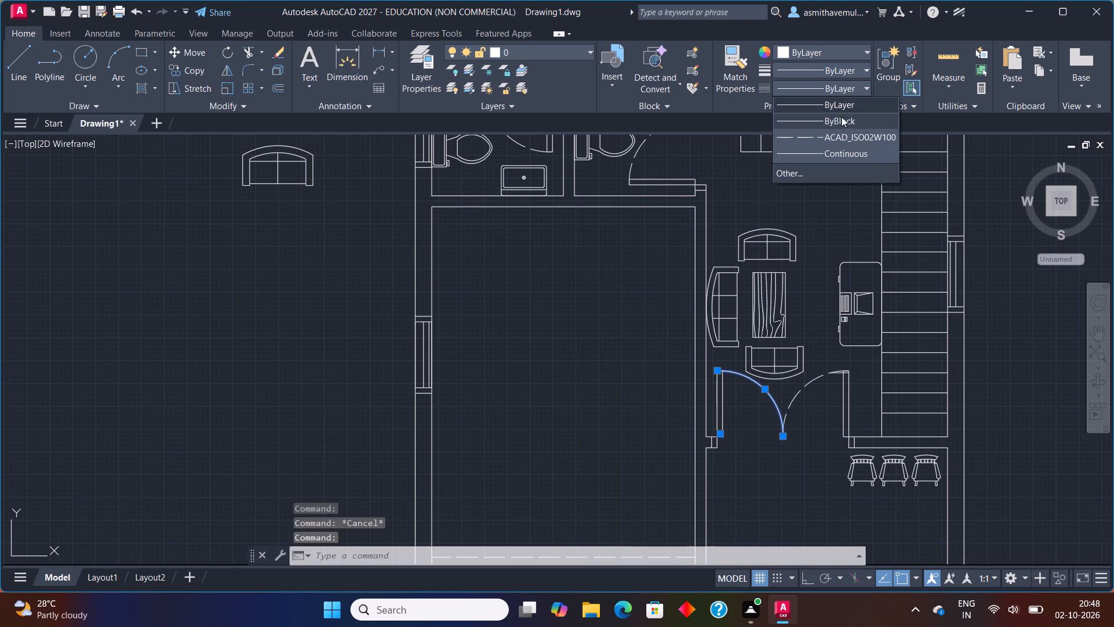
pyautogui.click(841, 131)
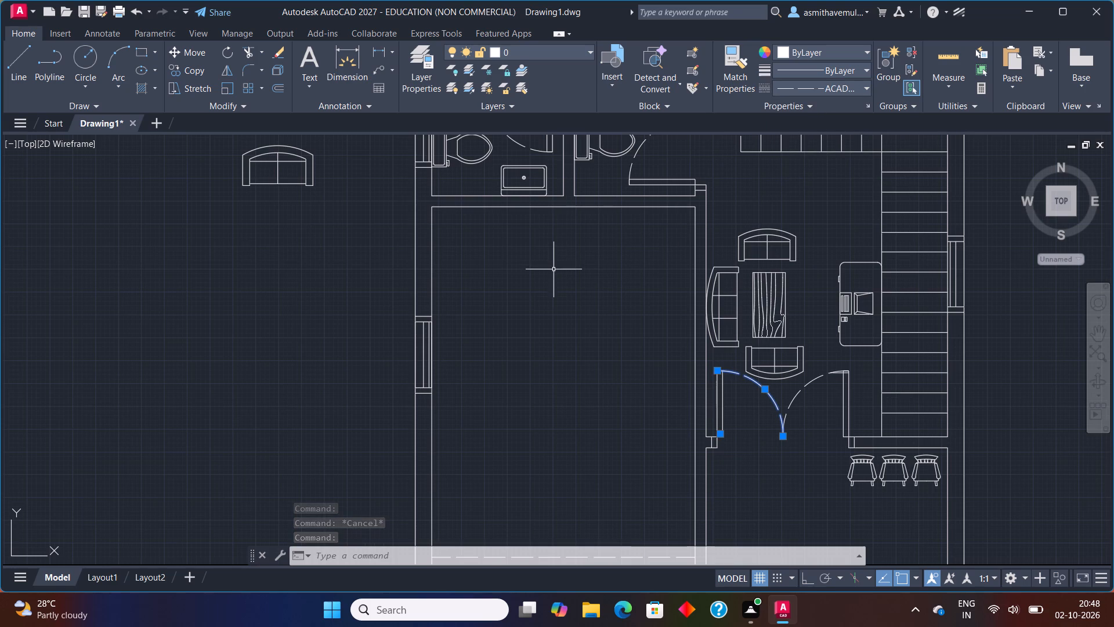
pyautogui.press('Escape')
# Insert the Vehicles - Imperial block from the architectural samples in the empty space west of the large southwest room.
pyautogui.scroll(-2, 554, 270)
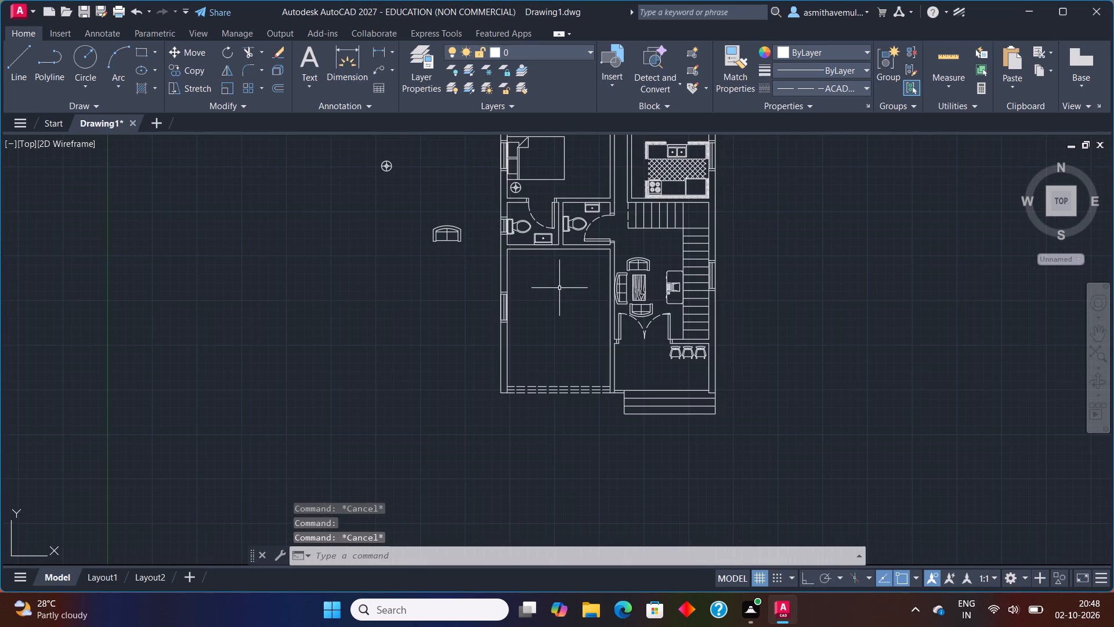
pyautogui.moveTo(559, 289); pyautogui.dragTo(565, 329, button='middle')
pyautogui.scroll(1, 565, 329)
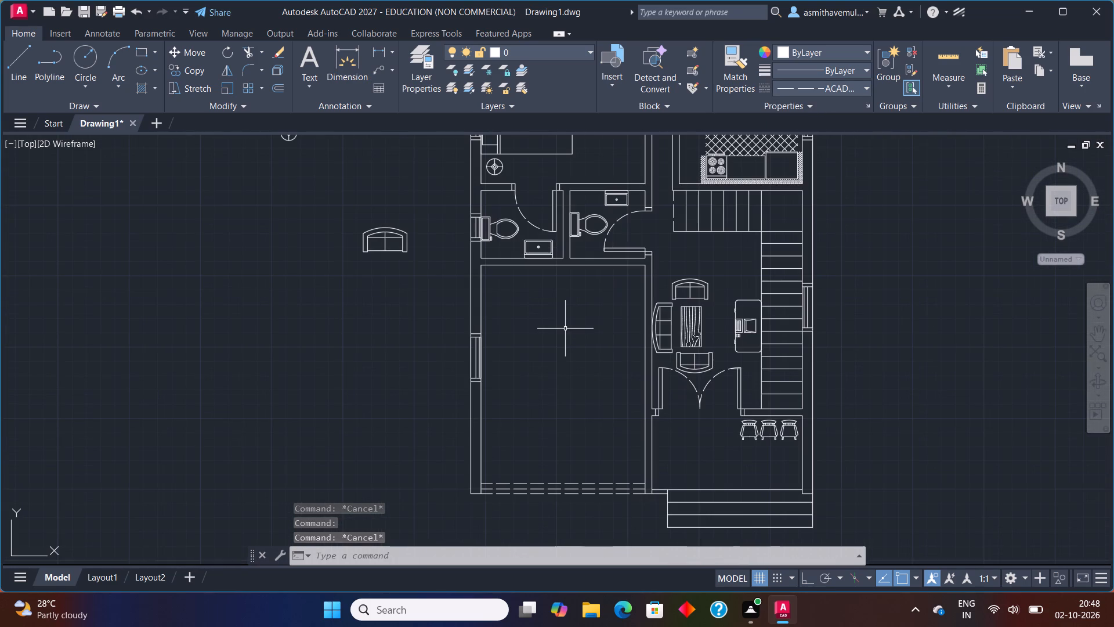
pyautogui.moveTo(566, 329); pyautogui.dragTo(565, 343, button='middle')
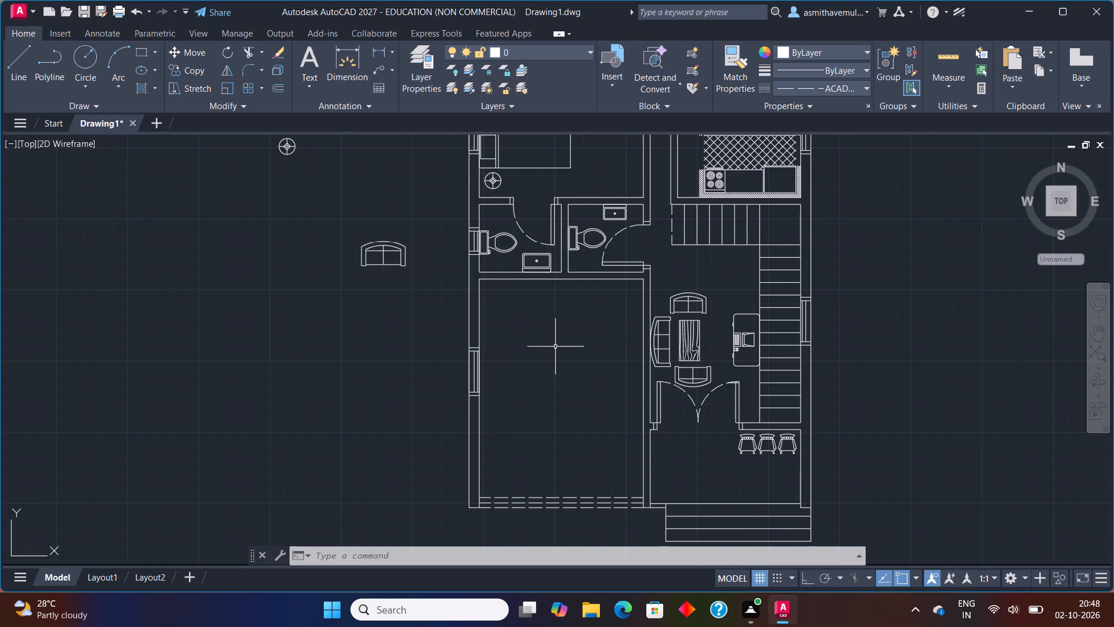
pyautogui.hotkey('ctrl', '3')
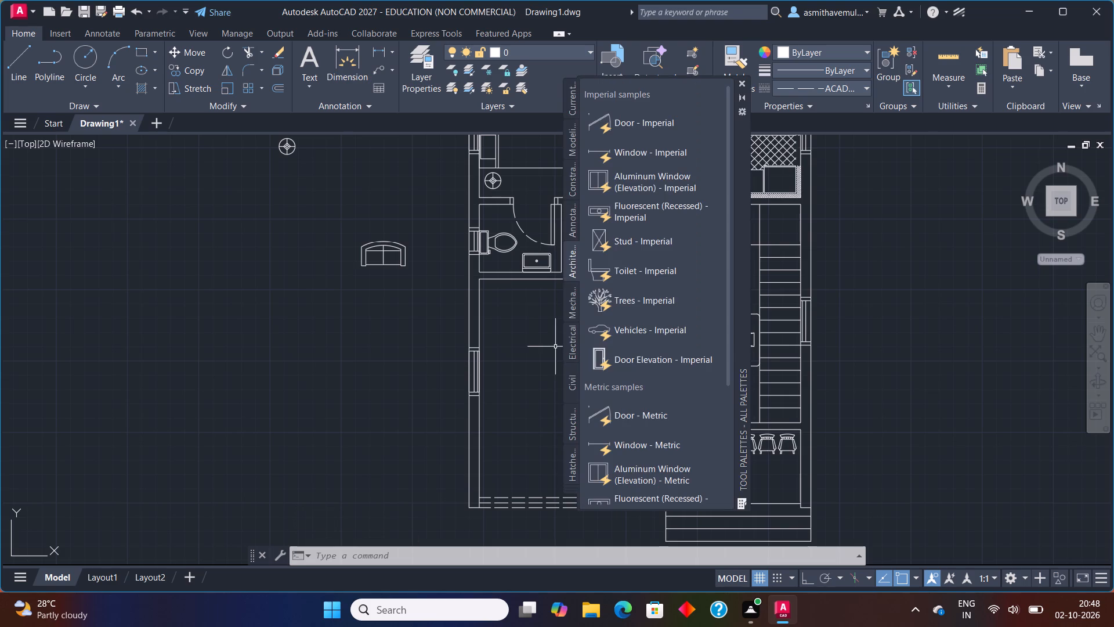
pyautogui.moveTo(643, 326); pyautogui.dragTo(183, 381)
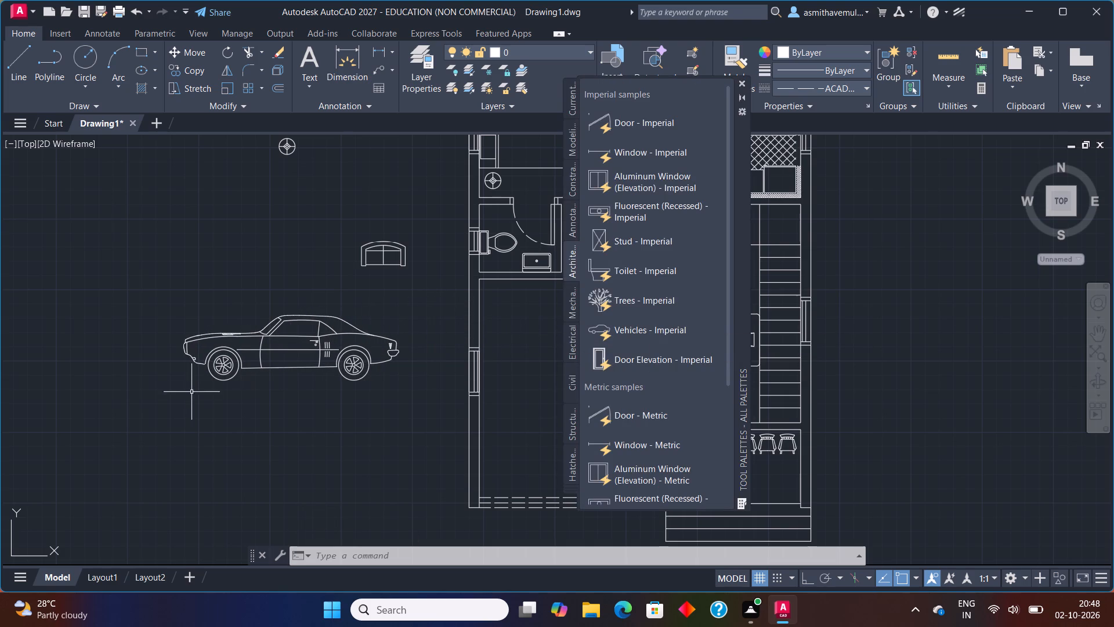
pyautogui.click(739, 82)
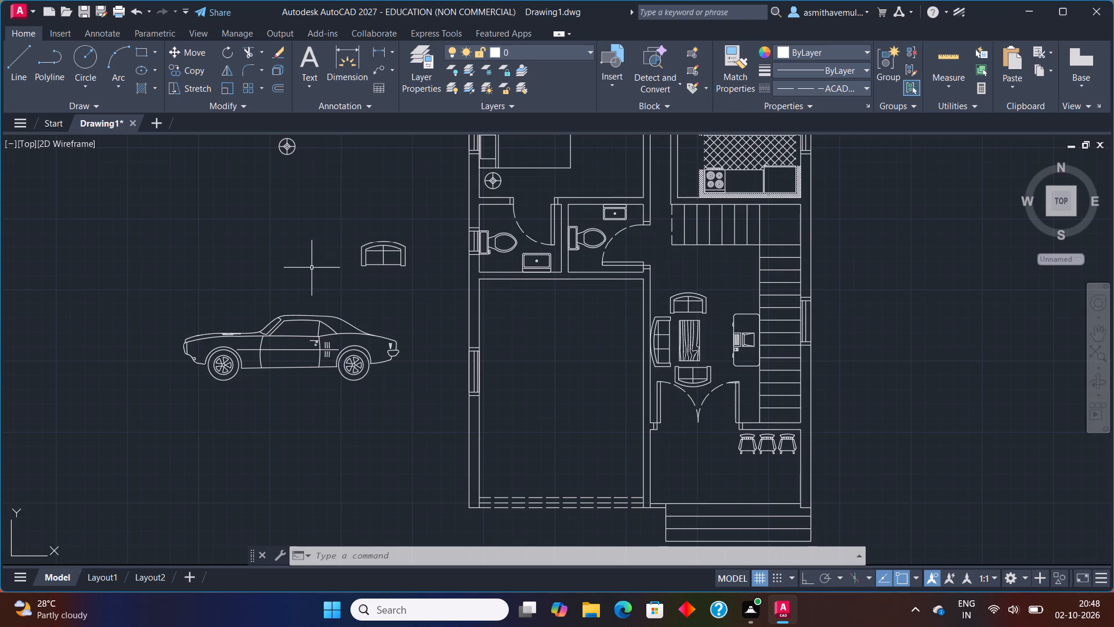
# Switch the vehicle block west of the large southwest room to its Sports Car (Top) view.
pyautogui.click(255, 344)
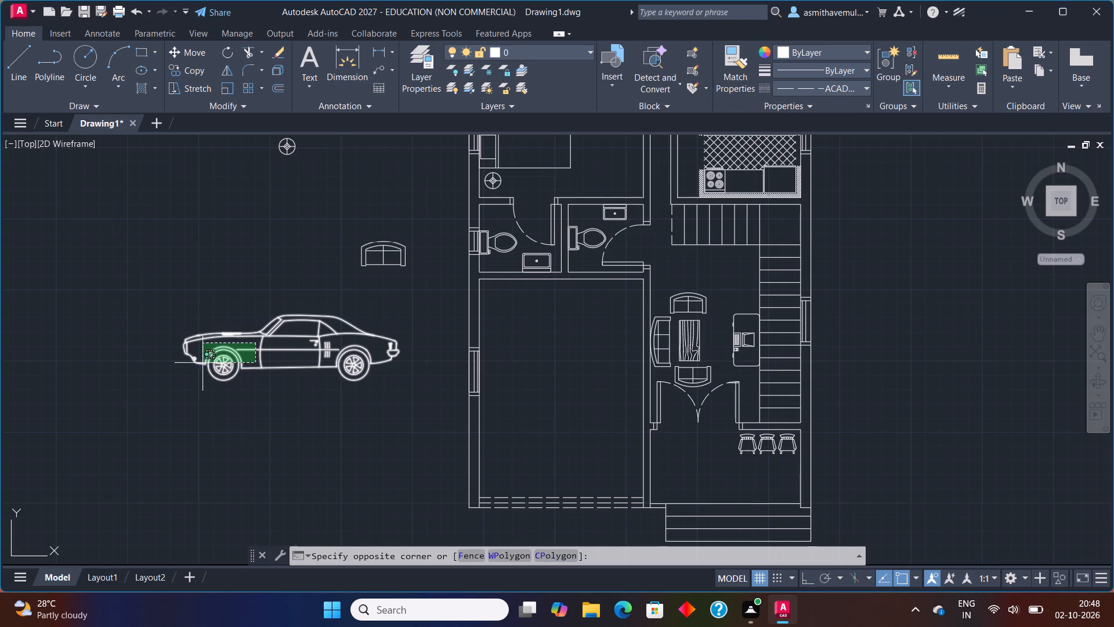
pyautogui.click(202, 363)
pyautogui.click(176, 391)
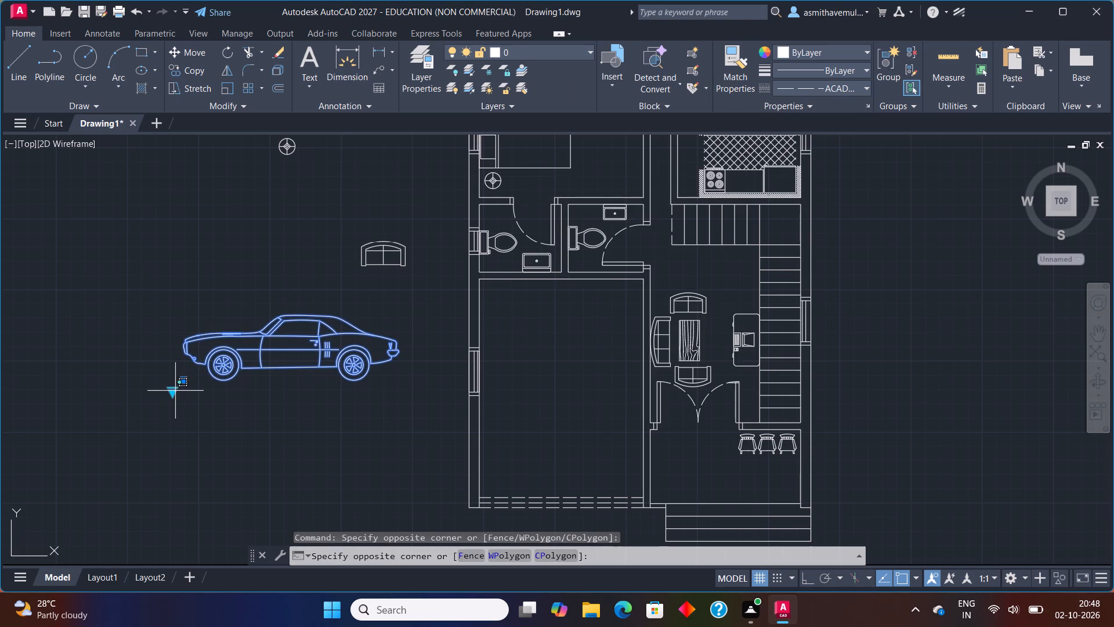
pyautogui.click(173, 391)
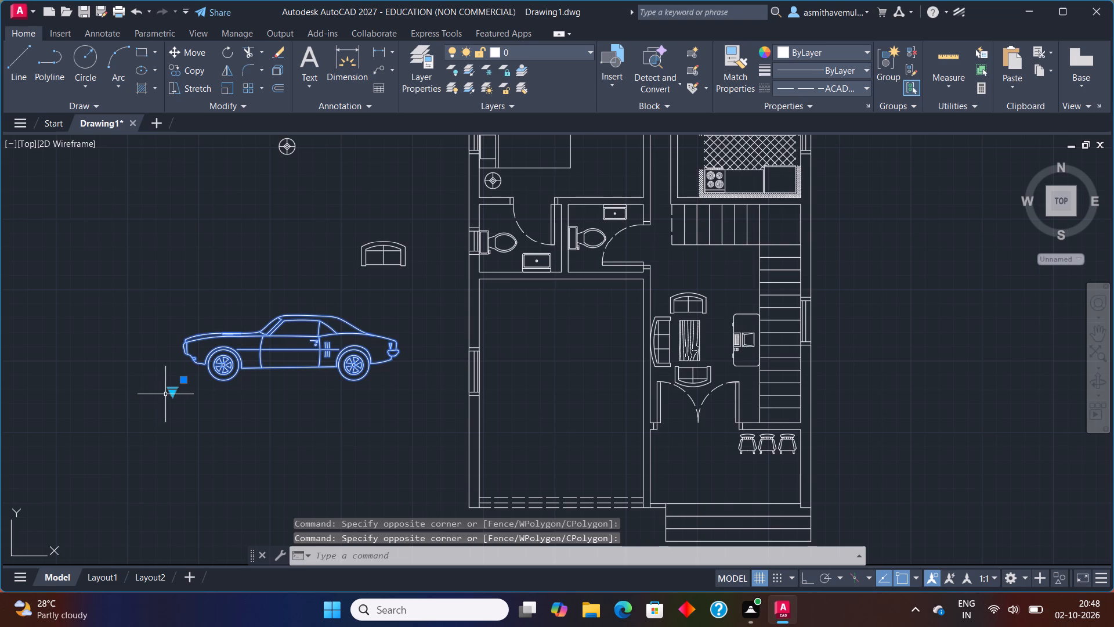
pyautogui.click(171, 392)
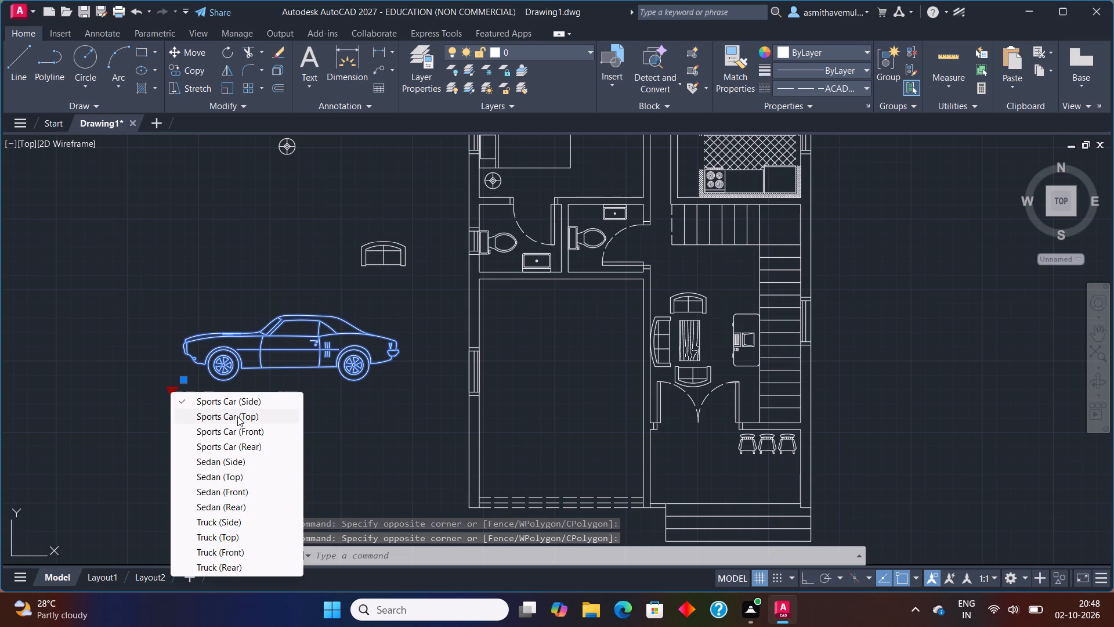
pyautogui.click(237, 416)
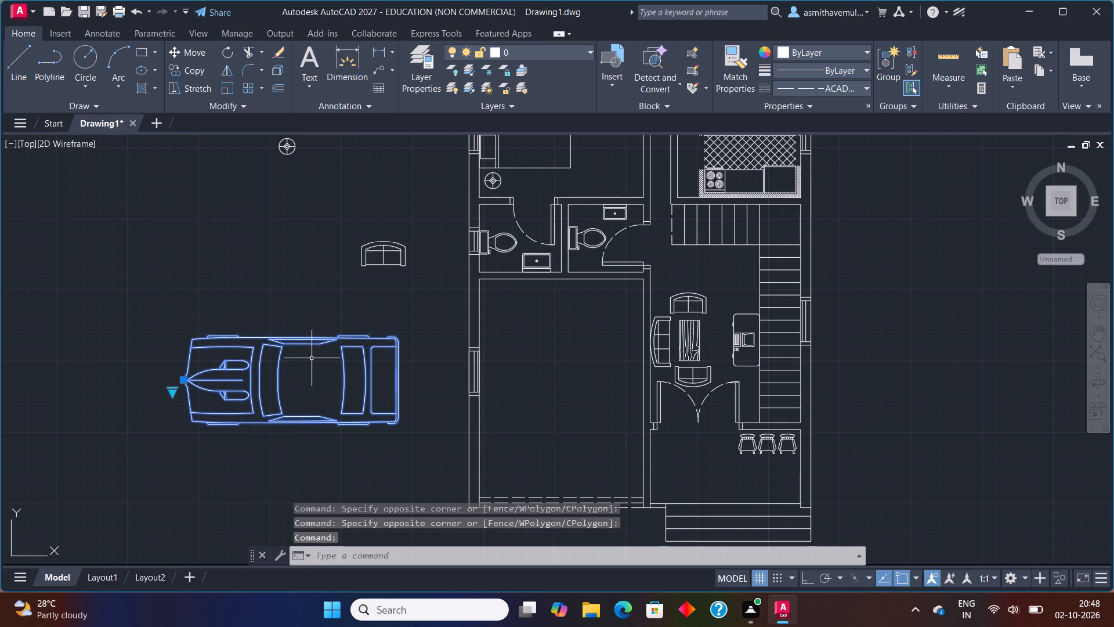
pyautogui.press('Escape')
# Rotate the car 270° about its rear southeast corner, using Ortho, so that its front points north.
pyautogui.moveTo(322, 320); pyautogui.dragTo(287, 381)
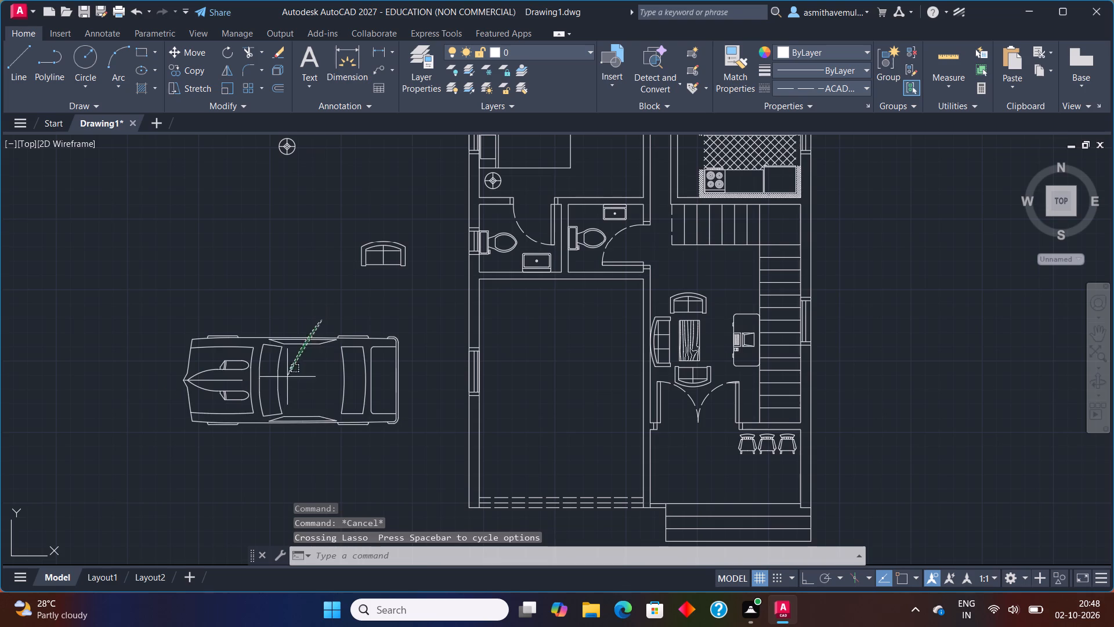
pyautogui.moveTo(287, 381); pyautogui.dragTo(284, 437)
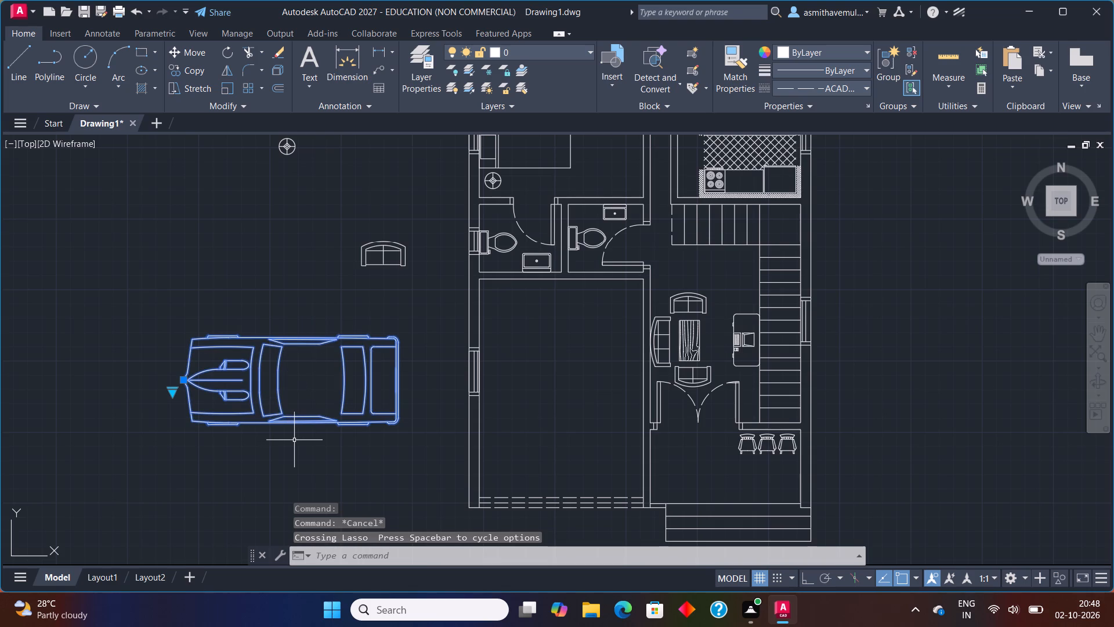
pyautogui.press('e')
pyautogui.press('BackSpace')
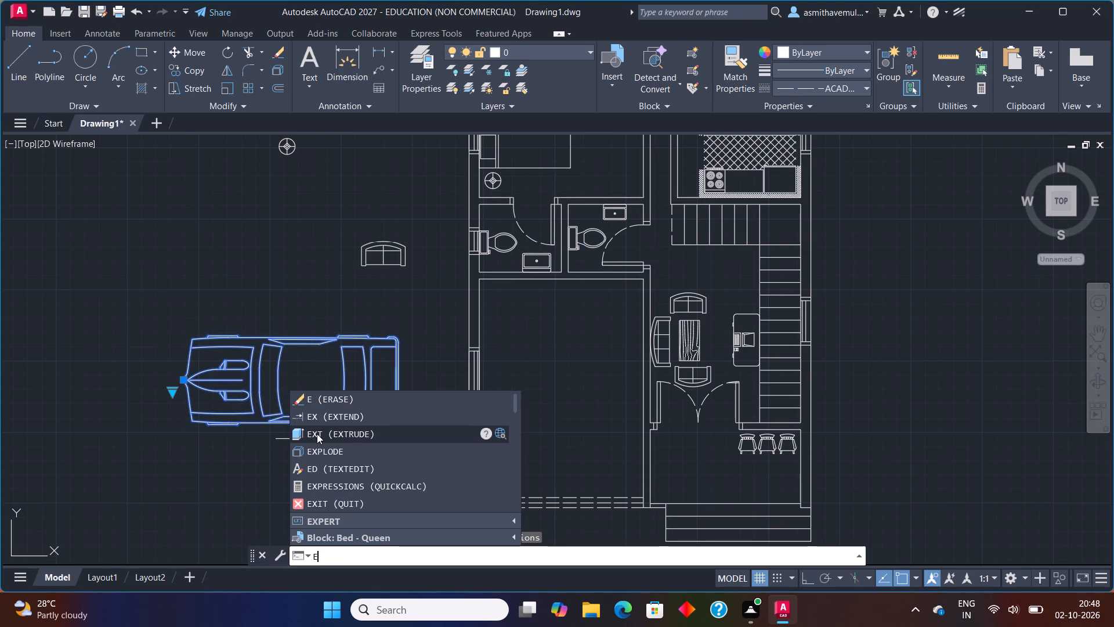
pyautogui.press('BackSpace')
pyautogui.write('RO')
pyautogui.press('Return')
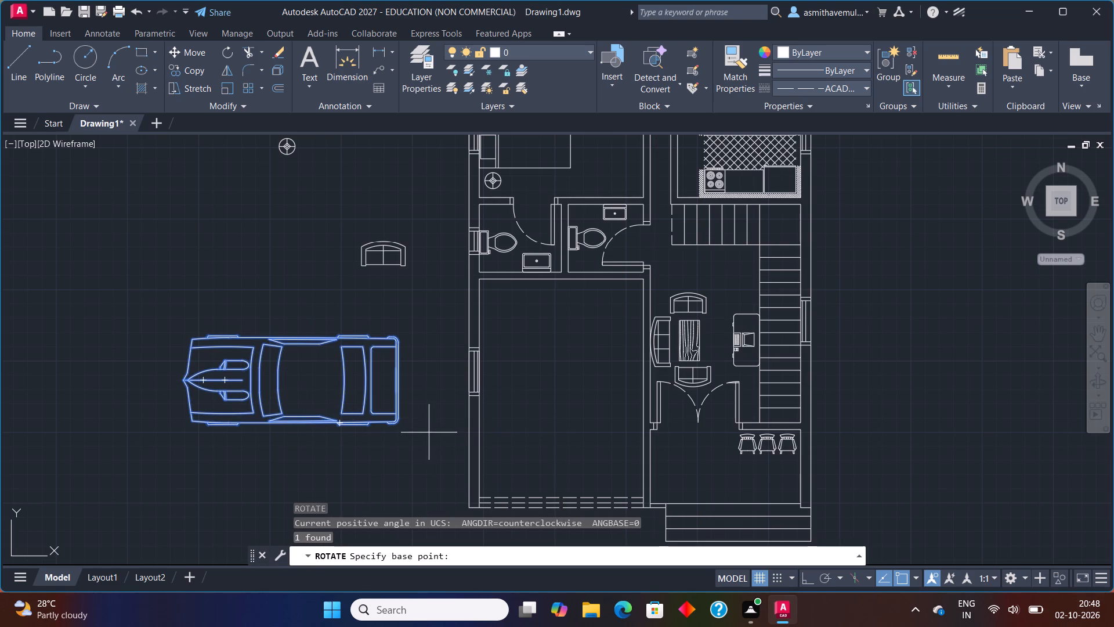
pyautogui.click(402, 421)
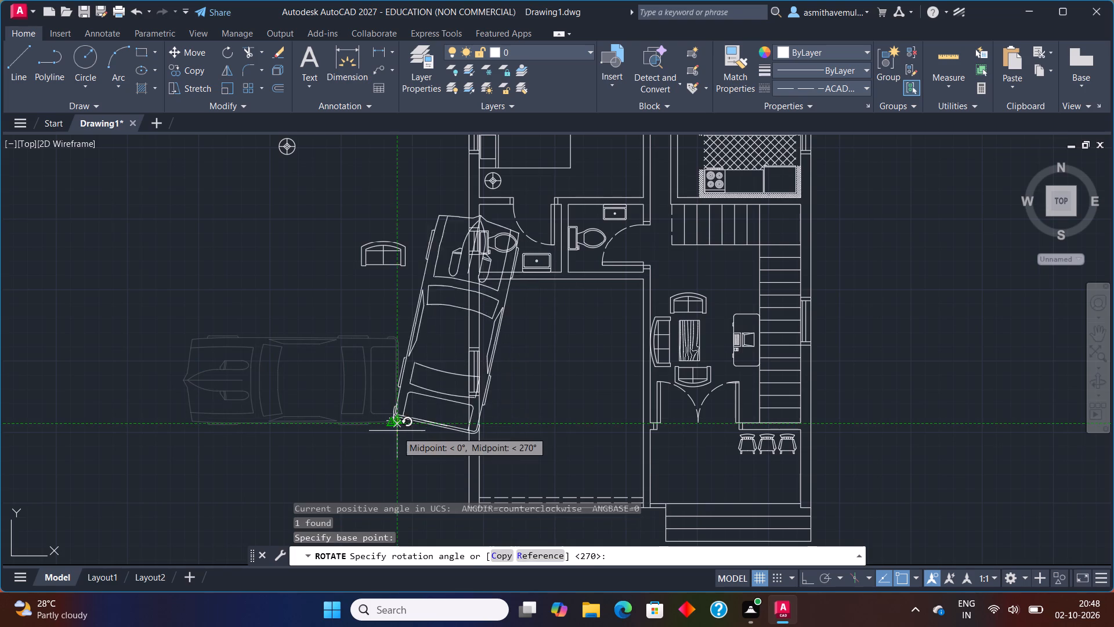
pyautogui.press('F8')
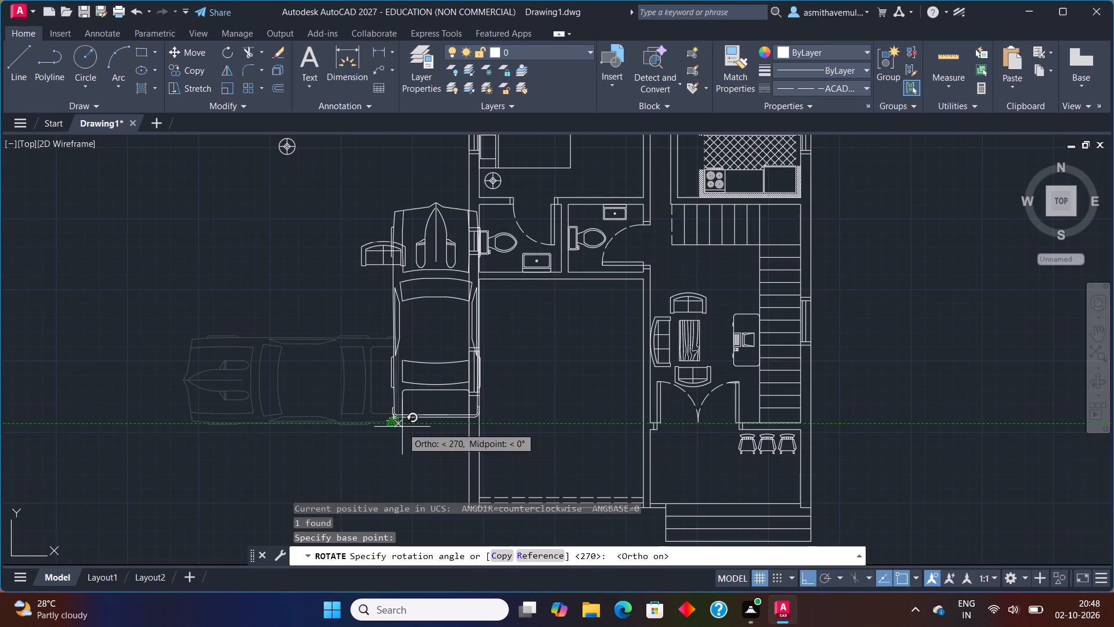
pyautogui.click(402, 426)
# Scale the car down freehand about its southwest rear corner, to a little under half its size.
pyautogui.moveTo(432, 454); pyautogui.dragTo(353, 369)
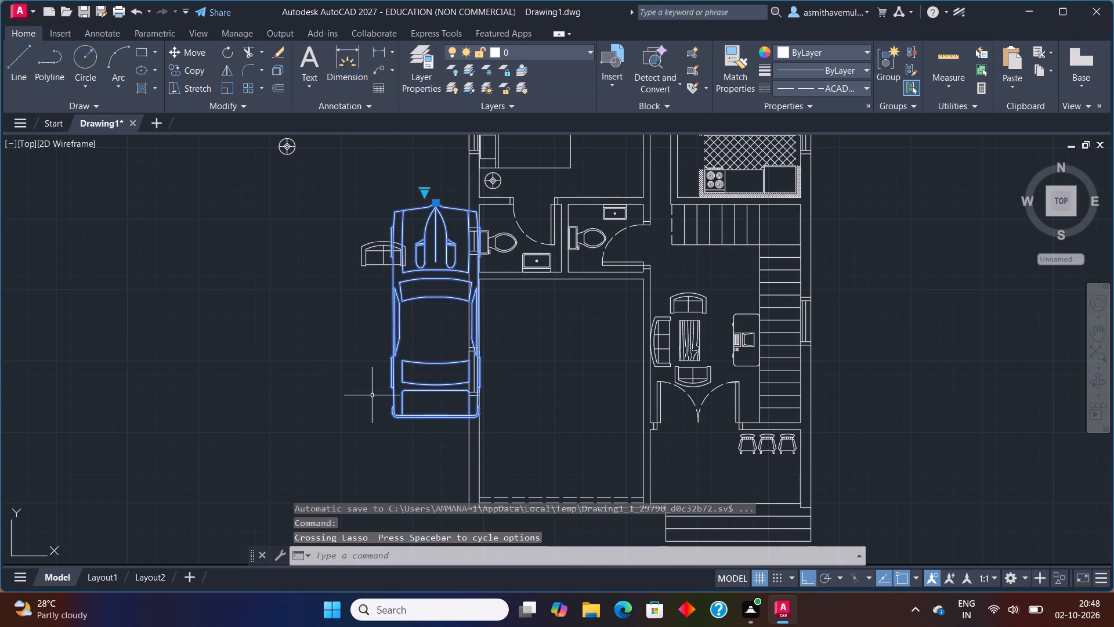
pyautogui.write('SCALE')
pyautogui.press('Return')
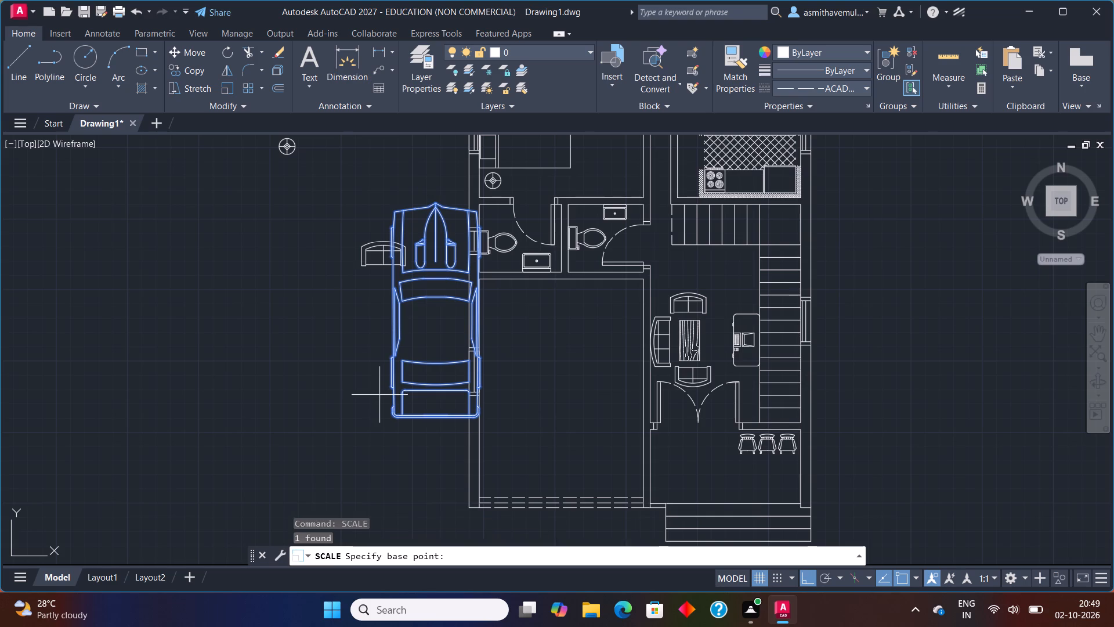
pyautogui.click(389, 411)
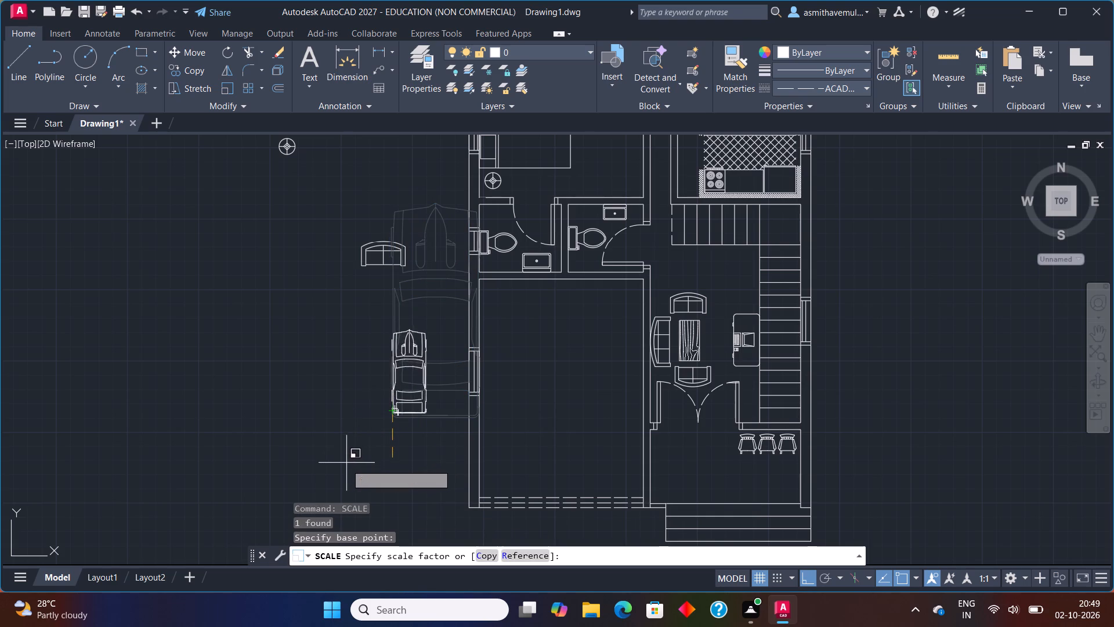
pyautogui.click(342, 470)
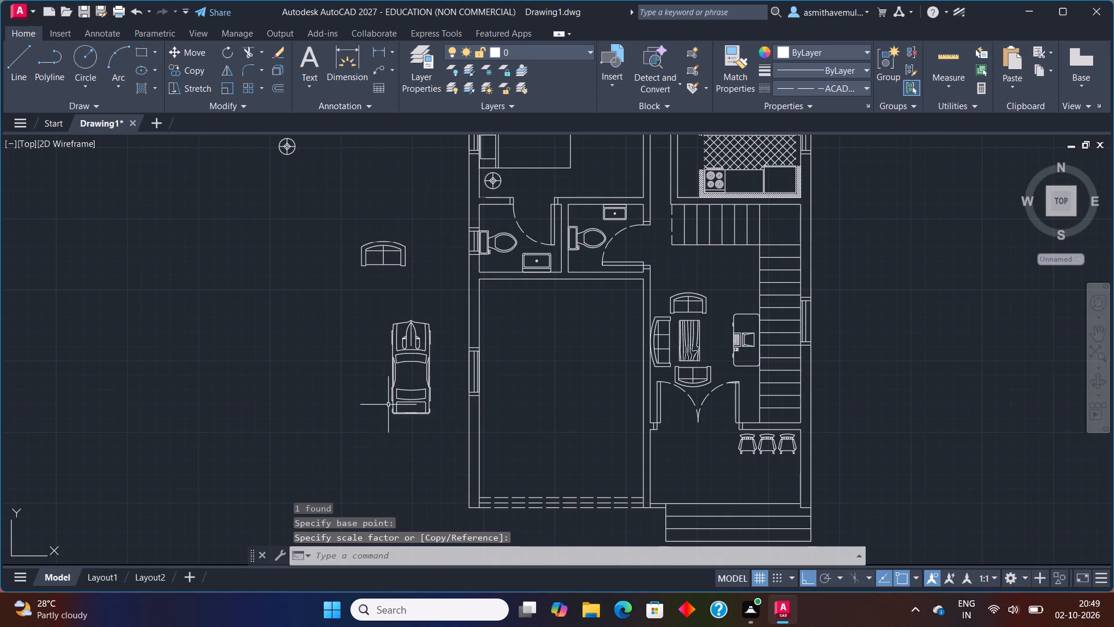
# Scale the car up freehand about its southwest rear corner, by roughly one third.
pyautogui.moveTo(433, 392); pyautogui.dragTo(284, 392)
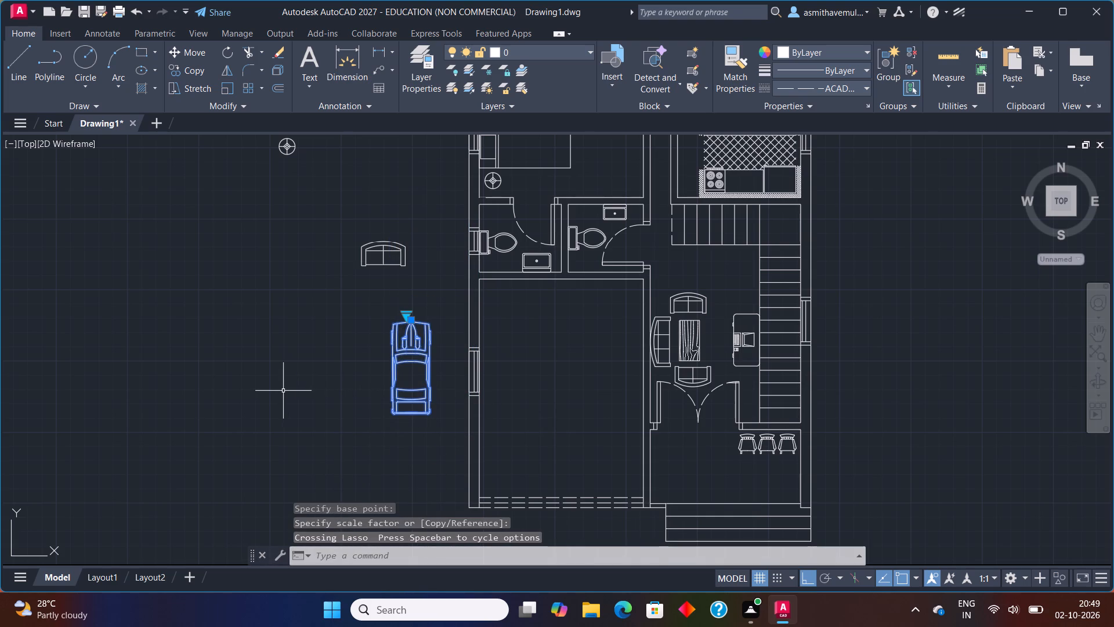
pyautogui.write('SCALE')
pyautogui.press('Return')
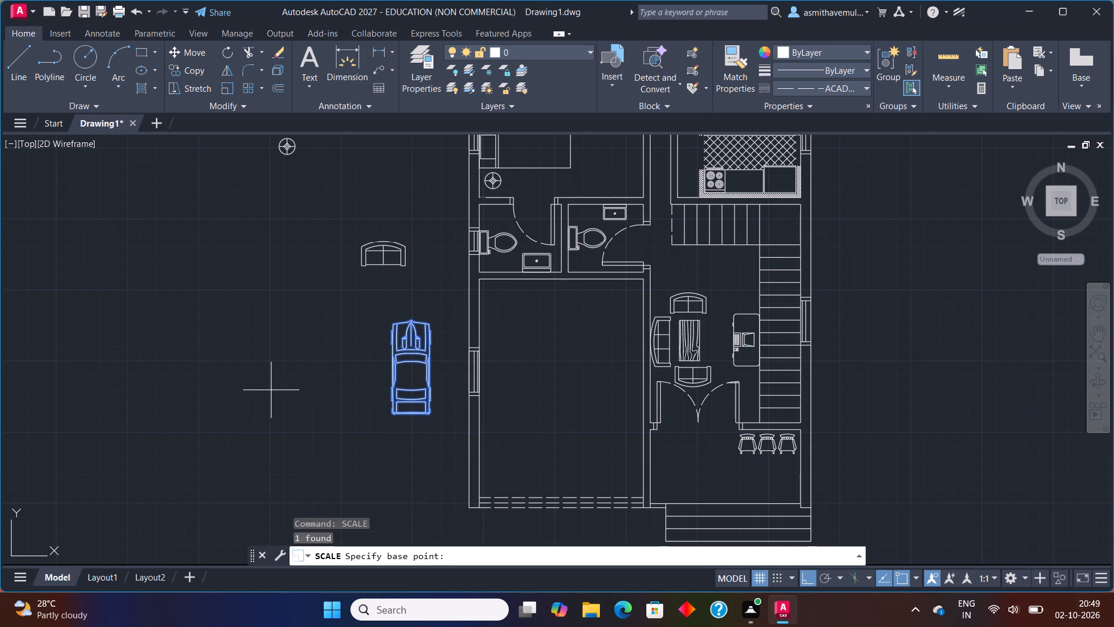
pyautogui.click(389, 417)
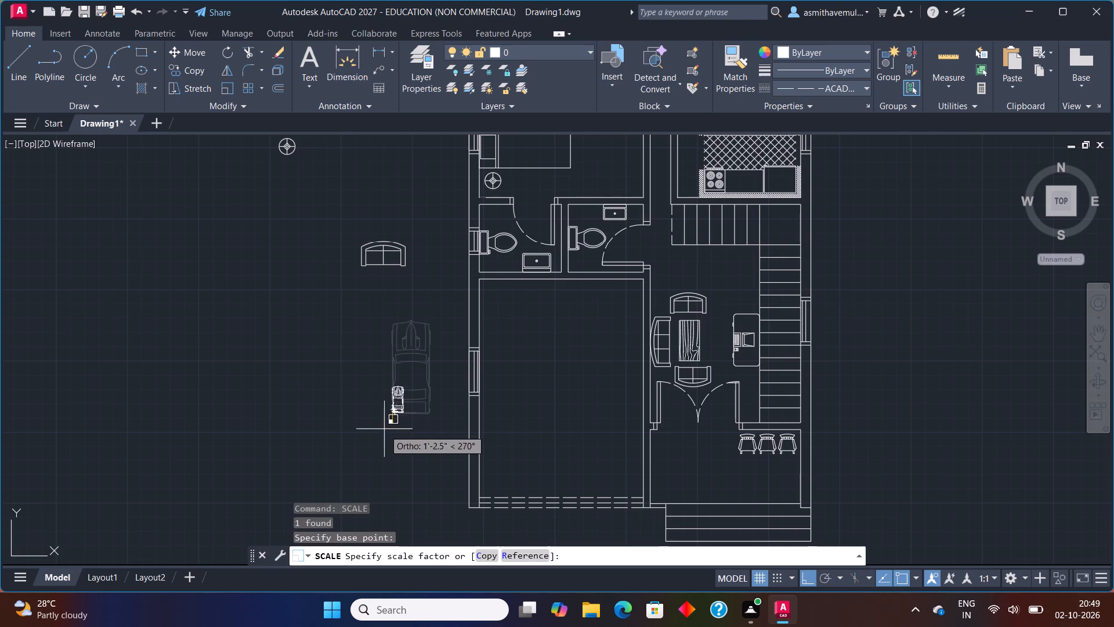
pyautogui.click(359, 491)
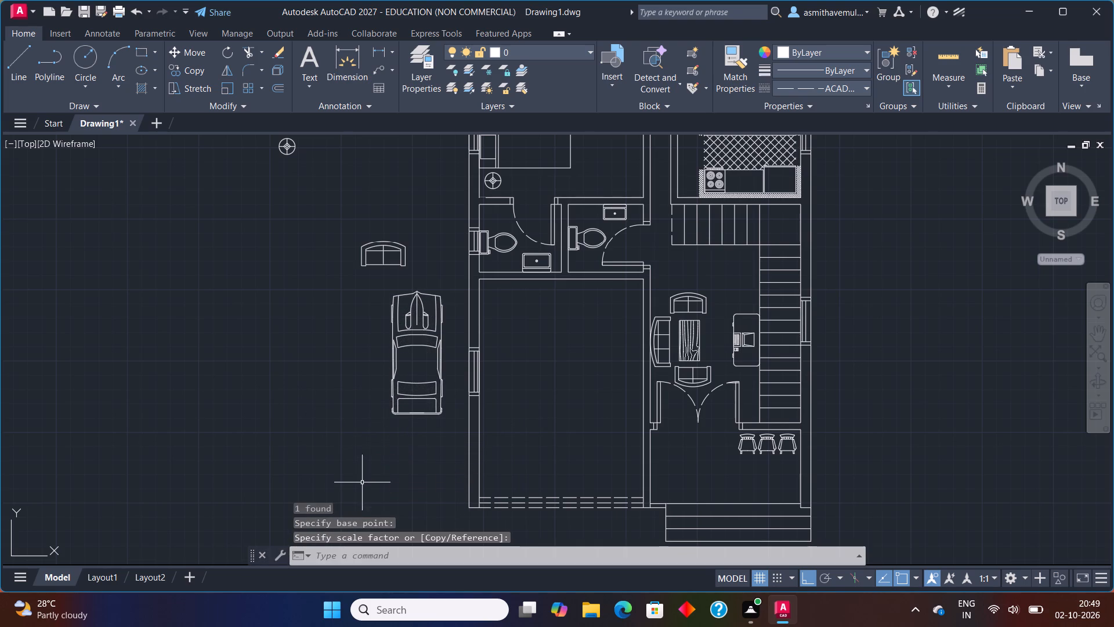
# Move the car with Ortho off into the large southwest room, placing it near the middle of the floor.
pyautogui.moveTo(447, 392); pyautogui.dragTo(295, 391)
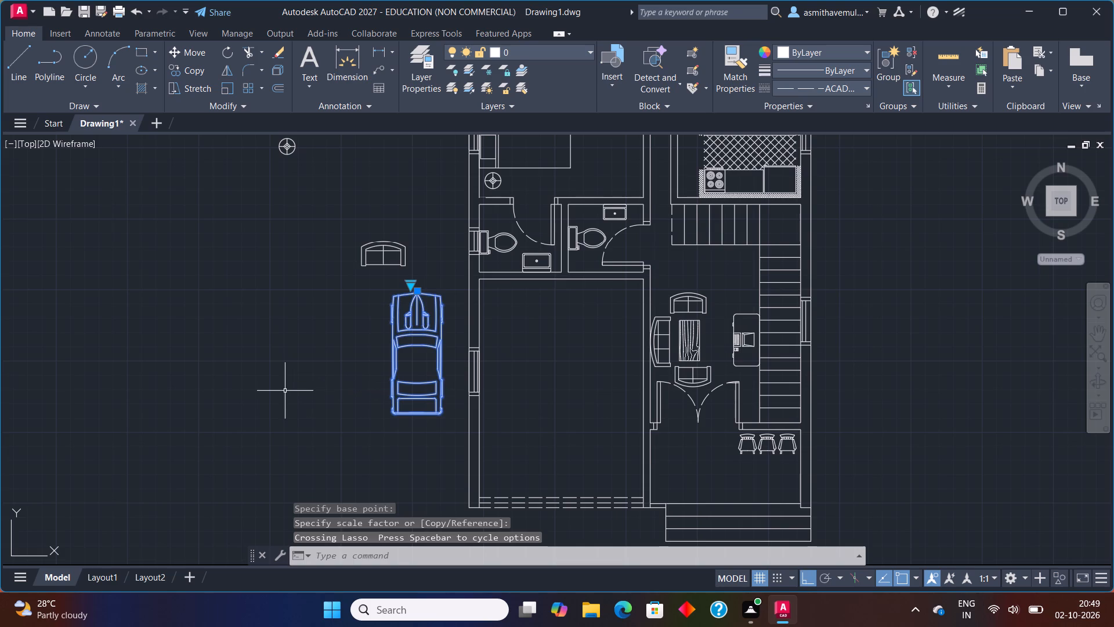
pyautogui.press('m')
pyautogui.press('Return')
pyautogui.click(412, 409)
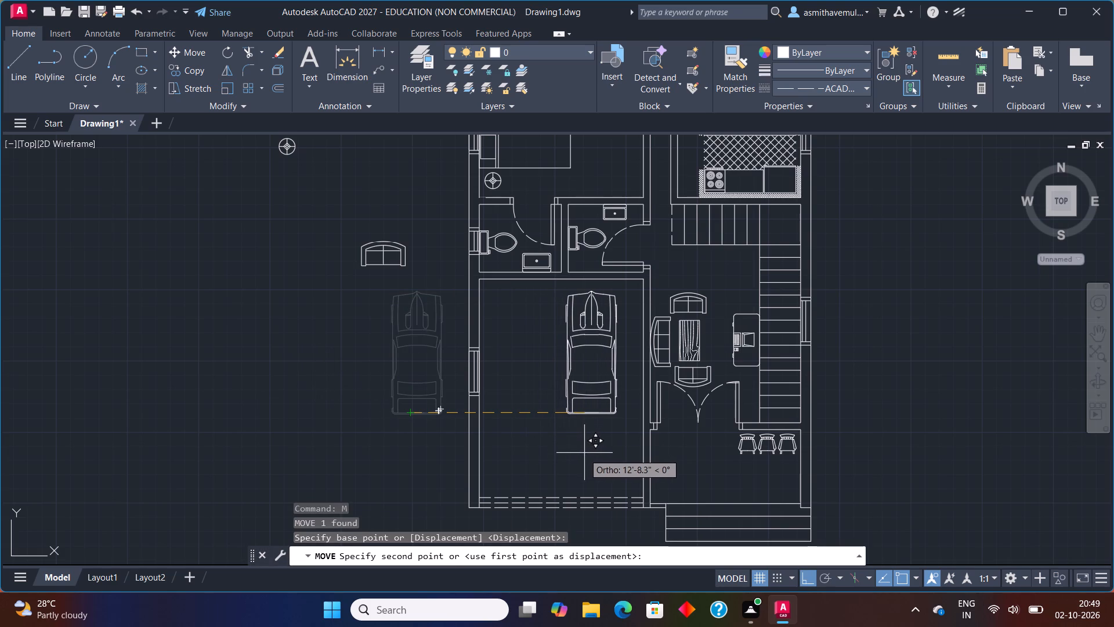
pyautogui.press('F8')
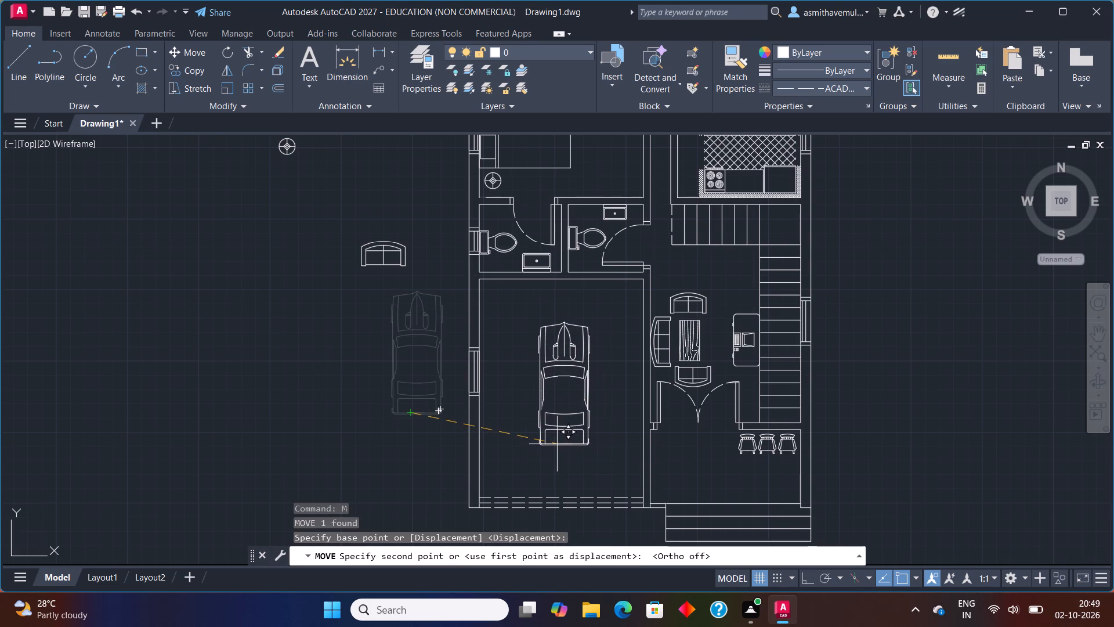
pyautogui.click(556, 446)
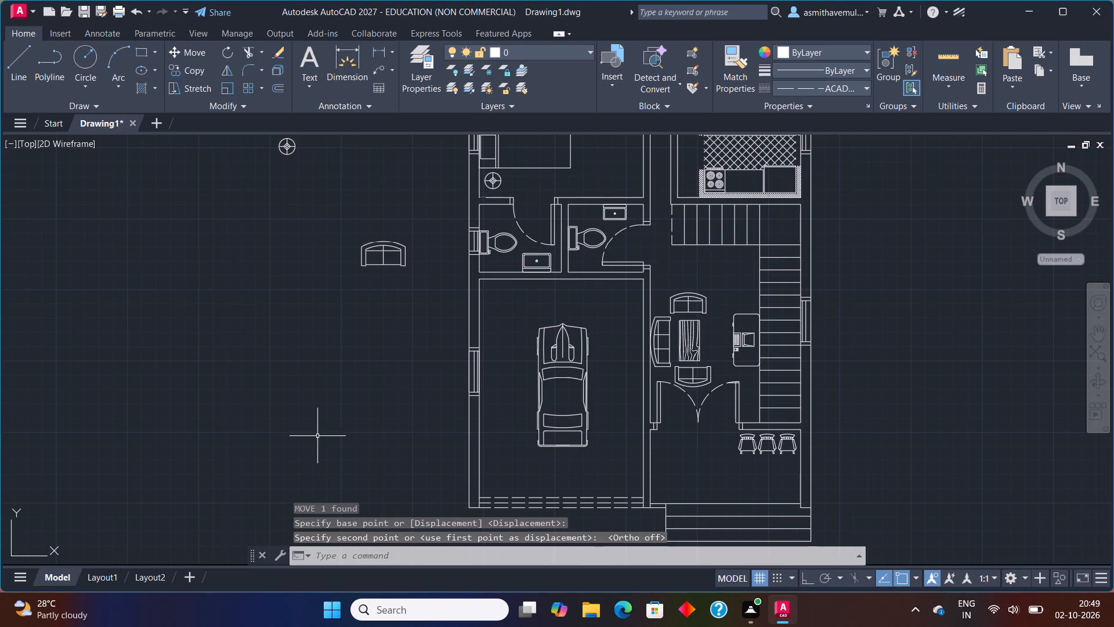
# Change the linetype of the door swing arcs of both northern bedrooms to ACAD_ISO02W100.
pyautogui.scroll(-1, 504, 406)
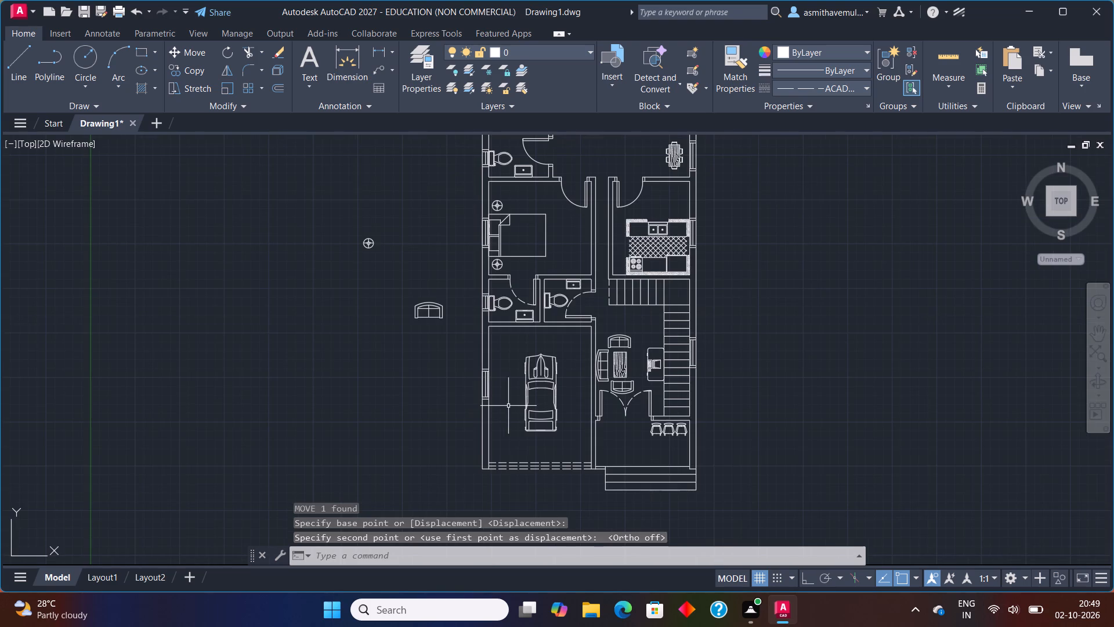
pyautogui.moveTo(508, 406); pyautogui.dragTo(521, 442, button='middle')
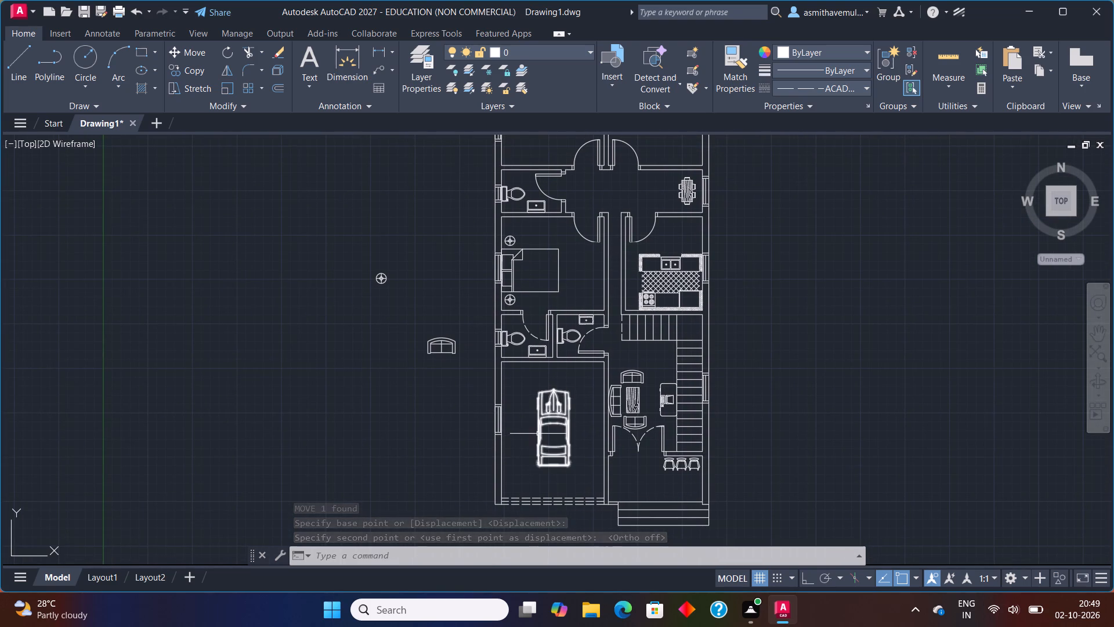
pyautogui.moveTo(549, 294); pyautogui.dragTo(553, 384, button='middle')
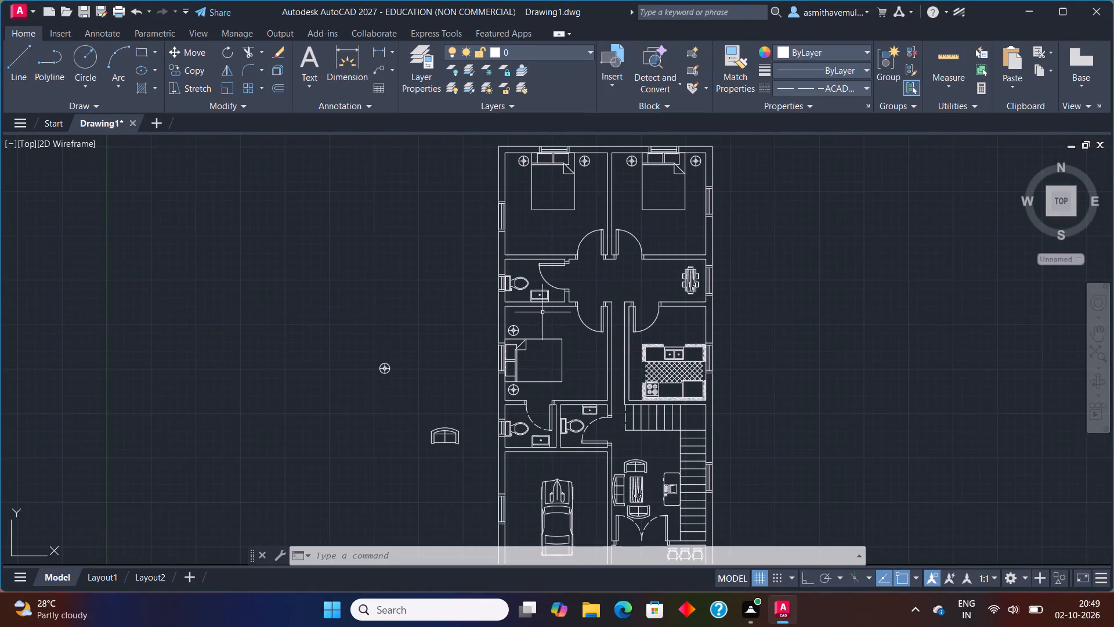
pyautogui.moveTo(658, 290); pyautogui.dragTo(650, 322, button='middle')
pyautogui.scroll(1, 635, 305)
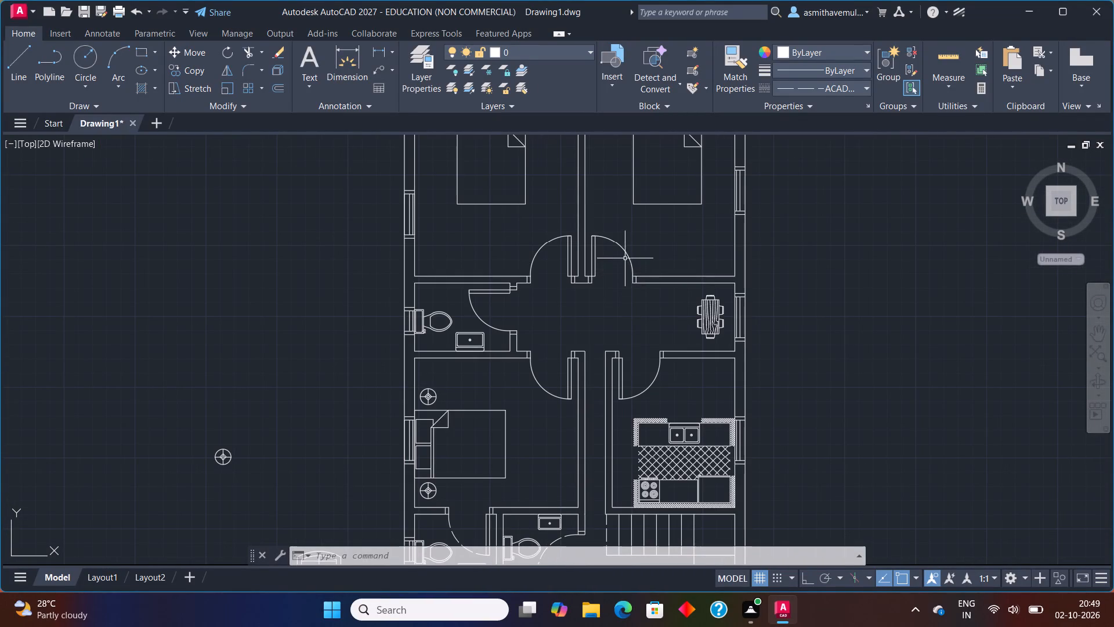
pyautogui.click(627, 254)
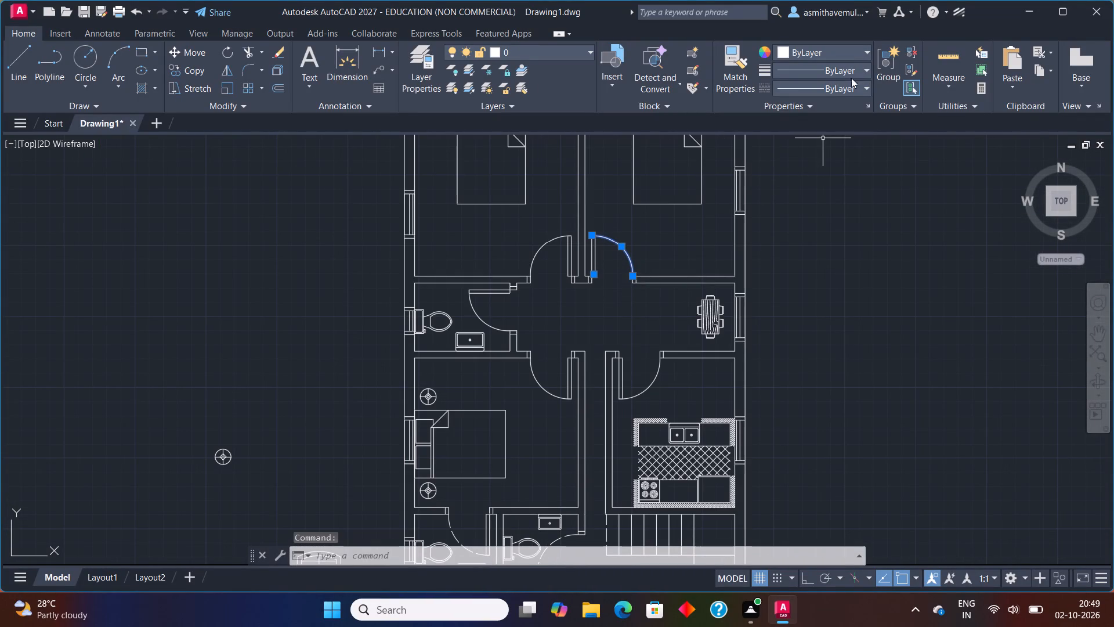
pyautogui.click(849, 85)
pyautogui.click(849, 136)
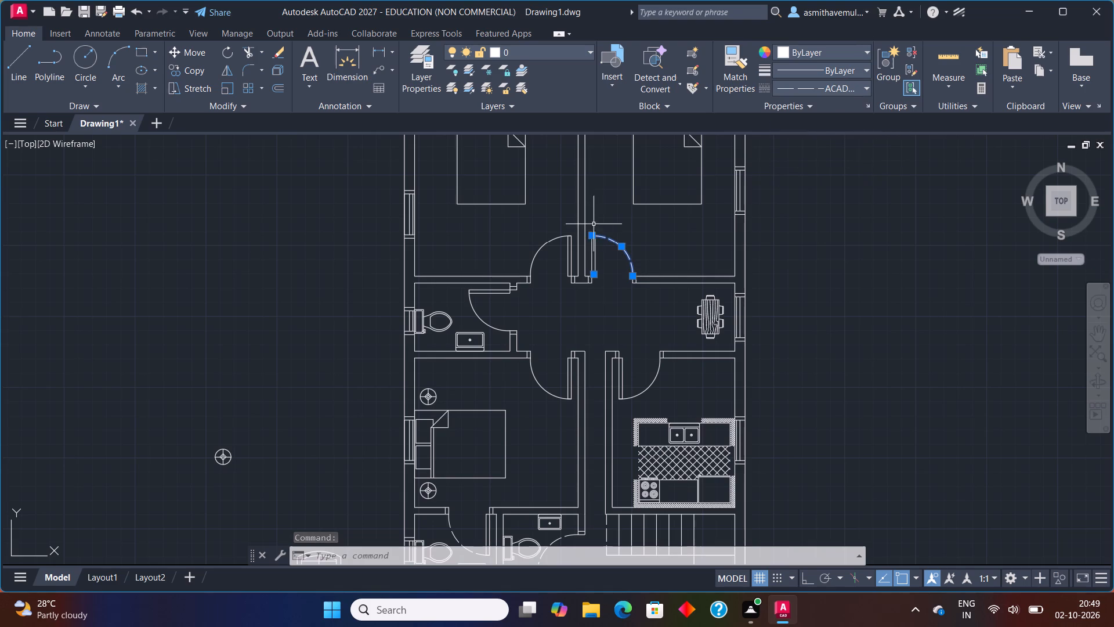
pyautogui.press('Escape')
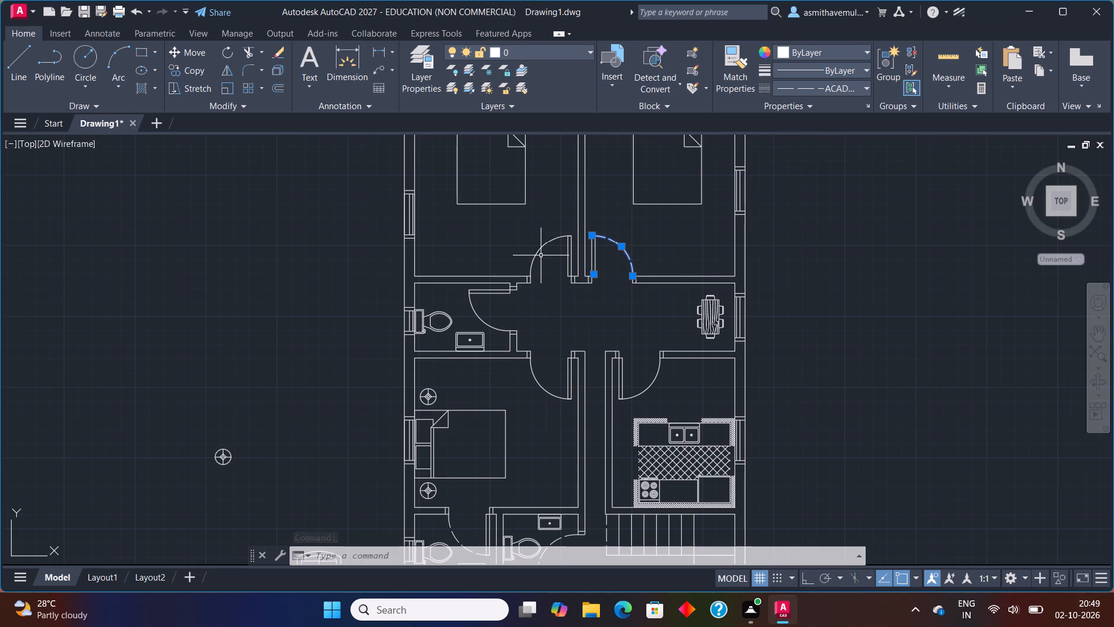
pyautogui.click(541, 244)
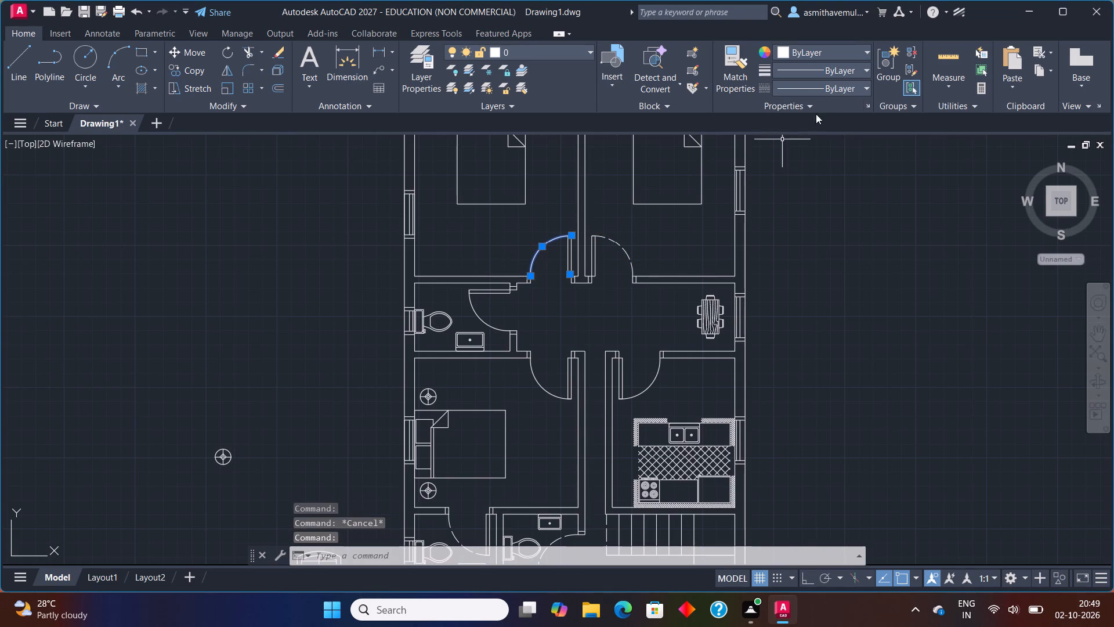
pyautogui.click(834, 86)
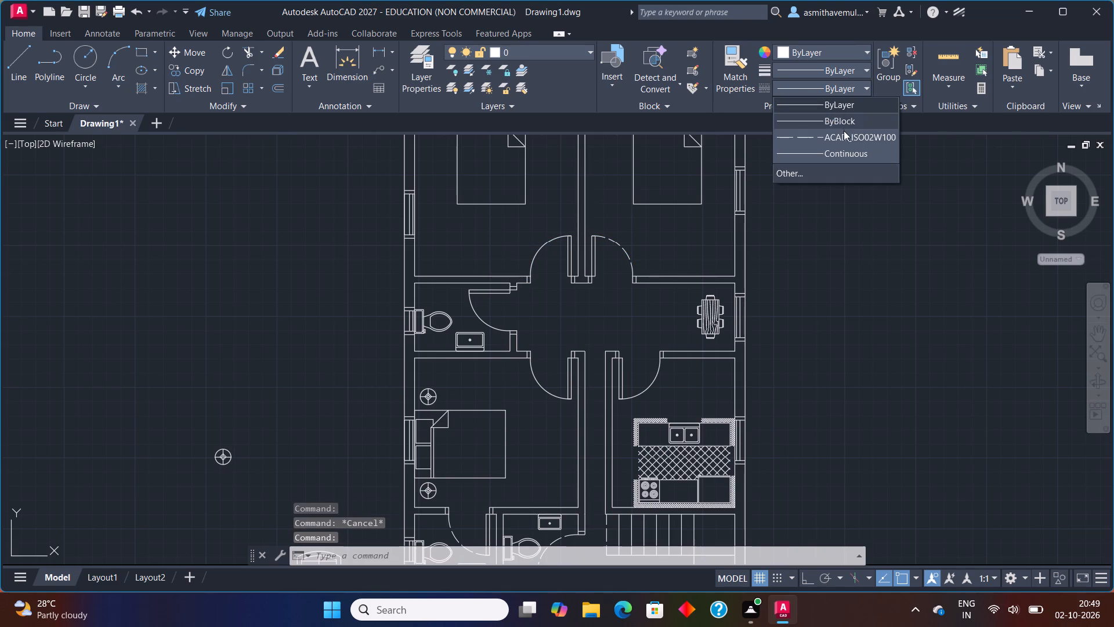
pyautogui.click(845, 133)
pyautogui.scroll(-1, 720, 260)
pyautogui.moveTo(572, 298); pyautogui.dragTo(610, 242, button='middle')
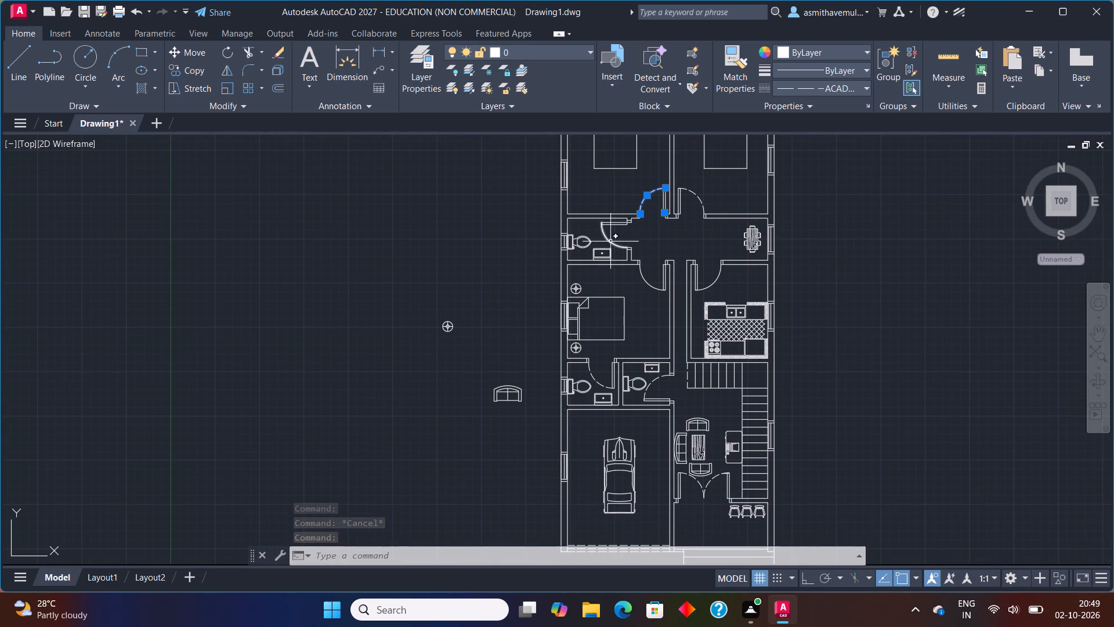
pyautogui.press('Escape')
# Change the linetype of the door swing arcs of the northwest bathroom and the middle west bedroom to ACAD_ISO02W100.
pyautogui.scroll(2, 622, 227)
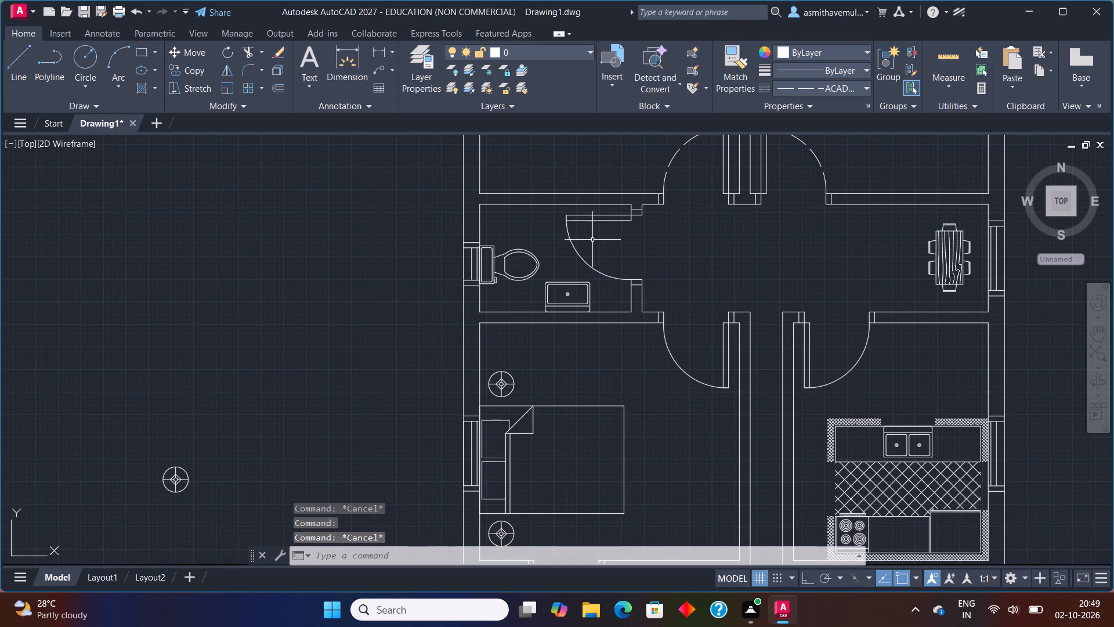
pyautogui.click(583, 257)
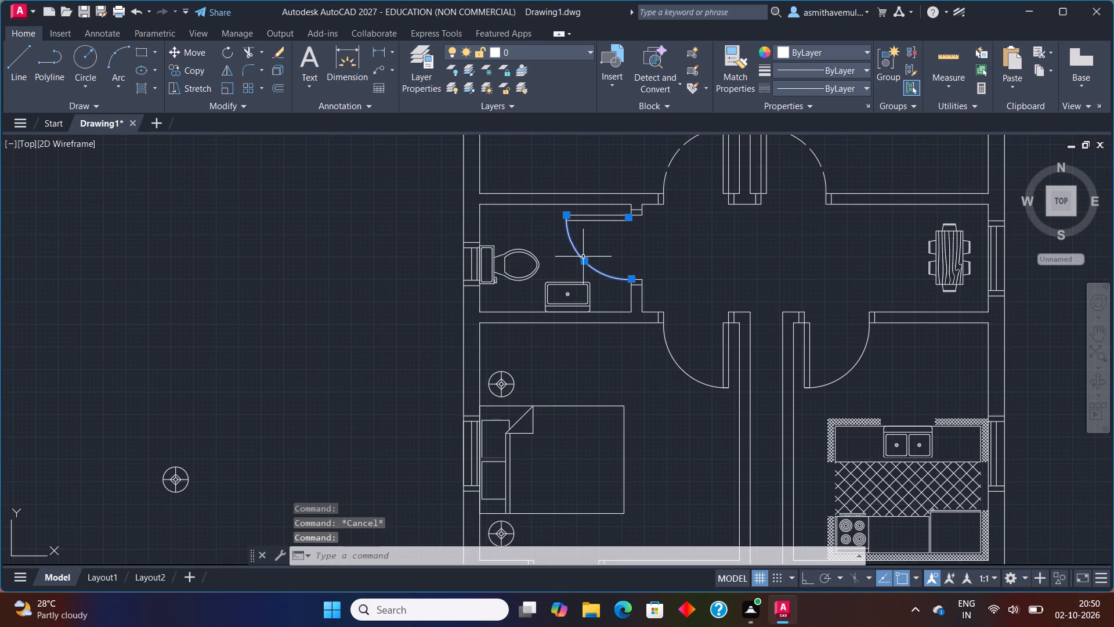
pyautogui.click(826, 88)
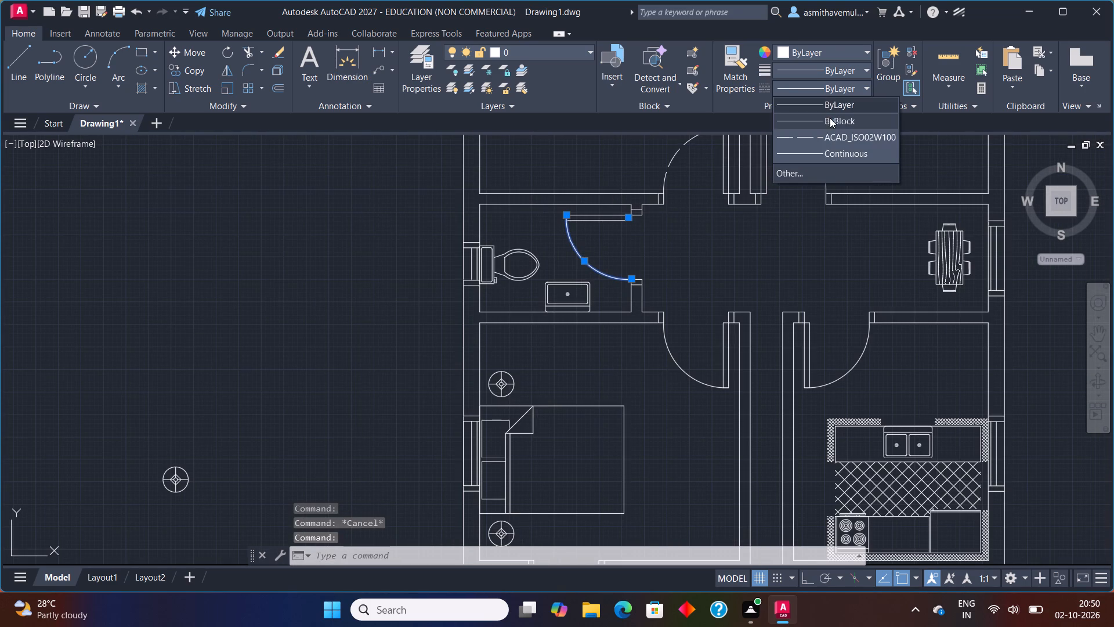
pyautogui.click(830, 131)
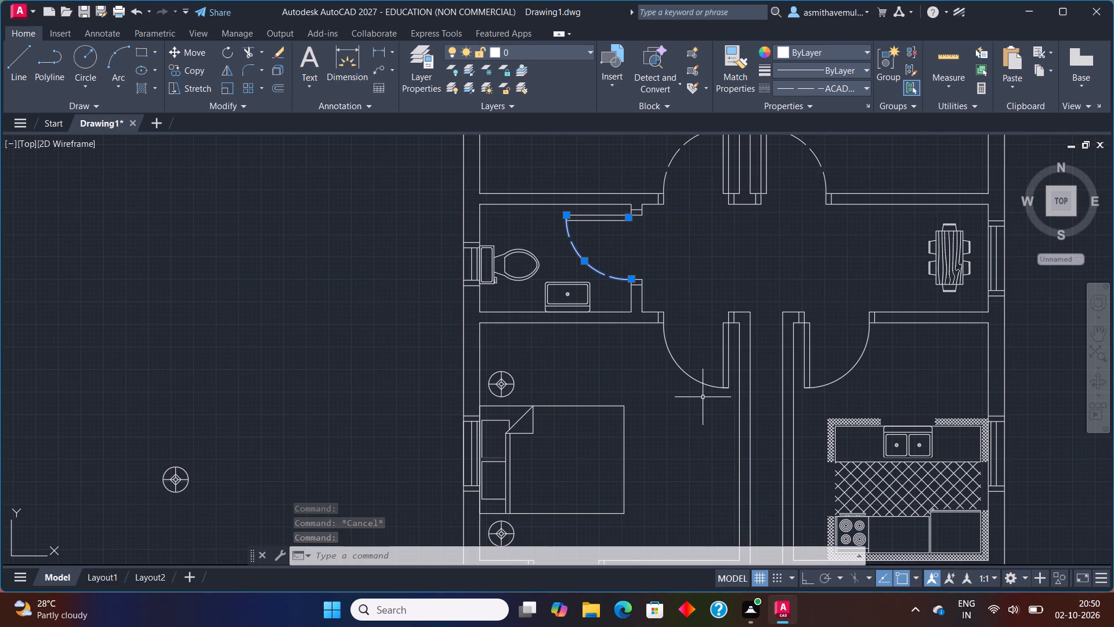
pyautogui.press('Escape')
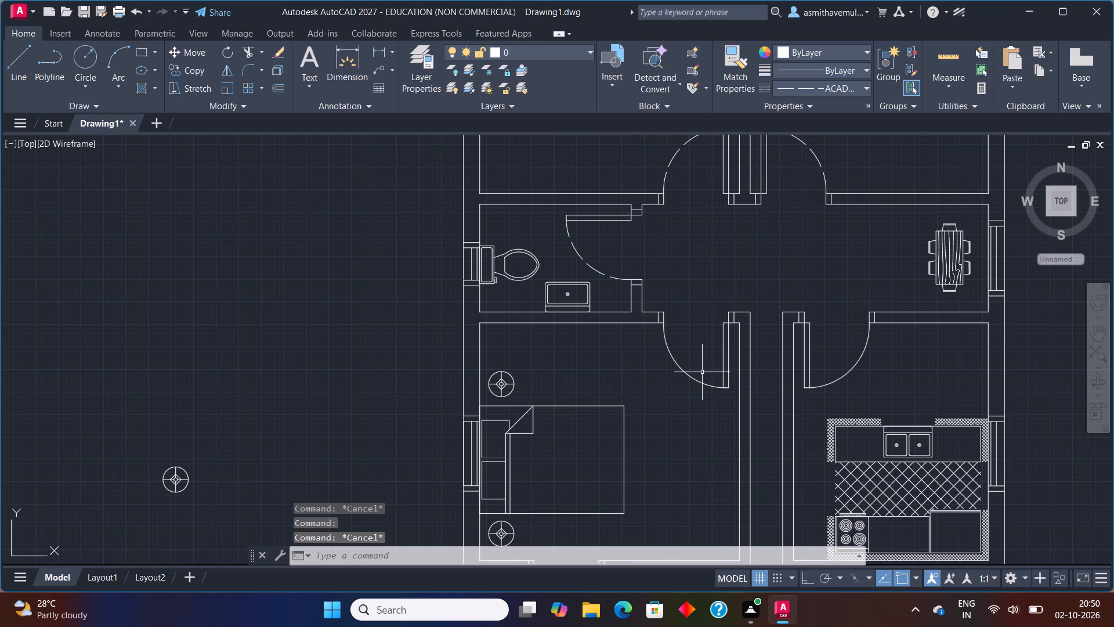
pyautogui.click(696, 378)
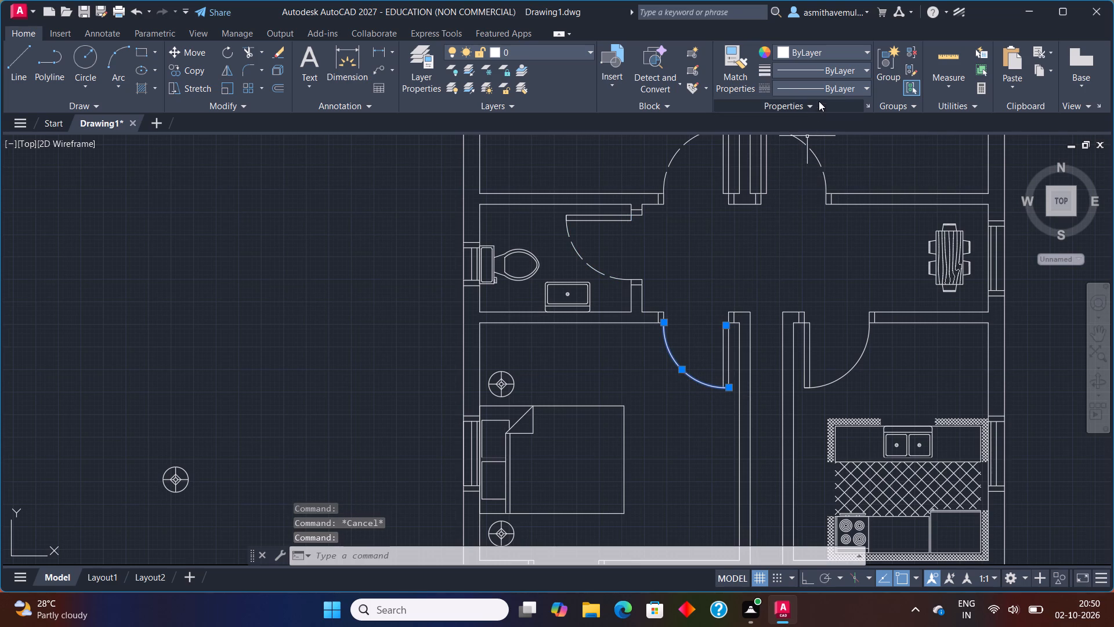
pyautogui.click(824, 82)
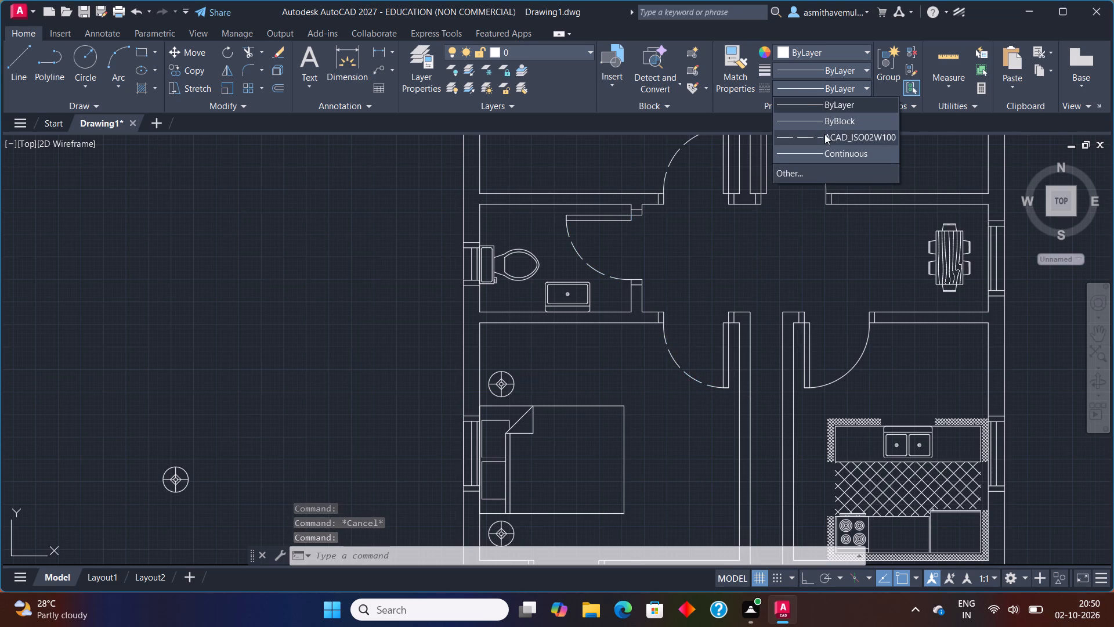
pyautogui.click(824, 134)
pyautogui.press('Escape')
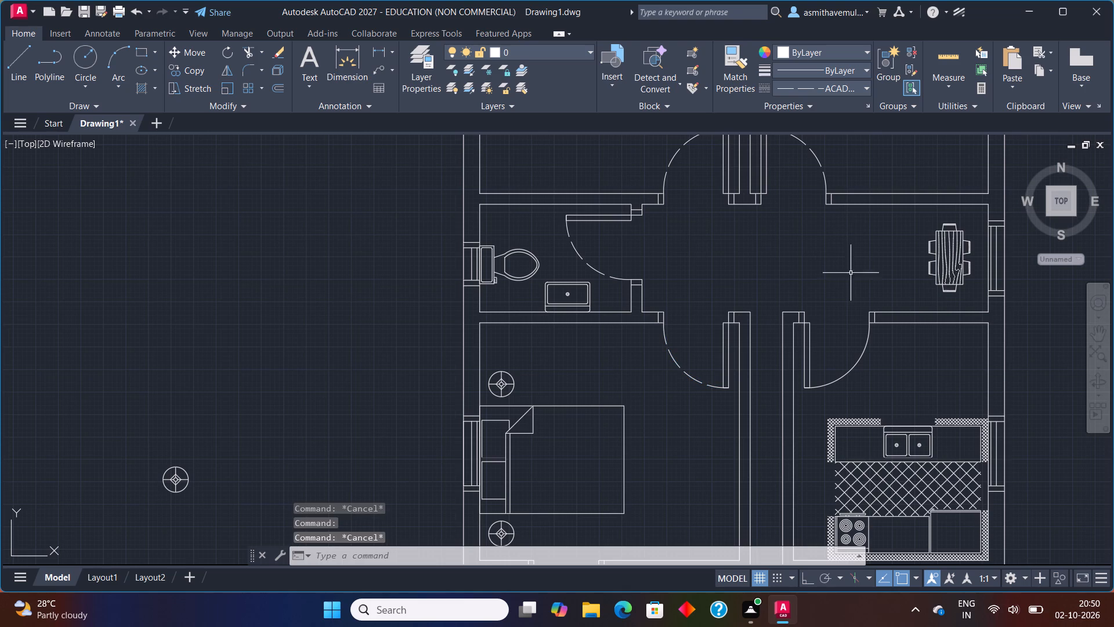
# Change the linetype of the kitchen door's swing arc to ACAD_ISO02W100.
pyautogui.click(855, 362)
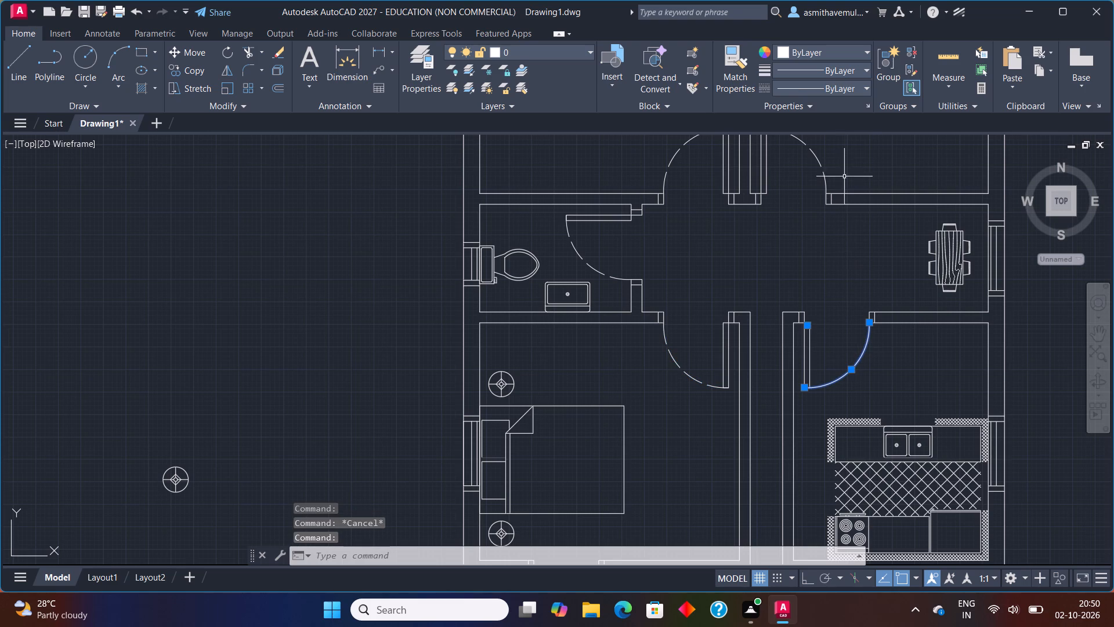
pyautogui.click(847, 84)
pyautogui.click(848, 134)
# Erase the spare lamp and sofa blocks lying west of the plan, together with the still-selected kitchen door arc.
pyautogui.scroll(-2, 848, 204)
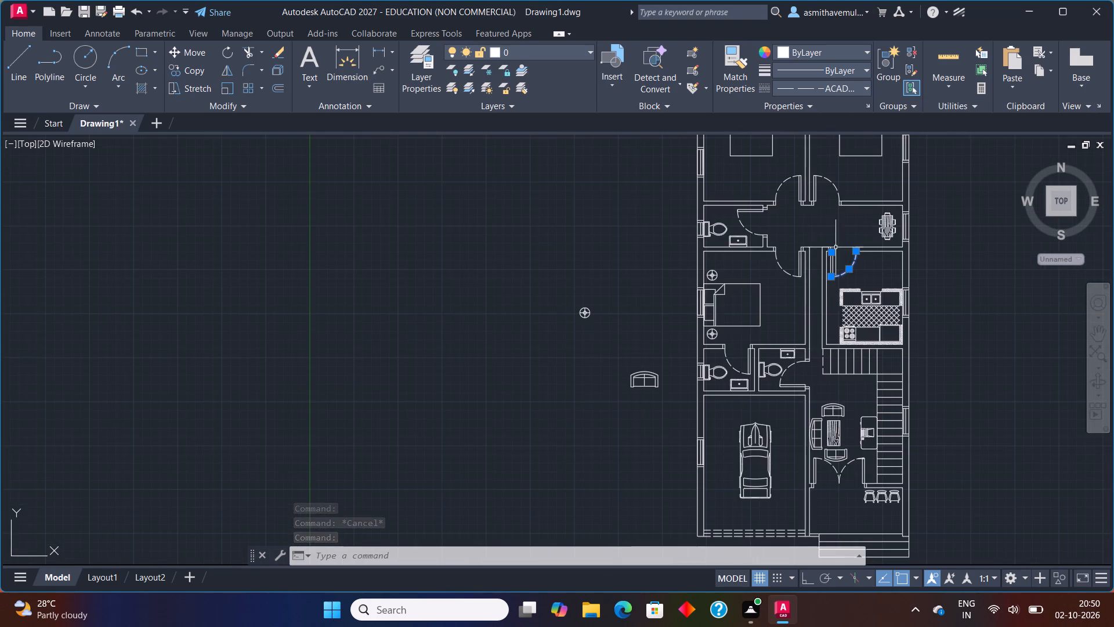
pyautogui.moveTo(833, 278); pyautogui.dragTo(751, 190, button='middle')
pyautogui.scroll(1, 757, 235)
pyautogui.moveTo(757, 236); pyautogui.dragTo(757, 256, button='middle')
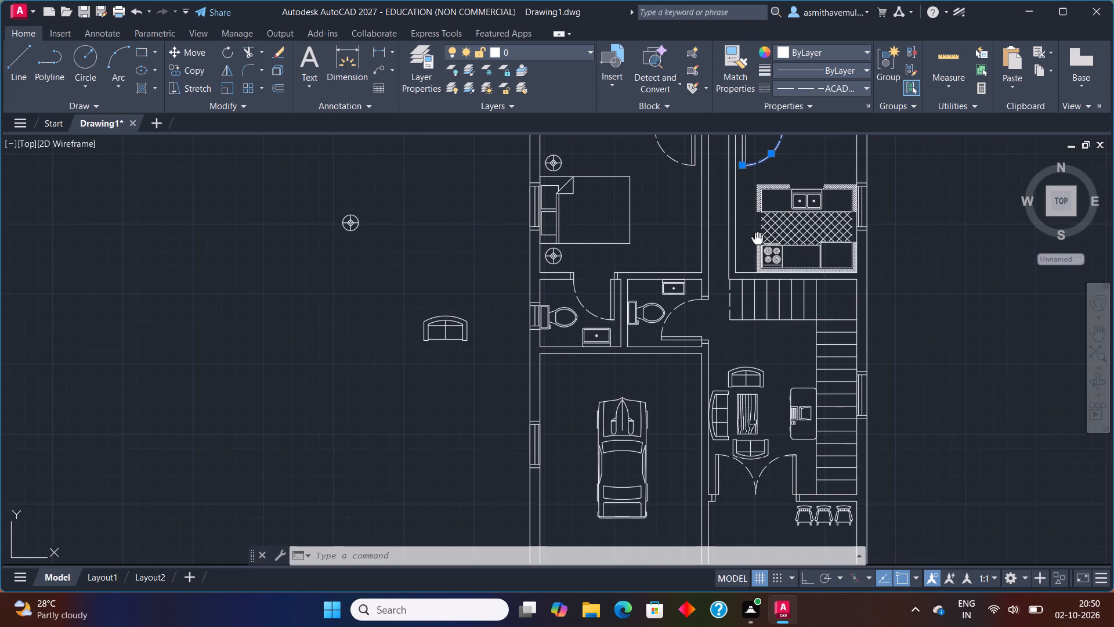
pyautogui.moveTo(757, 256); pyautogui.dragTo(759, 390, button='middle')
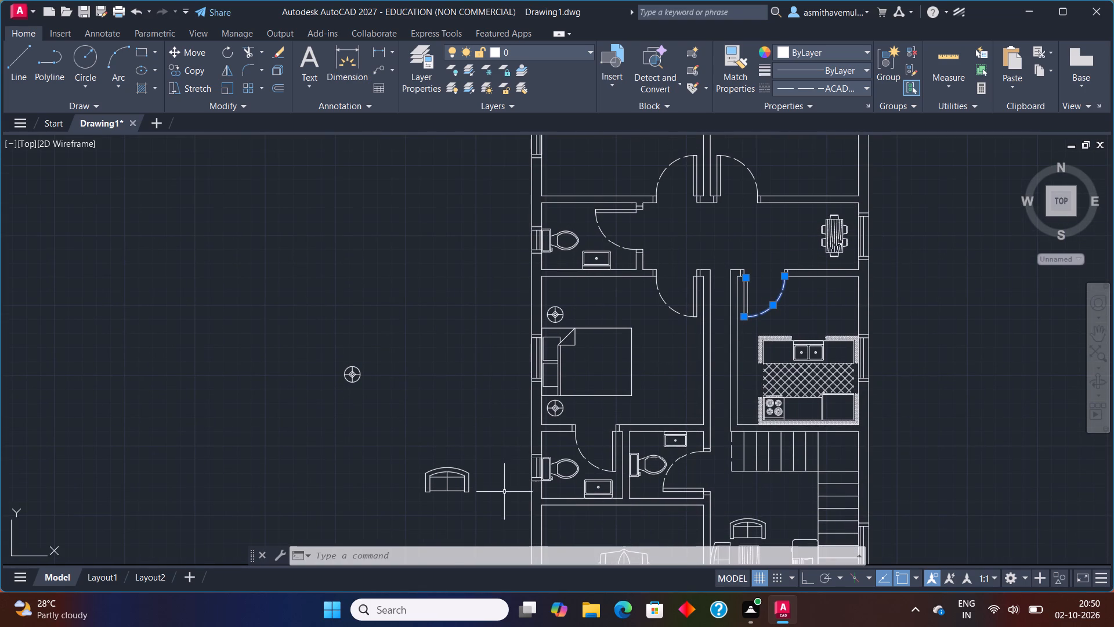
pyautogui.moveTo(504, 503); pyautogui.dragTo(434, 553)
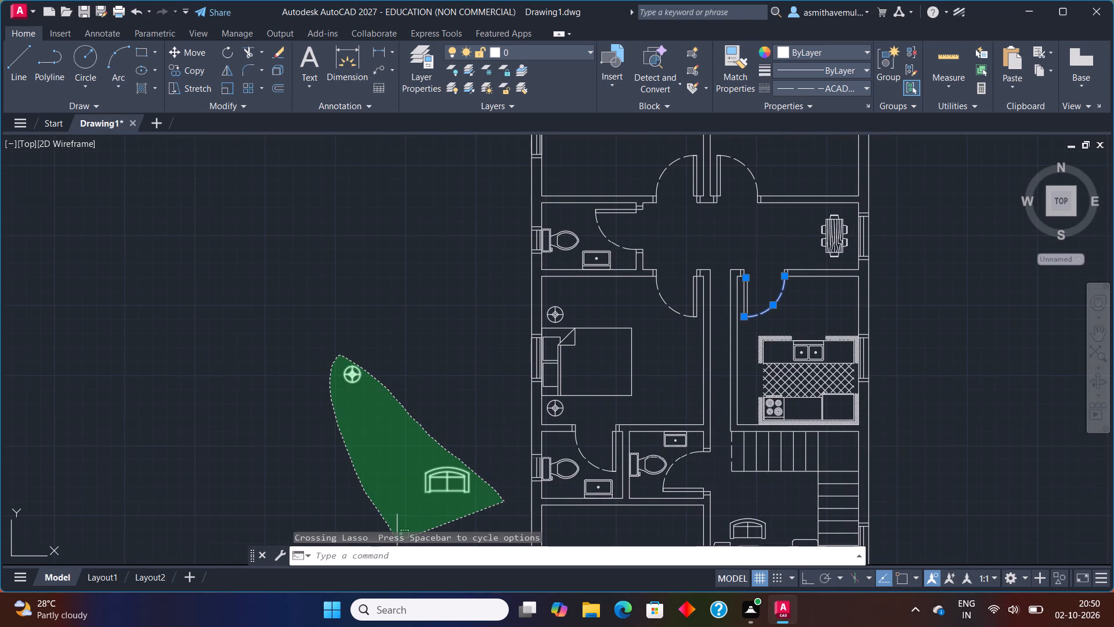
pyautogui.press('Delete')
# Copy the washbasin from the small toilet beside the stairs to the dining area's north wall, just northwest of the dining table.
pyautogui.scroll(-1, 493, 333)
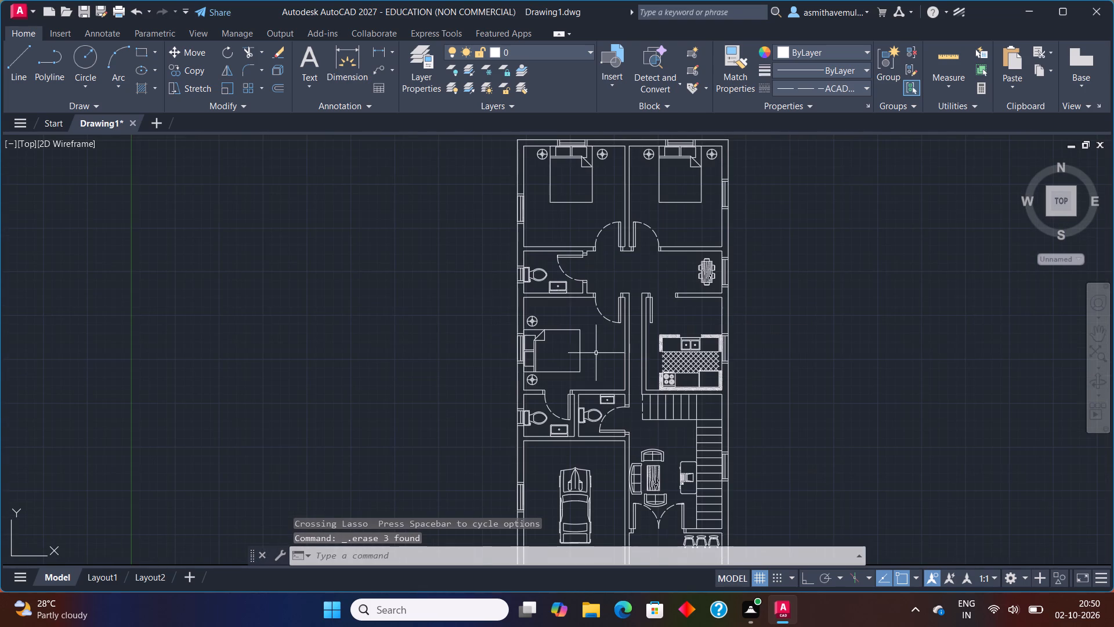
pyautogui.moveTo(619, 365); pyautogui.dragTo(516, 385, button='middle')
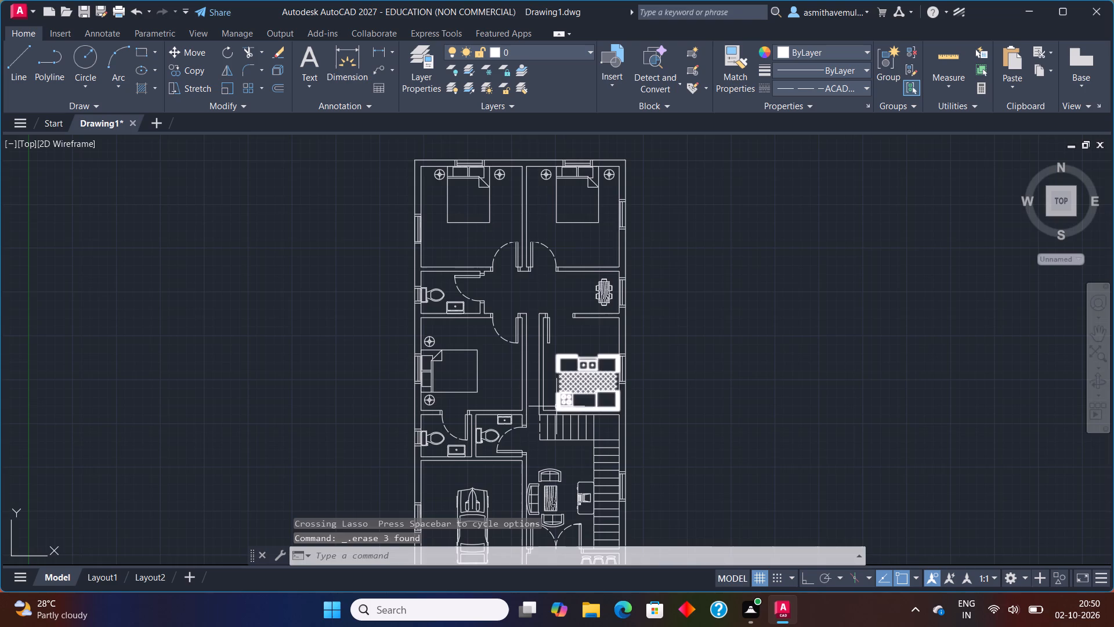
pyautogui.moveTo(556, 408); pyautogui.dragTo(594, 333, button='middle')
pyautogui.scroll(1, 624, 228)
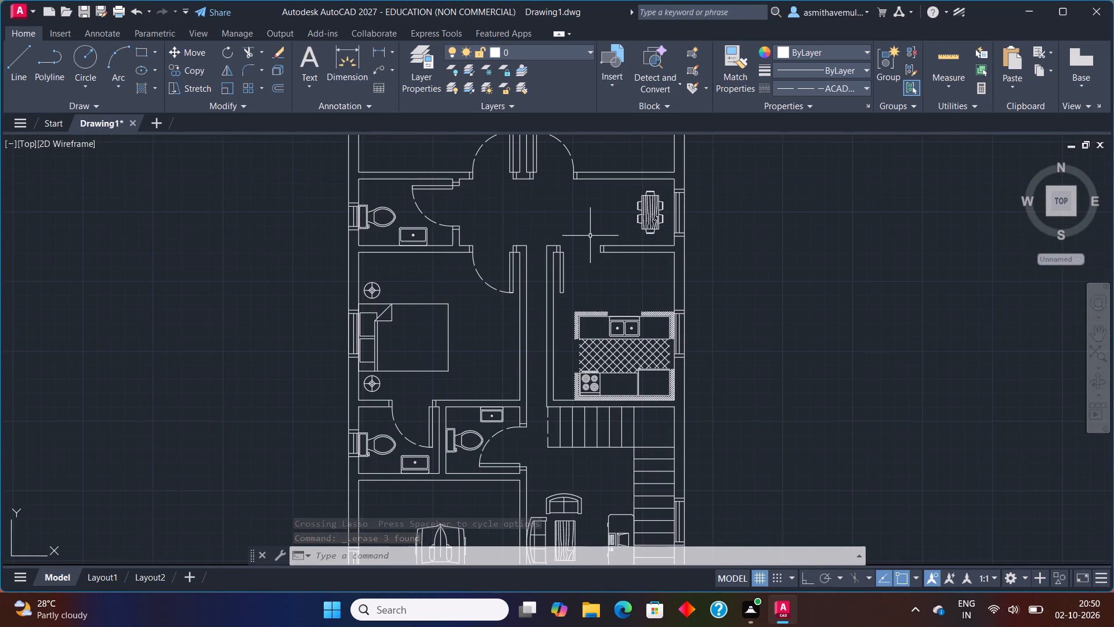
pyautogui.moveTo(590, 236); pyautogui.dragTo(607, 291, button='middle')
pyautogui.scroll(-1, 607, 293)
pyautogui.scroll(1, 553, 403)
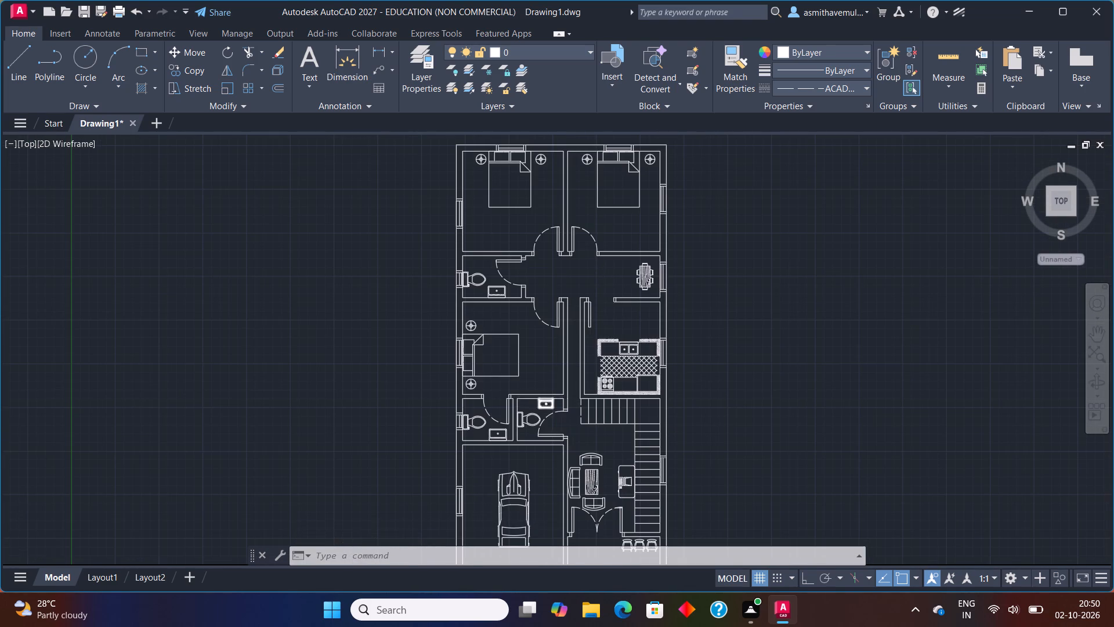
pyautogui.click(552, 406)
pyautogui.press('c')
pyautogui.press('o')
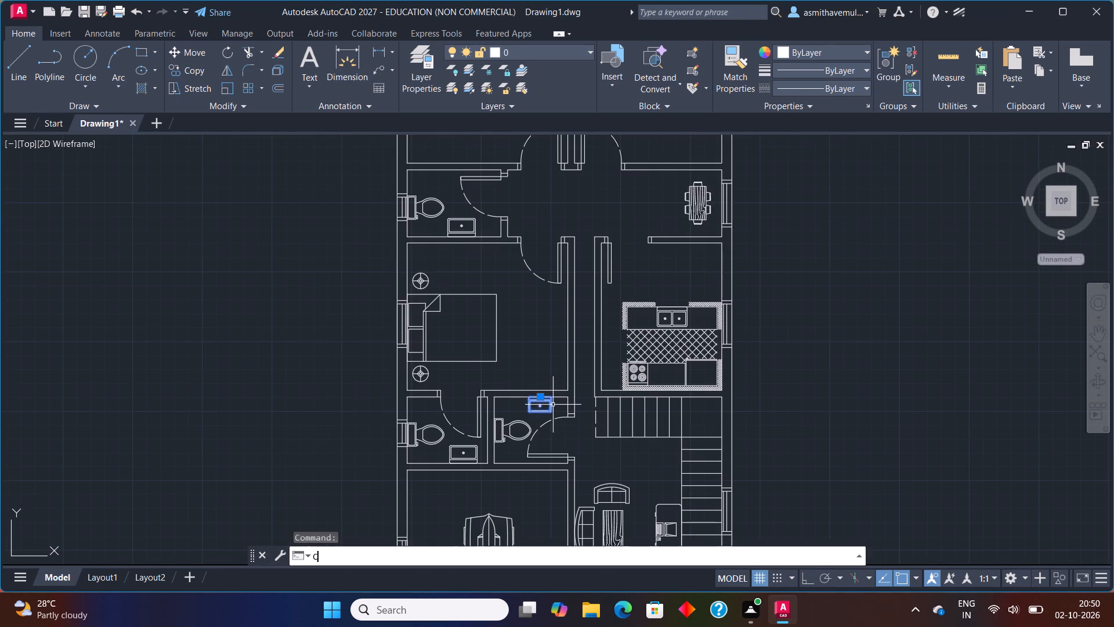
pyautogui.press('p')
pyautogui.press('y')
pyautogui.press('Return')
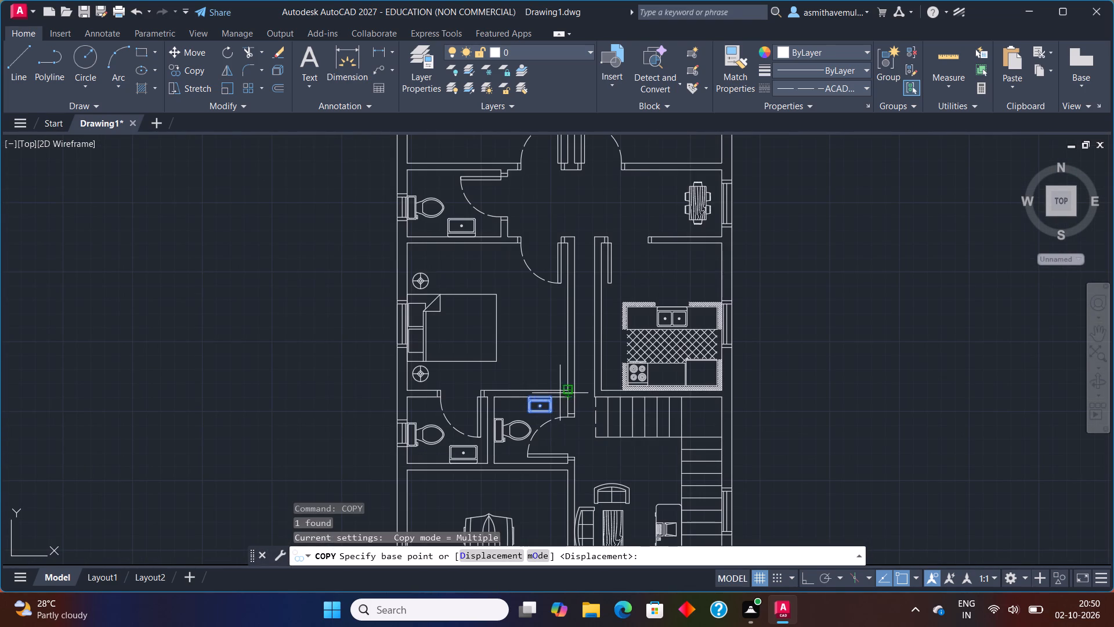
pyautogui.click(540, 395)
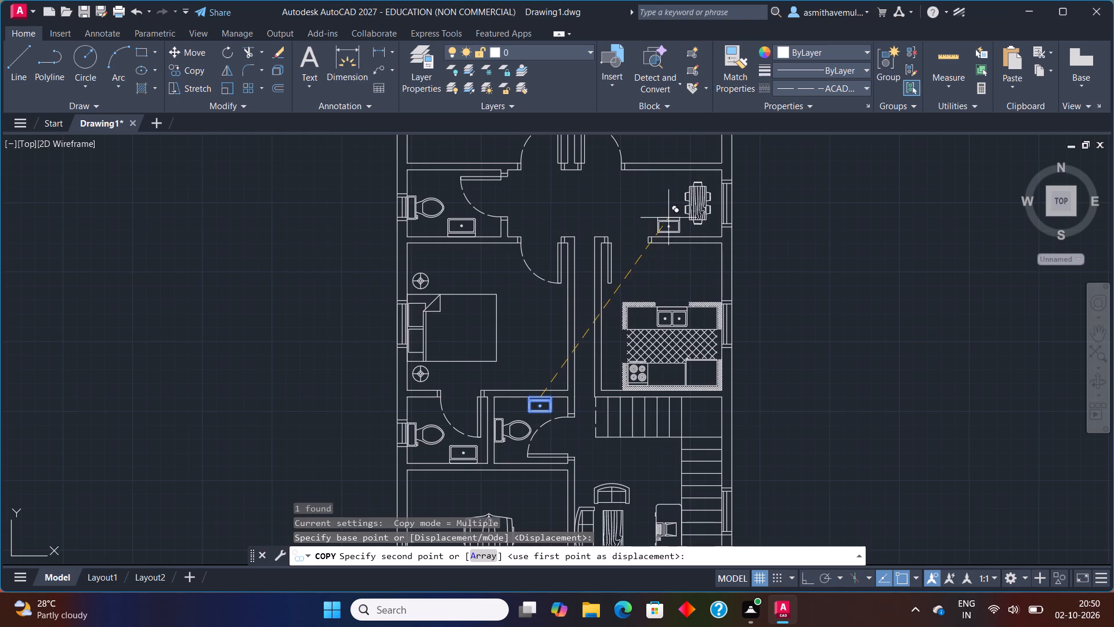
pyautogui.moveTo(668, 218); pyautogui.dragTo(636, 291, button='middle')
pyautogui.scroll(2, 631, 246)
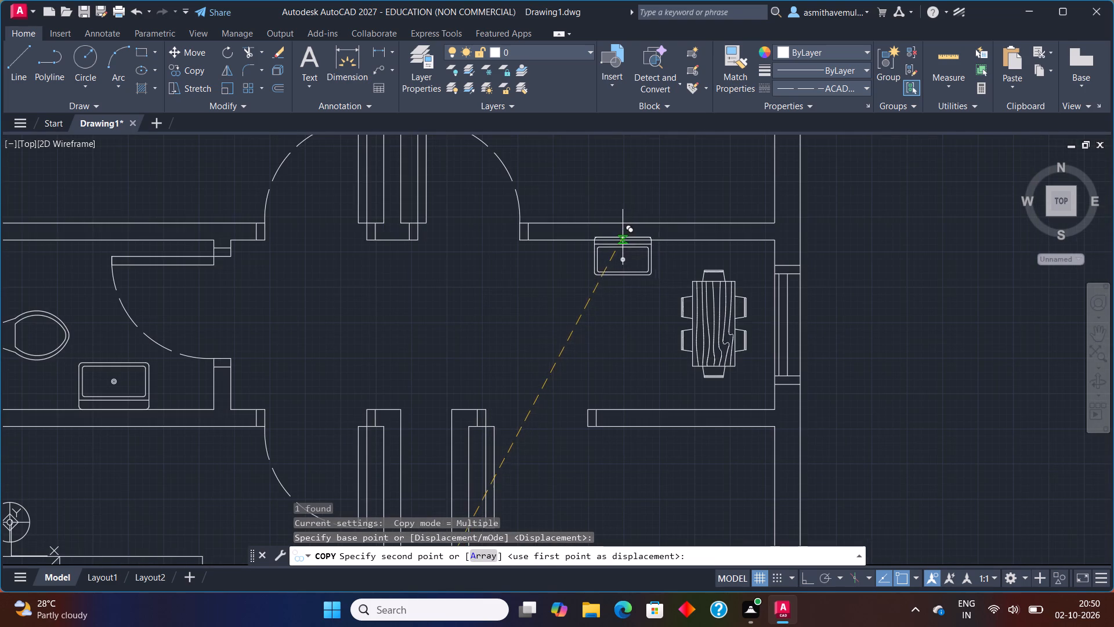
pyautogui.scroll(2, 616, 246)
pyautogui.click(616, 232)
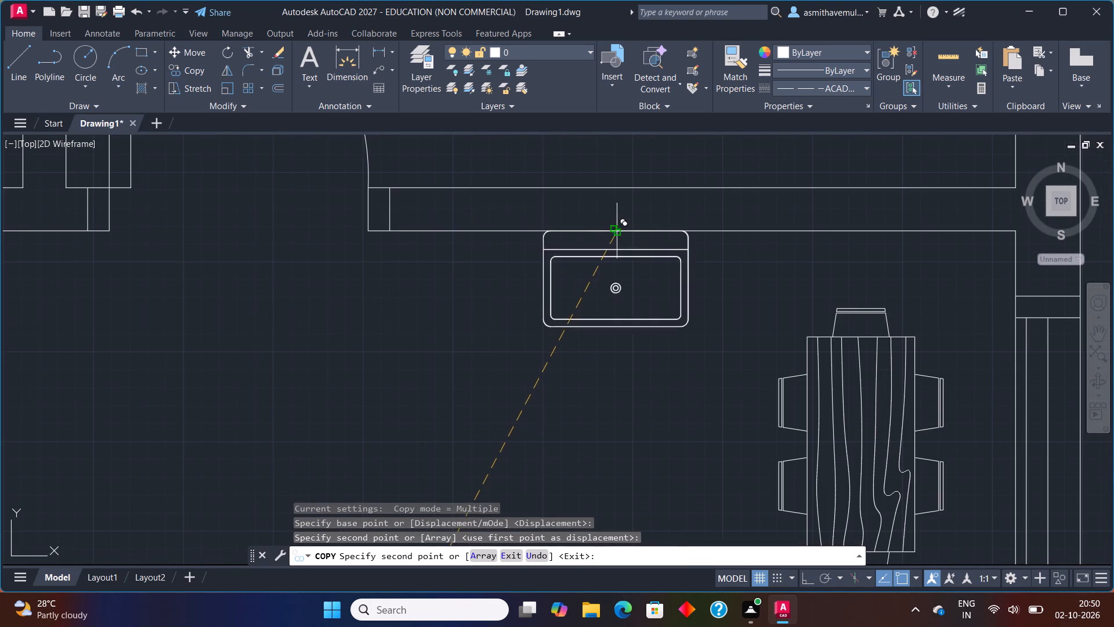
pyautogui.scroll(-1, 642, 297)
pyautogui.press('Escape')
pyautogui.scroll(-2, 646, 308)
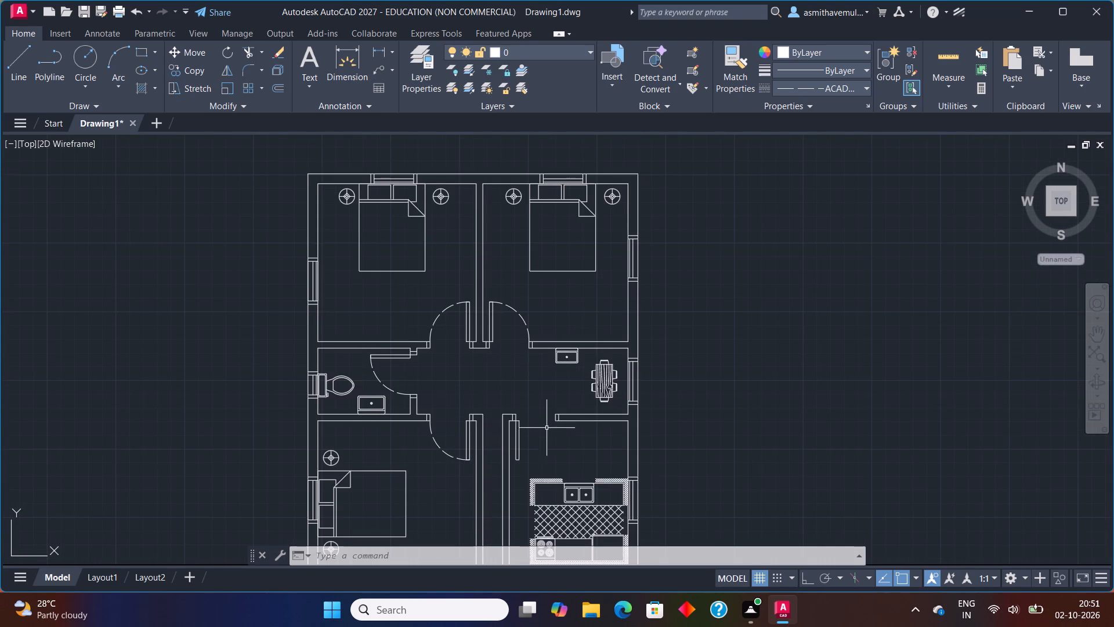
# Draw a three-point arc for the kitchen door swing, from the leaf's south end through its southeast corner to the opposite wall jamb.
pyautogui.moveTo(546, 428); pyautogui.dragTo(534, 374, button='middle')
pyautogui.scroll(1, 500, 428)
pyautogui.moveTo(499, 430); pyautogui.dragTo(503, 423, button='middle')
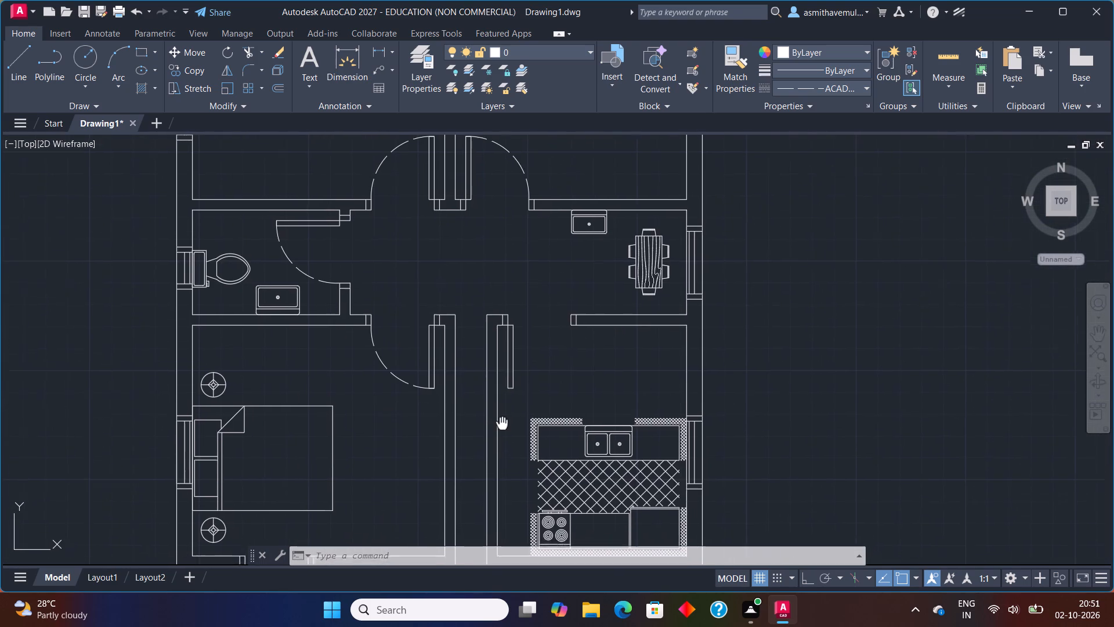
pyautogui.moveTo(503, 423); pyautogui.dragTo(504, 370, button='middle')
pyautogui.hotkey('ctrl', 'z')
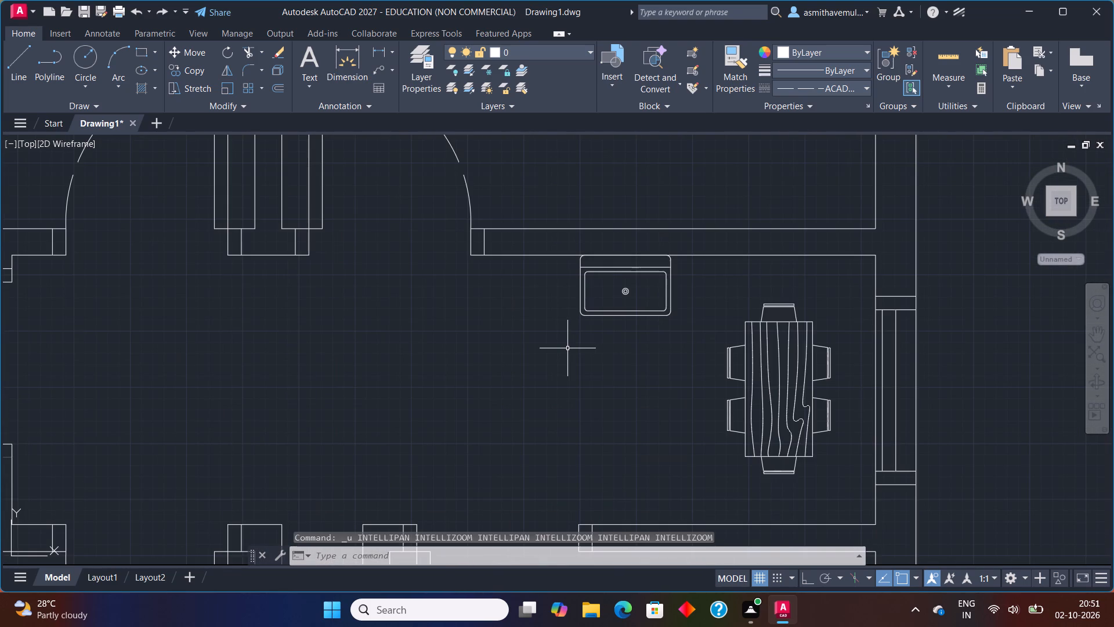
pyautogui.scroll(-2, 568, 347)
pyautogui.scroll(-1, 545, 391)
pyautogui.moveTo(551, 447); pyautogui.dragTo(549, 416, button='middle')
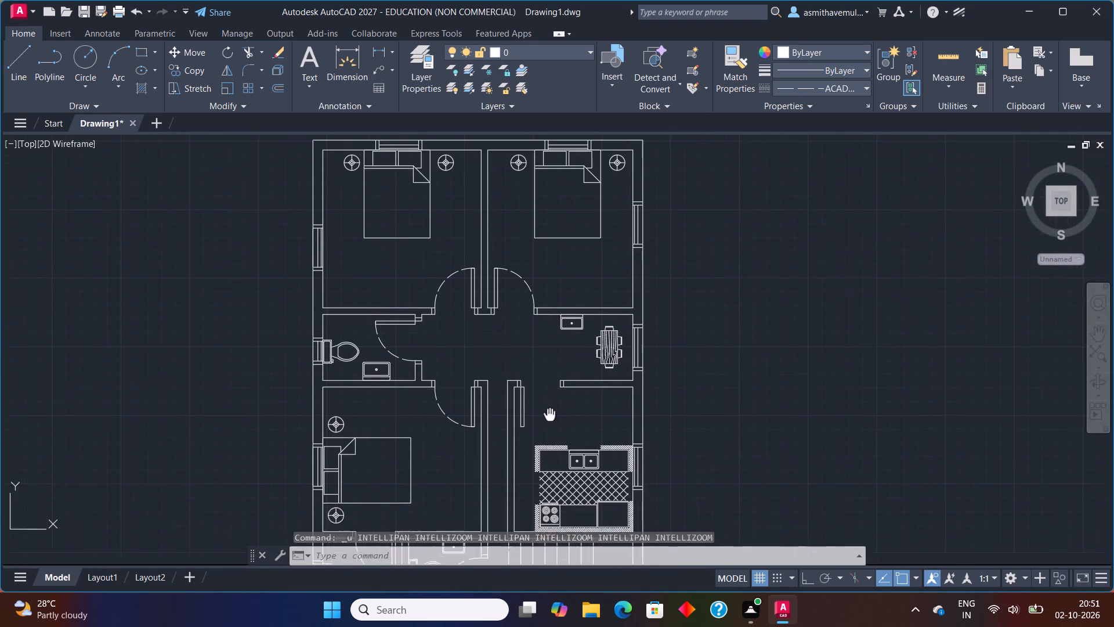
pyautogui.moveTo(549, 416); pyautogui.dragTo(549, 322, button='middle')
pyautogui.scroll(2, 529, 322)
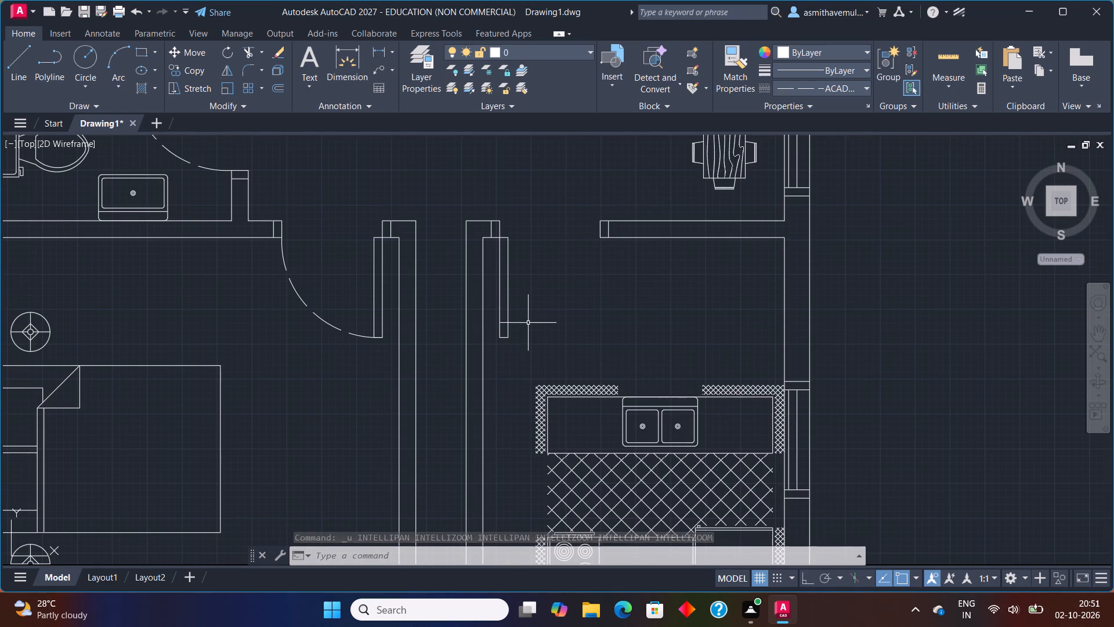
pyautogui.write('ARC')
pyautogui.press('Return')
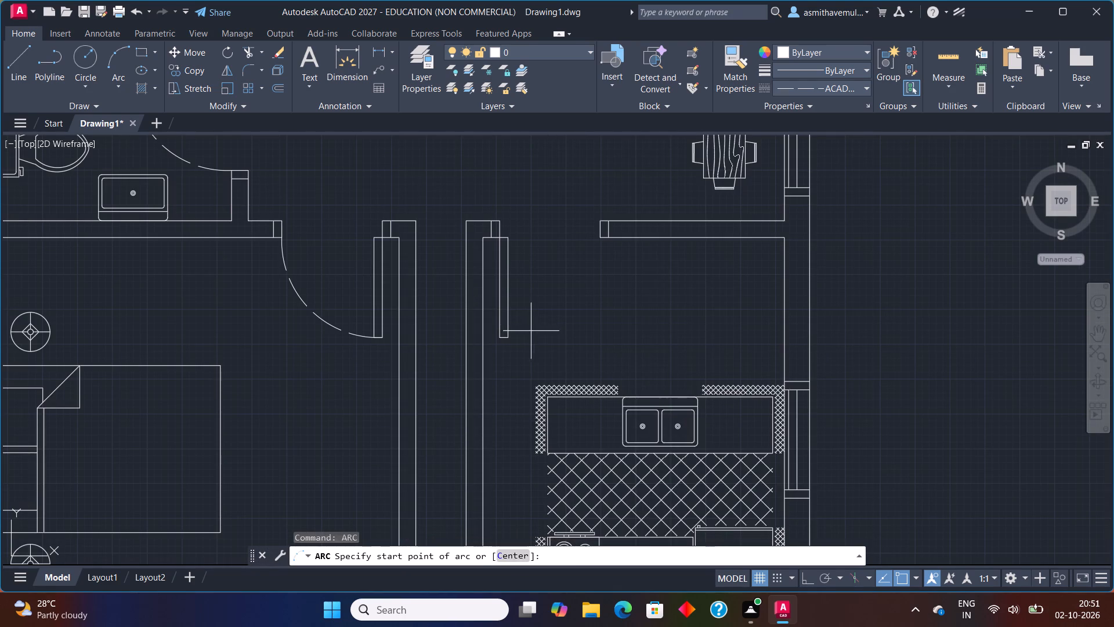
pyautogui.scroll(2, 502, 344)
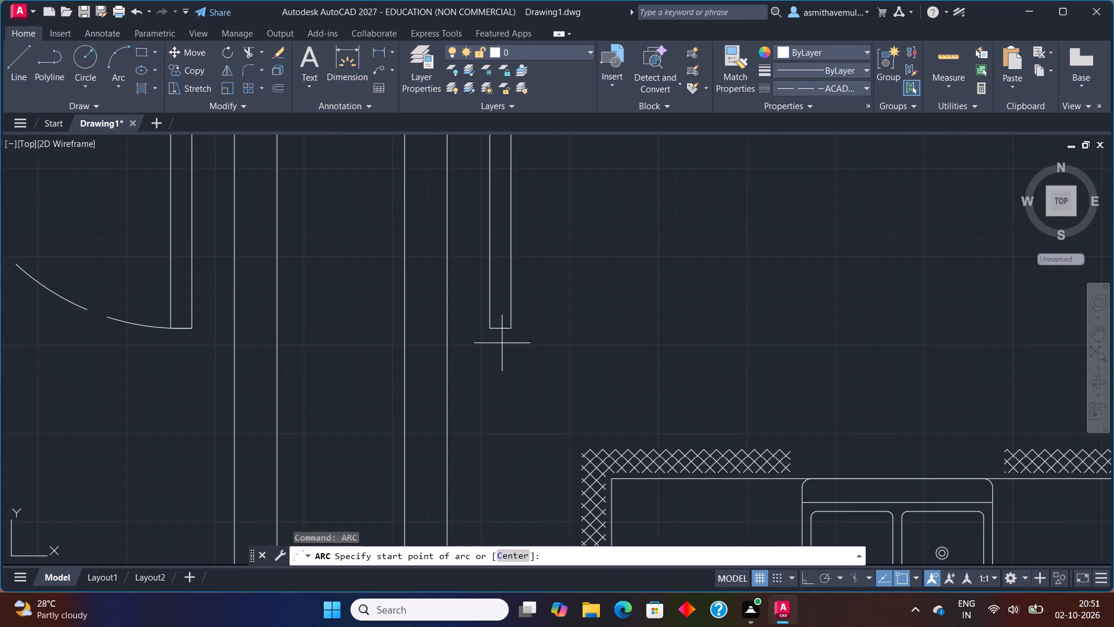
pyautogui.click(491, 330)
pyautogui.moveTo(507, 325); pyautogui.dragTo(513, 323)
pyautogui.moveTo(602, 277); pyautogui.dragTo(602, 406, button='middle')
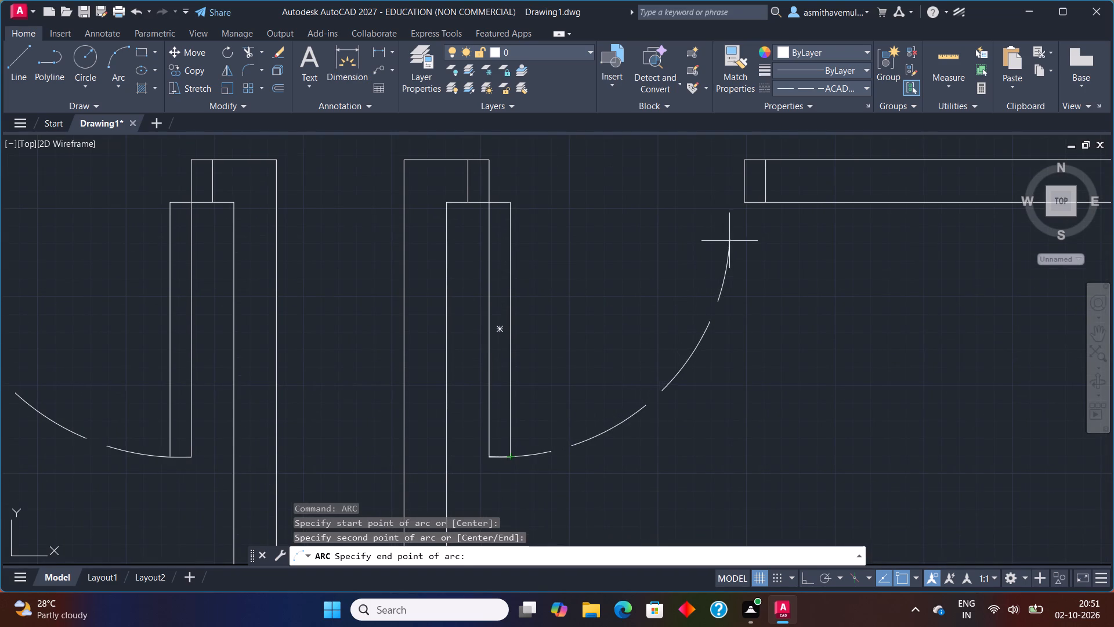
pyautogui.click(745, 194)
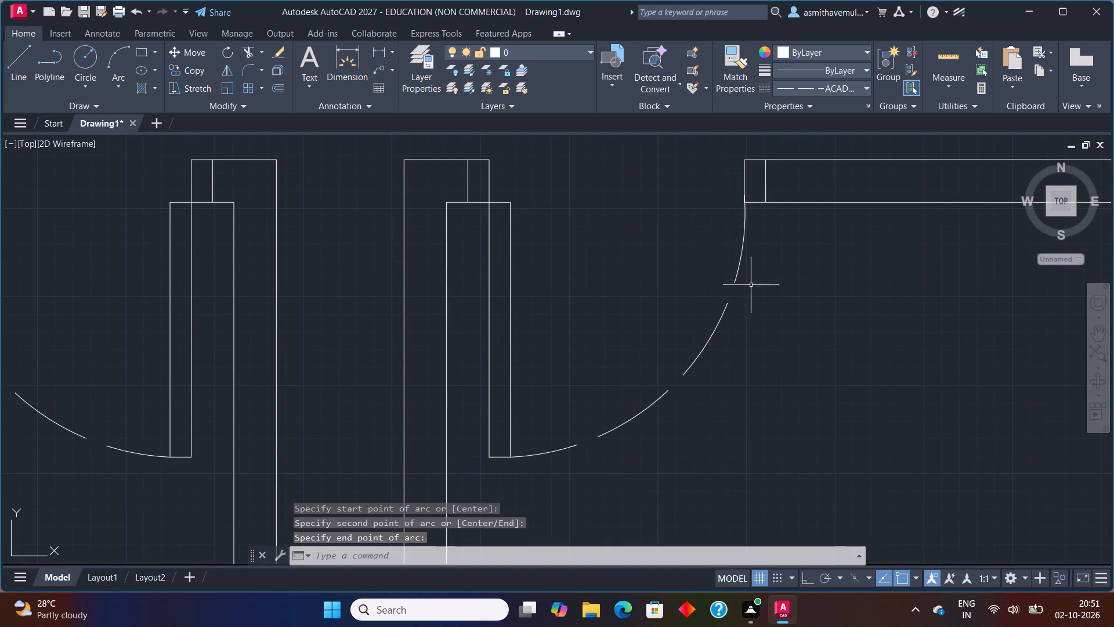
pyautogui.scroll(-4, 787, 313)
pyautogui.moveTo(800, 381); pyautogui.dragTo(821, 283, button='middle')
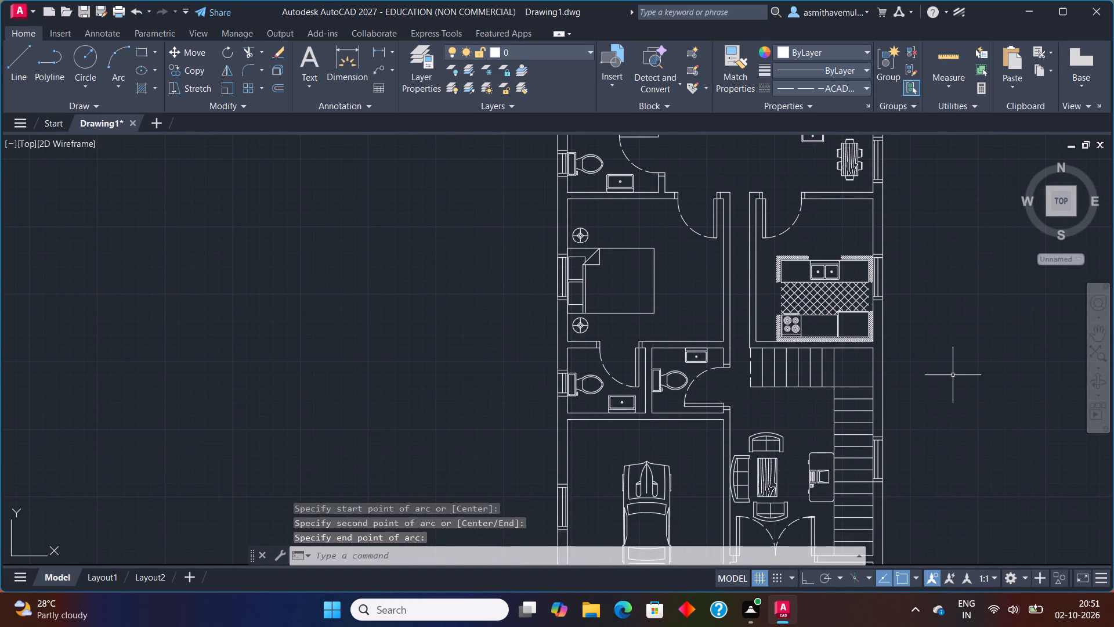
pyautogui.press('Escape')
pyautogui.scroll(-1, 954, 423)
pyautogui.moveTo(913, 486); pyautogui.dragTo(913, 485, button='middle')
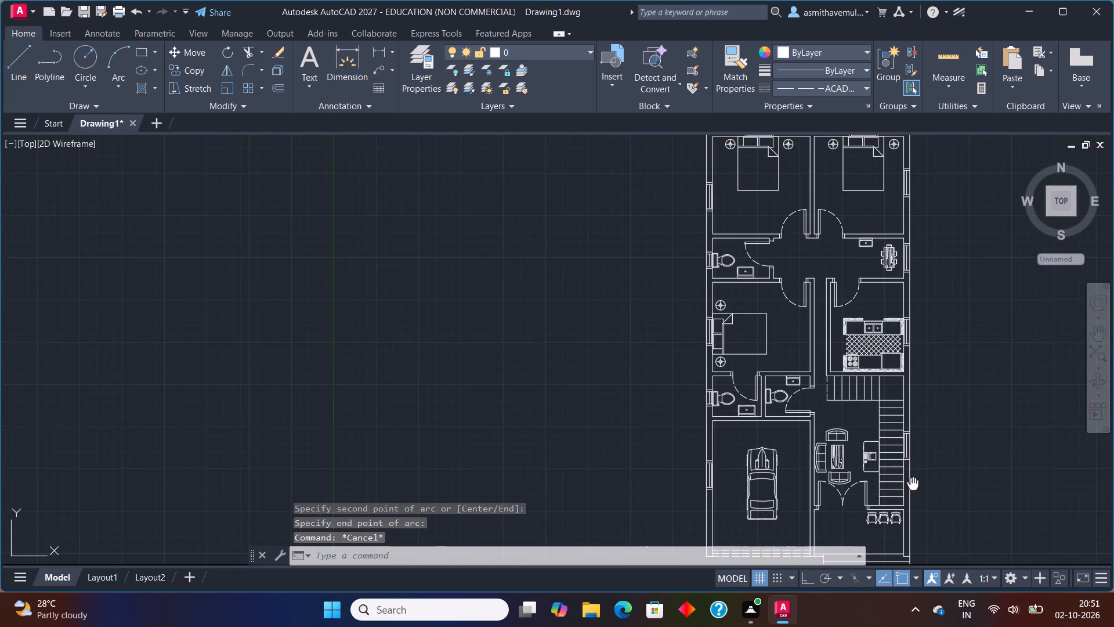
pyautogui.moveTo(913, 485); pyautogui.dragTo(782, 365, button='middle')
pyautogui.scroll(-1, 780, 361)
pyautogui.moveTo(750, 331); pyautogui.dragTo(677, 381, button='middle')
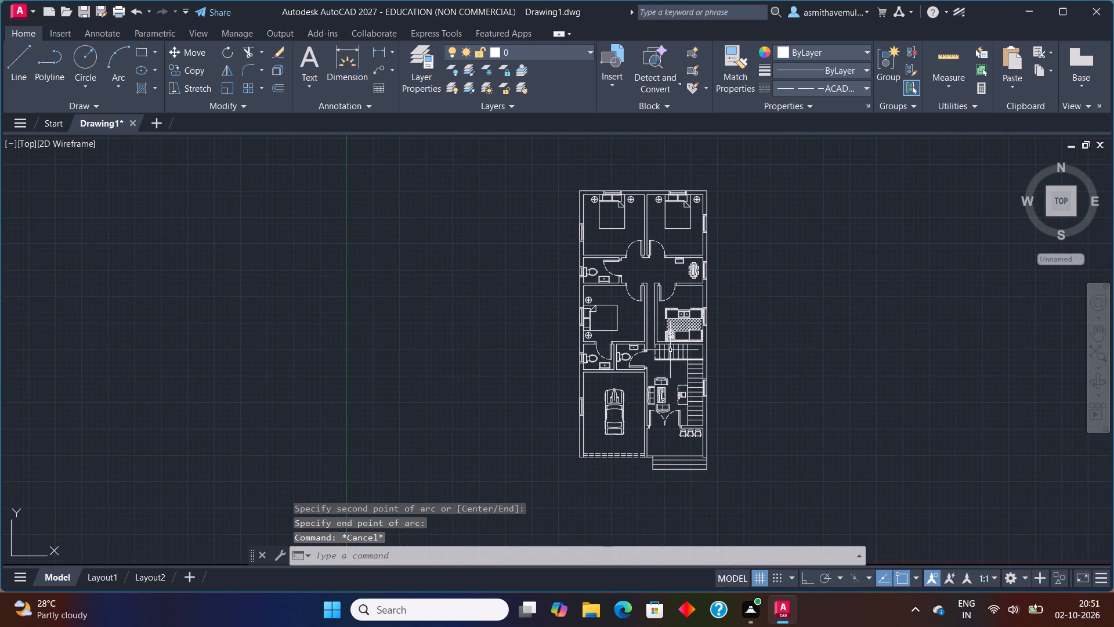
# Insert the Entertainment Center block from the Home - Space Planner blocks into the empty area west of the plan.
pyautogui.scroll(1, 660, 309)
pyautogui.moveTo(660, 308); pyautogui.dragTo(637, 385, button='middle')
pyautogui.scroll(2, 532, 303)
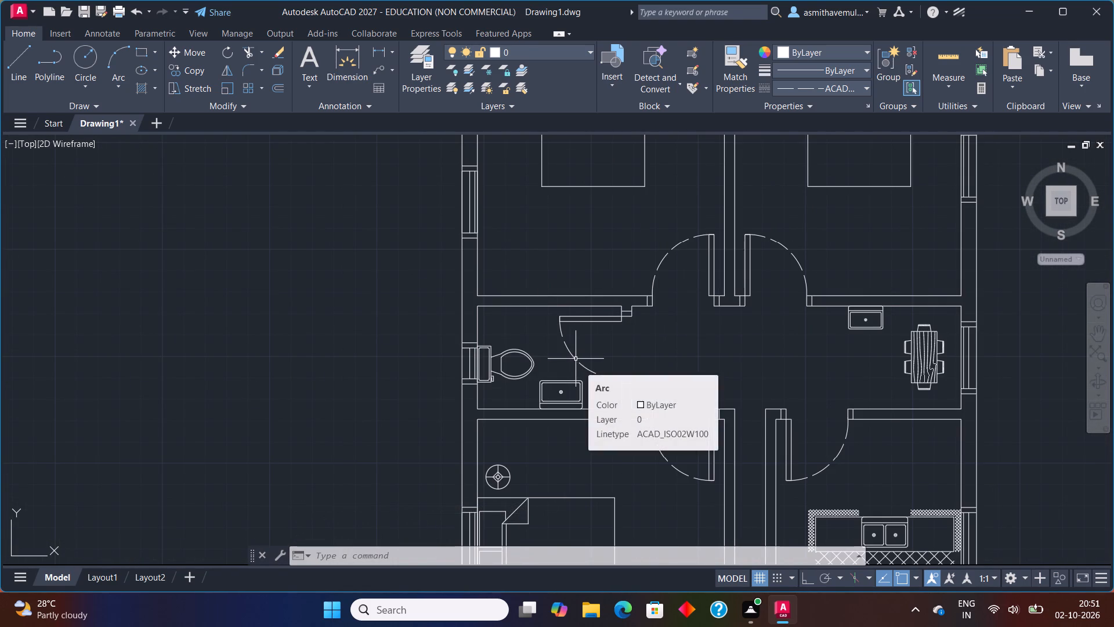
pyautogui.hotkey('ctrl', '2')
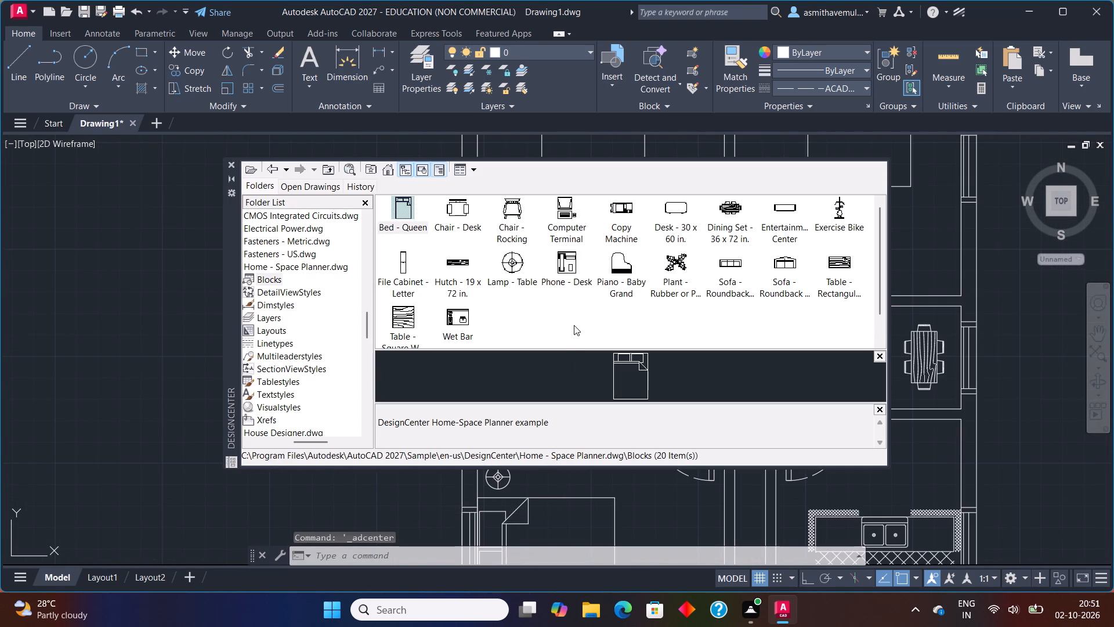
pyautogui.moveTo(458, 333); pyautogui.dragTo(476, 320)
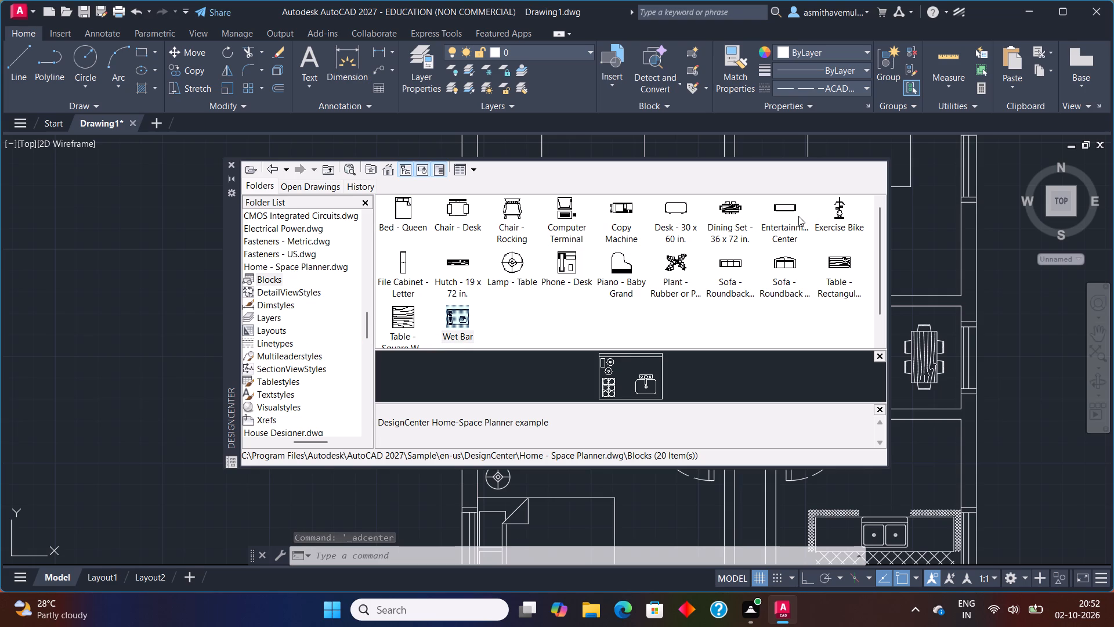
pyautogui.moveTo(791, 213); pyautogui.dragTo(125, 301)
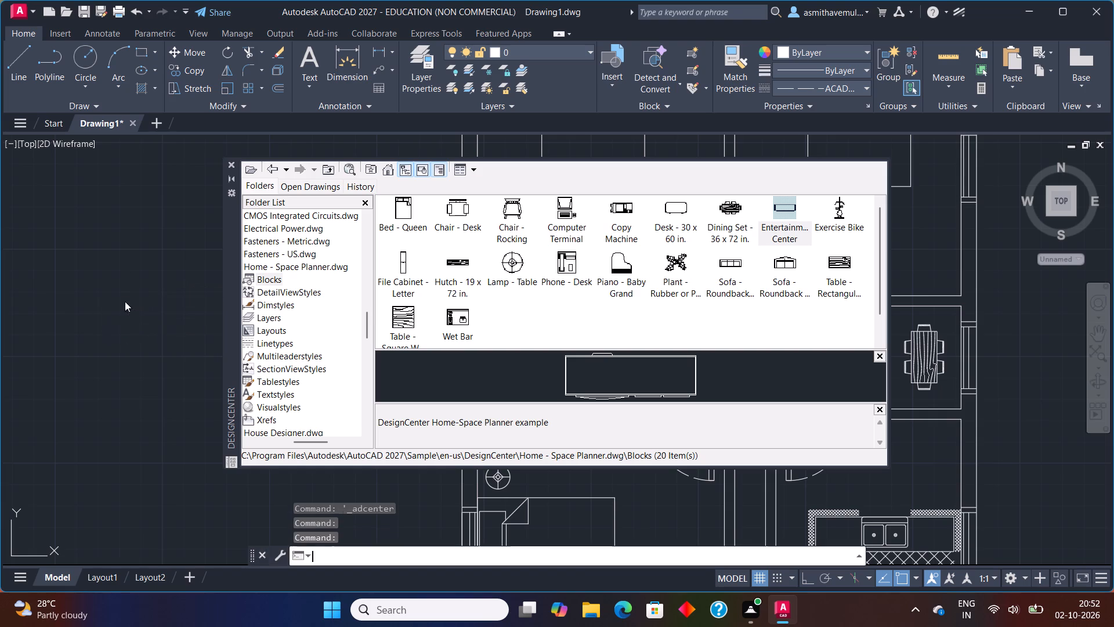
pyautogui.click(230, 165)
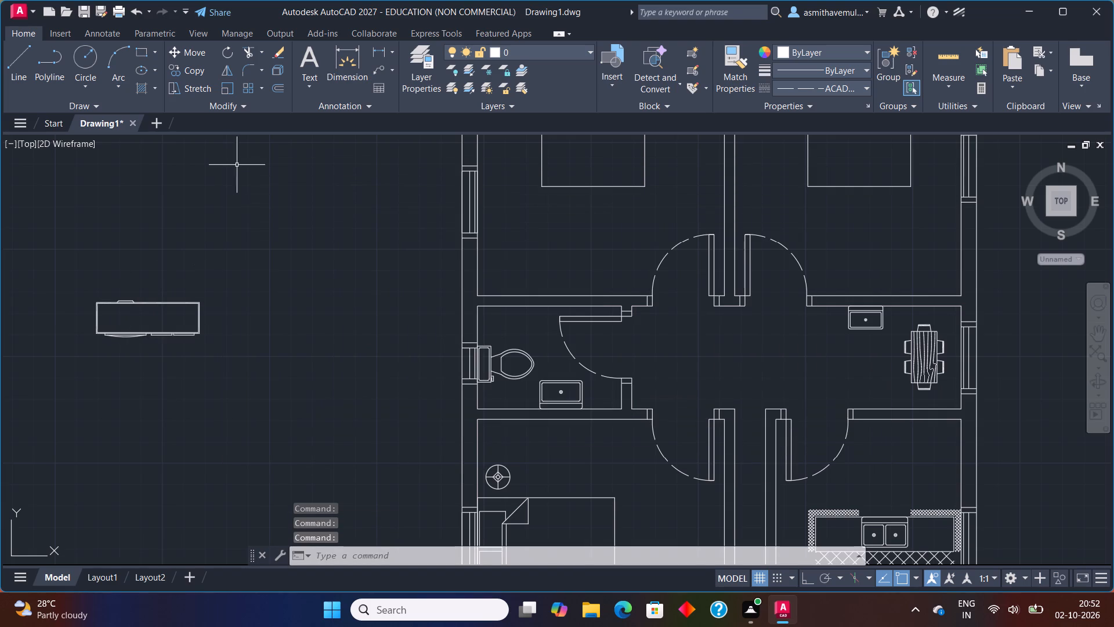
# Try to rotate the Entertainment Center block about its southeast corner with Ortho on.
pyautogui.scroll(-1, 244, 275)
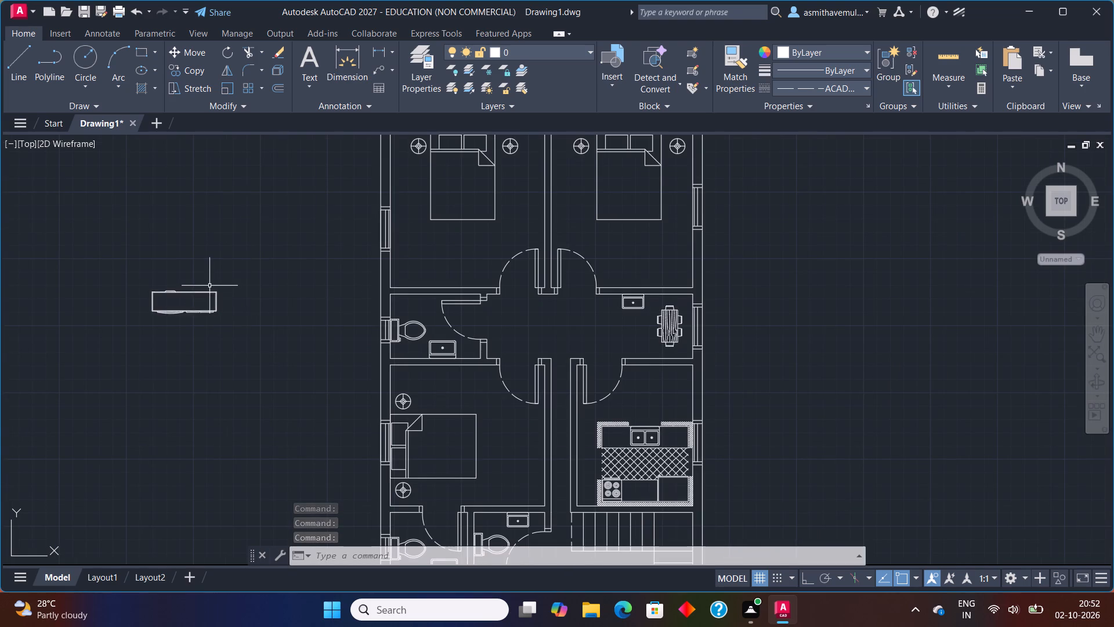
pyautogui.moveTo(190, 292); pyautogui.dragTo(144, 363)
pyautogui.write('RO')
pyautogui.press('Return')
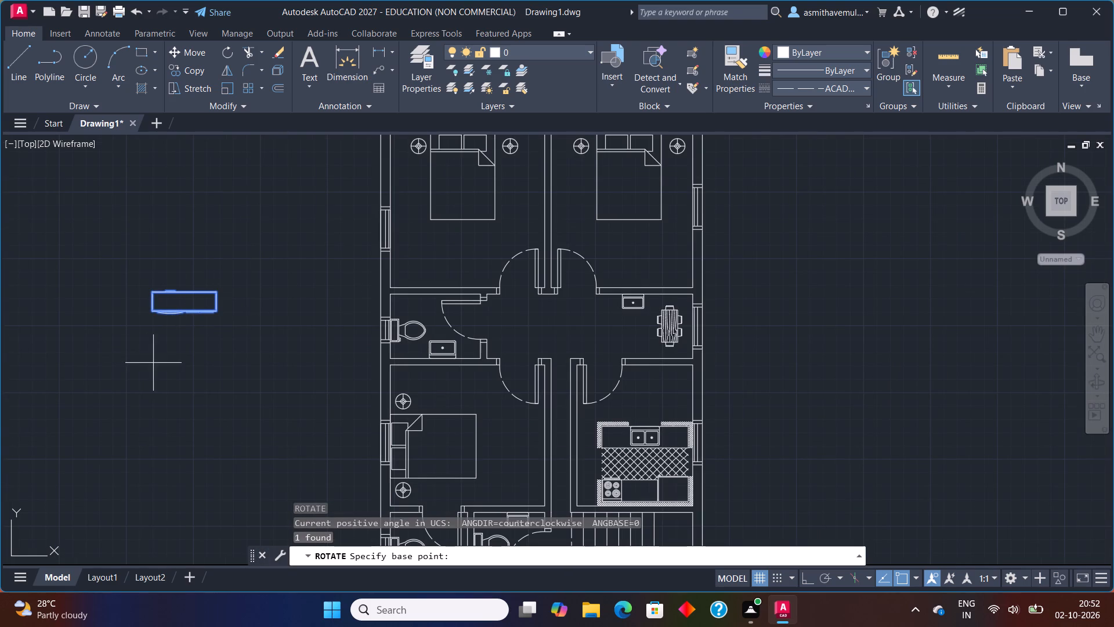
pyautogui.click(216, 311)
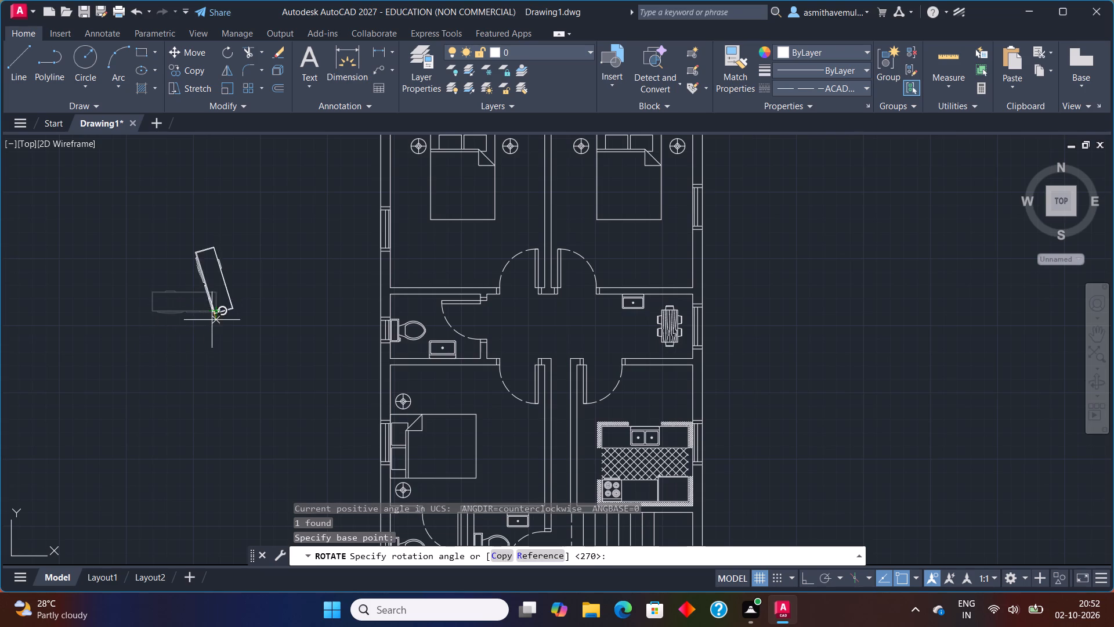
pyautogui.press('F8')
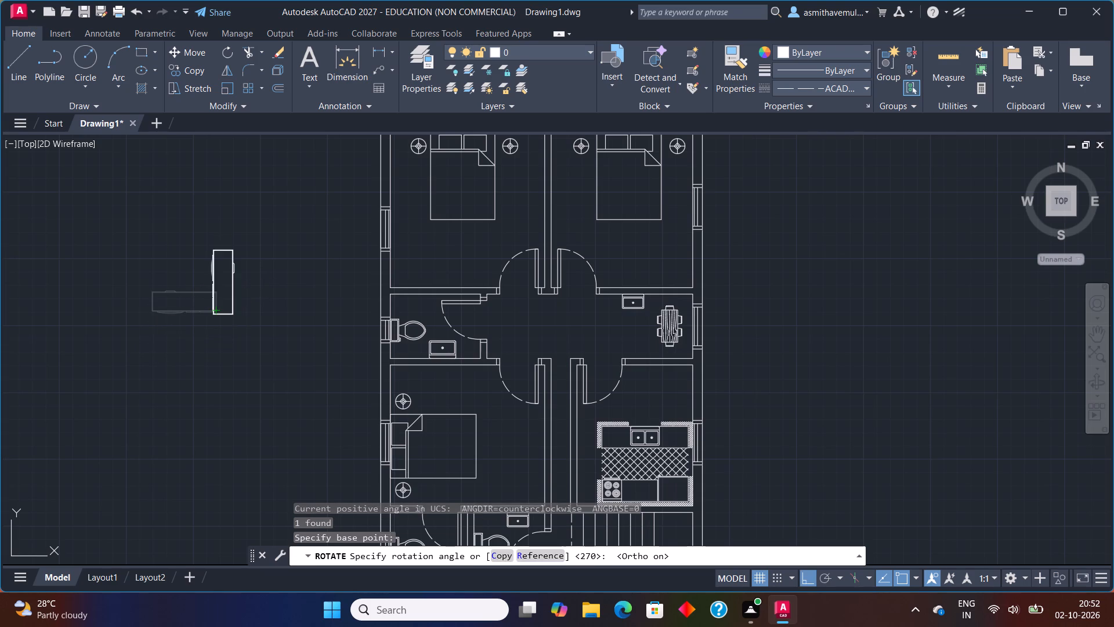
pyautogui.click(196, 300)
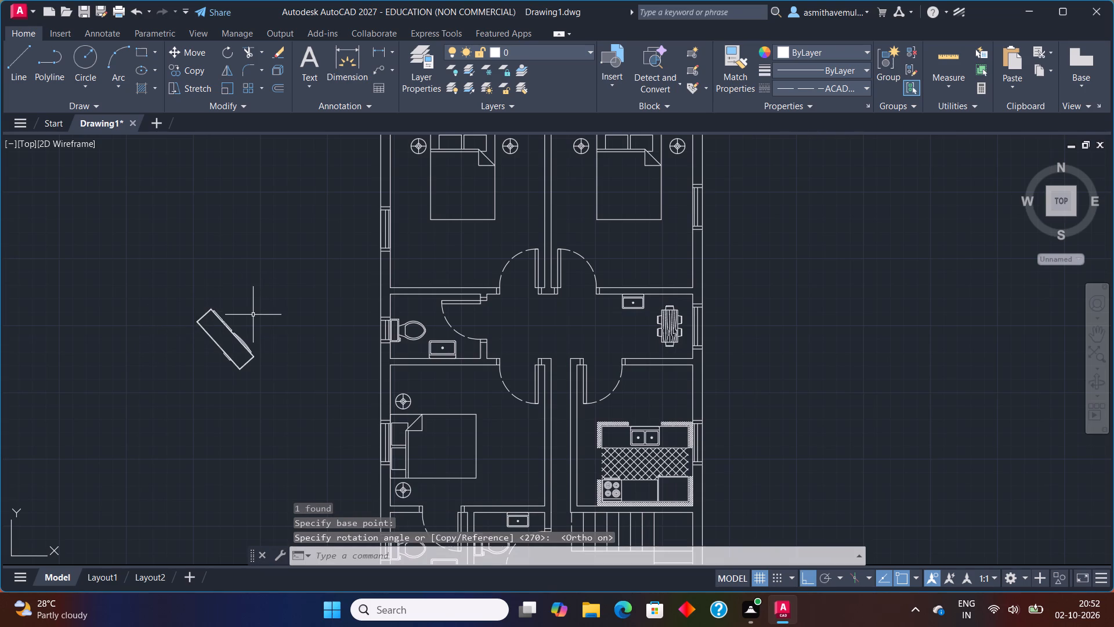
# Insert a fresh Entertainment Center block from DesignCenter, farther west of the plan than the tilted one.
pyautogui.hotkey('ctrl', '2')
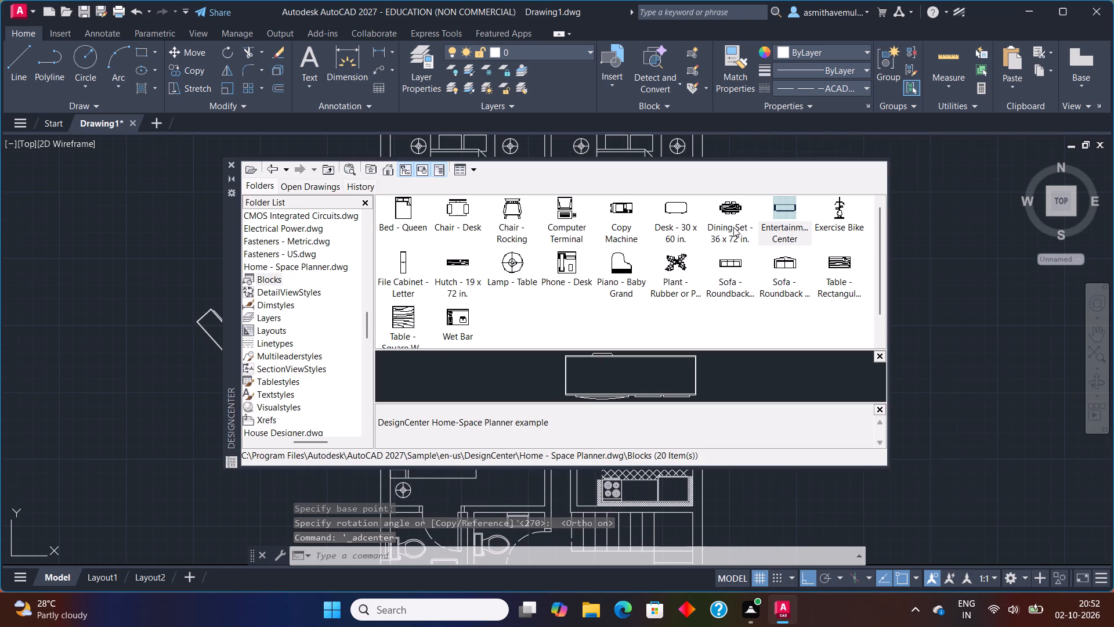
pyautogui.moveTo(780, 221); pyautogui.dragTo(70, 329)
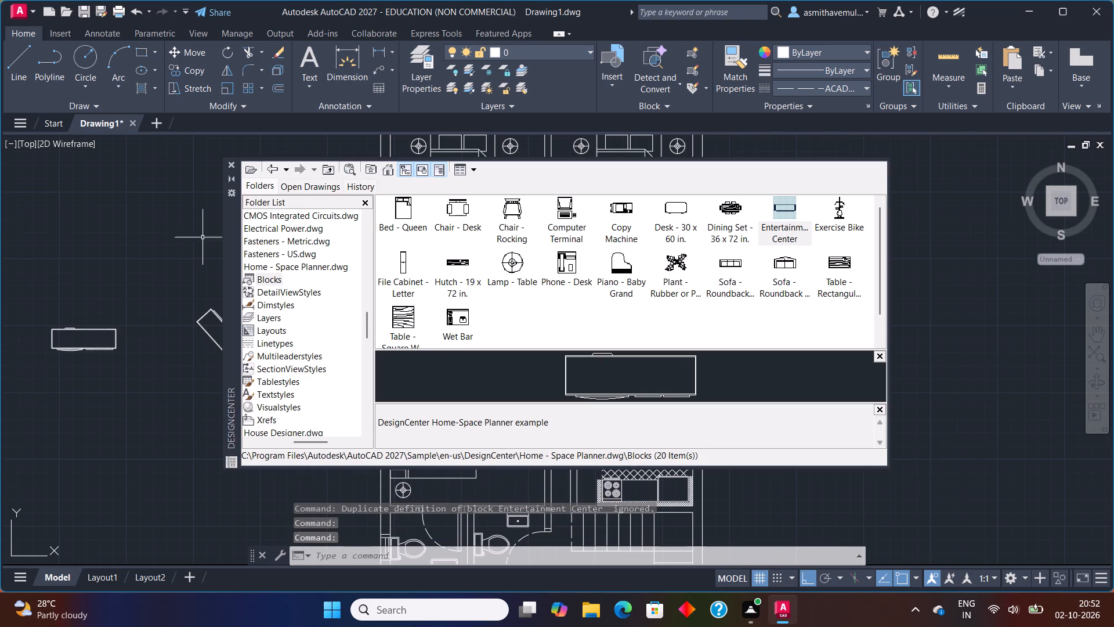
pyautogui.click(230, 164)
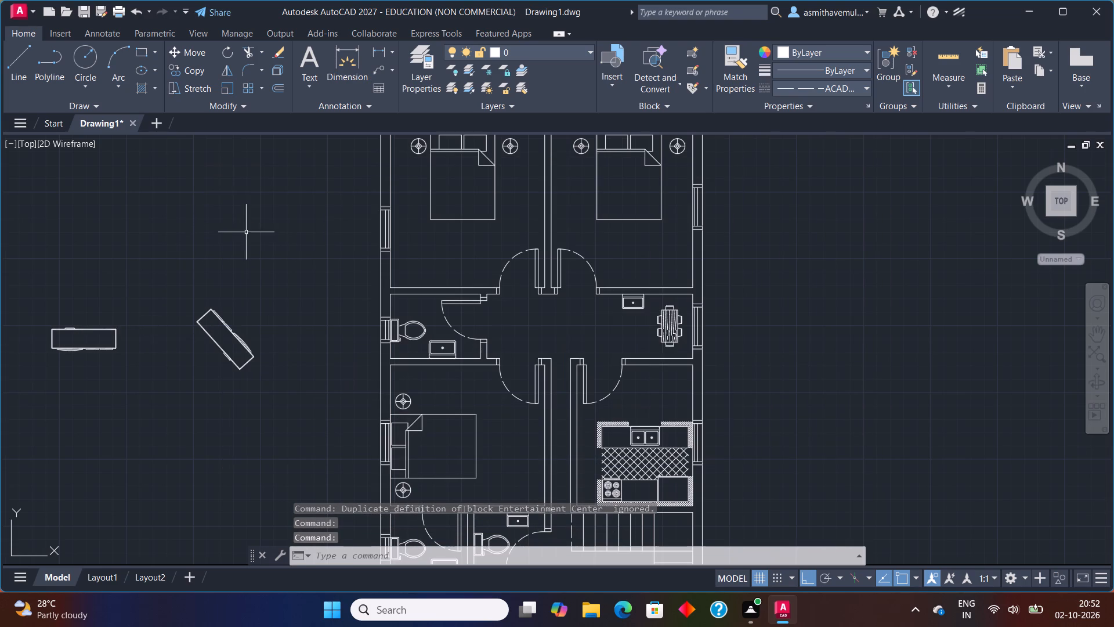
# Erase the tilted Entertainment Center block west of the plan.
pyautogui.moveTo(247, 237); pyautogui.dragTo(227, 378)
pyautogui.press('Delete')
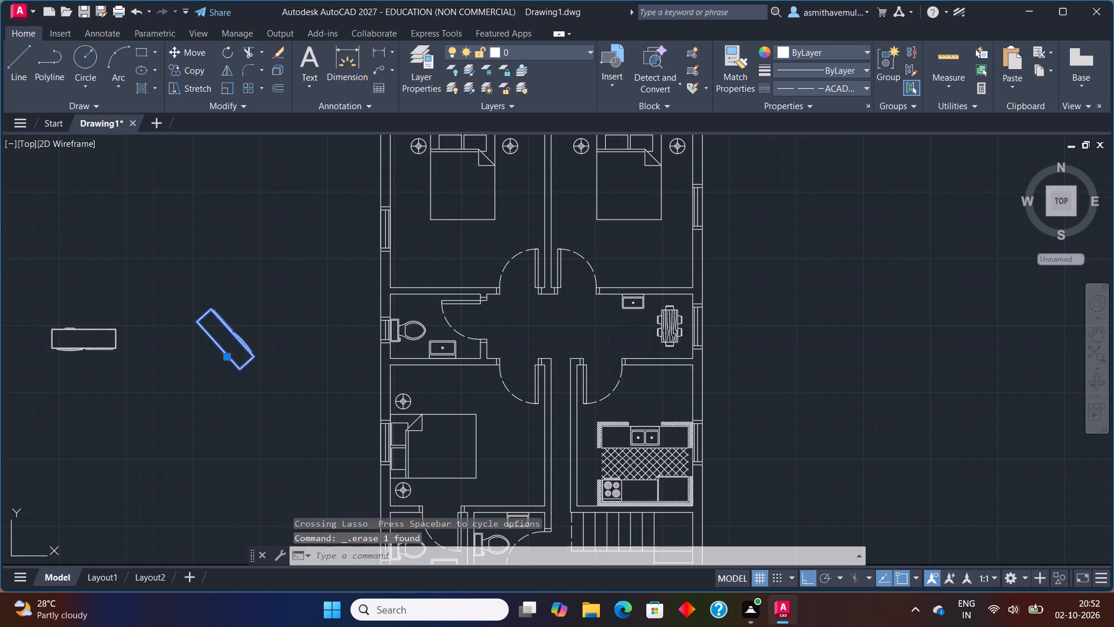
# Rotate the remaining Entertainment Center block 180° about its southeast corner with Ortho on.
pyautogui.moveTo(122, 304); pyautogui.dragTo(92, 375)
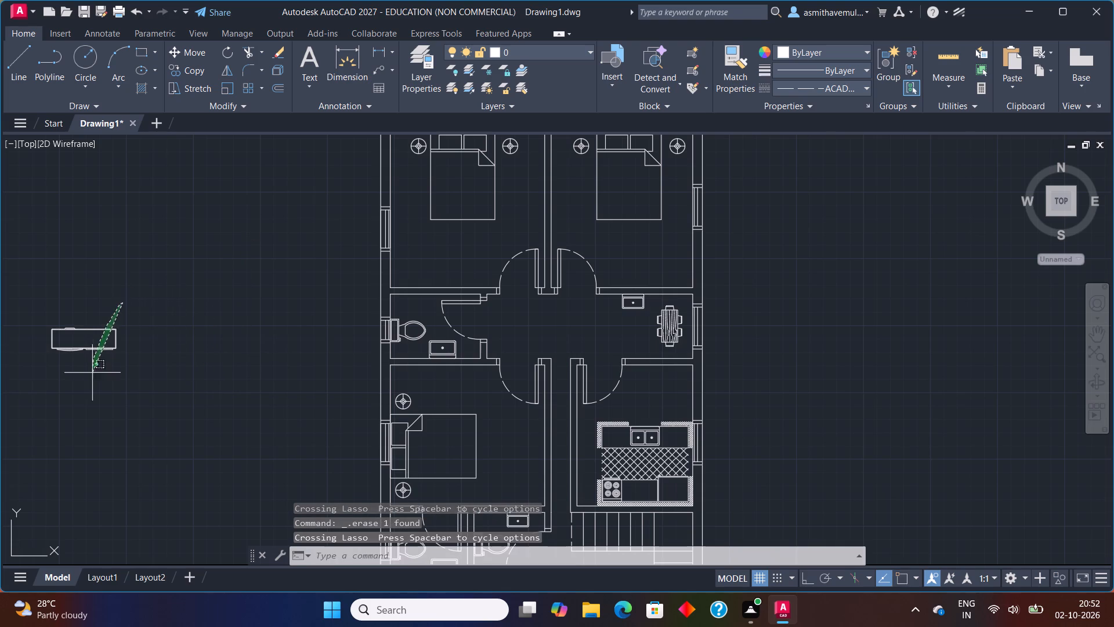
pyautogui.moveTo(92, 375); pyautogui.dragTo(92, 380)
pyautogui.press('F8')
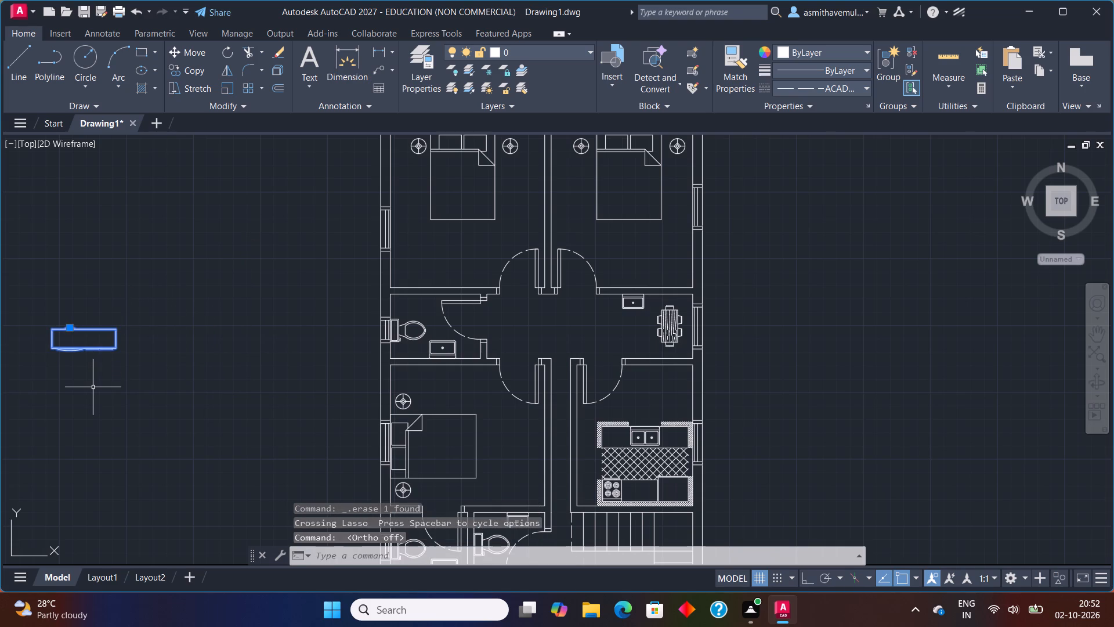
pyautogui.press('F8')
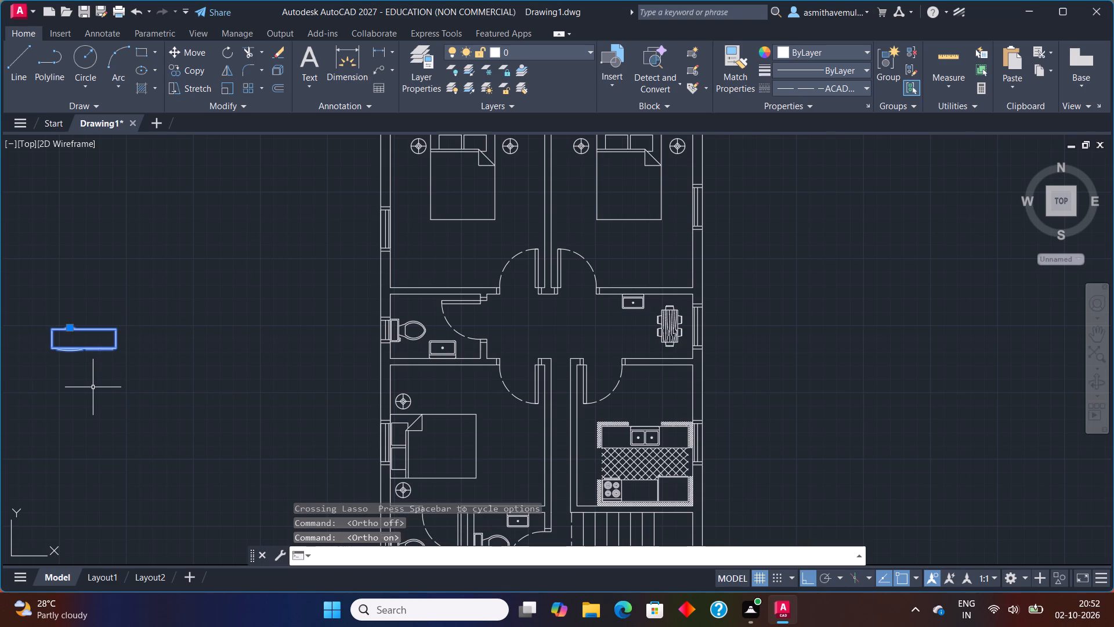
pyautogui.press('r')
pyautogui.press('o')
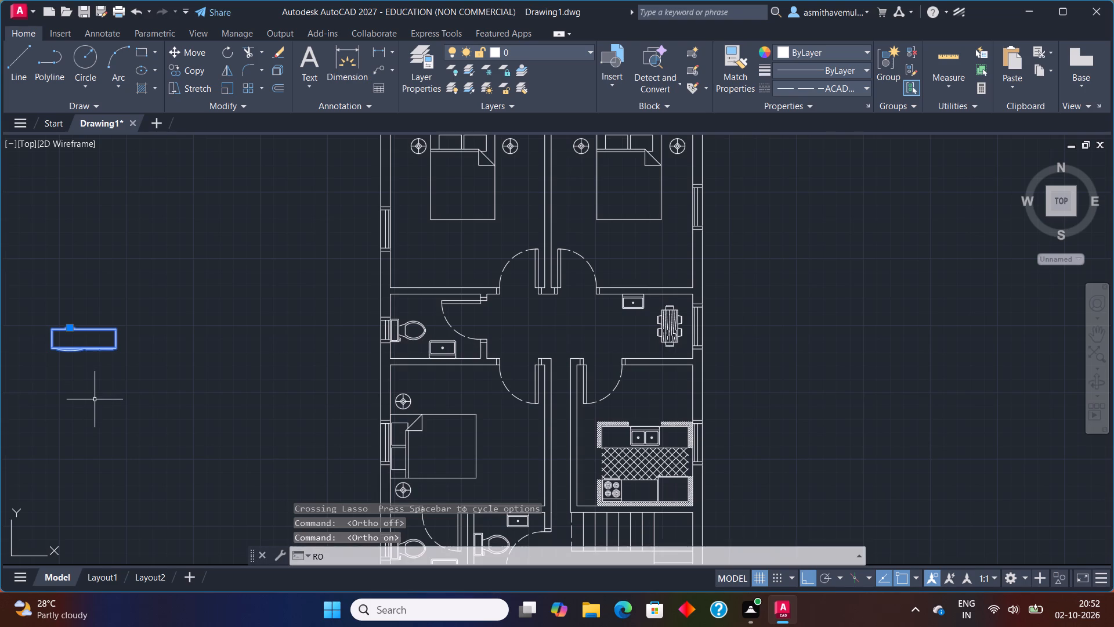
pyautogui.press('Return')
pyautogui.click(117, 351)
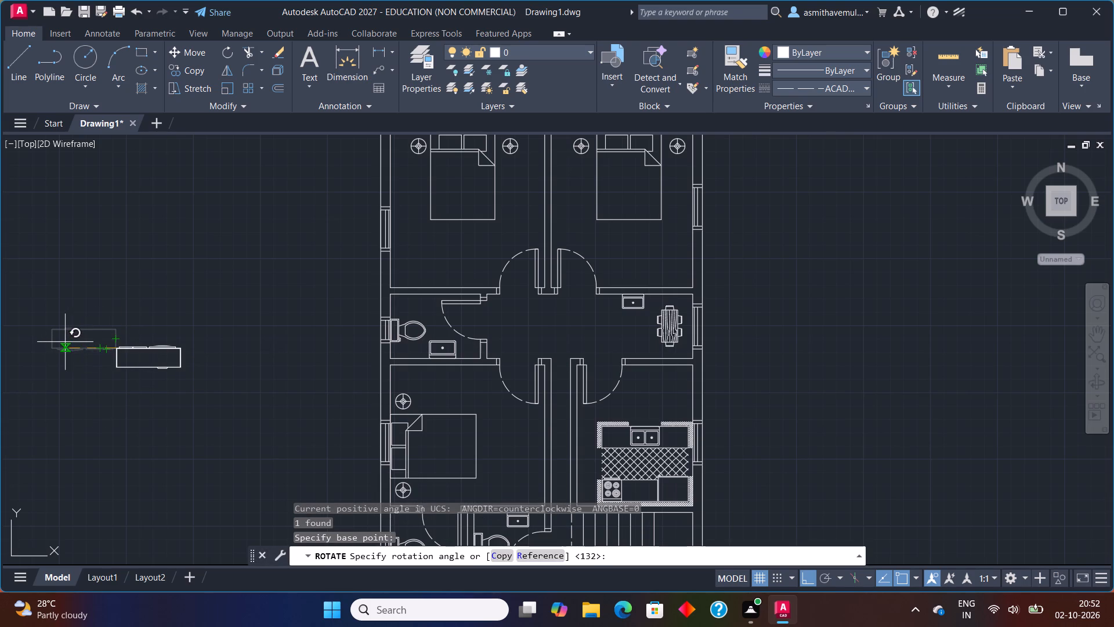
pyautogui.click(63, 344)
# Copy the rotated Entertainment Center by its southeast corner to the northwest bedroom's south wall, west of the door, with Ortho off.
pyautogui.moveTo(208, 362); pyautogui.dragTo(136, 348)
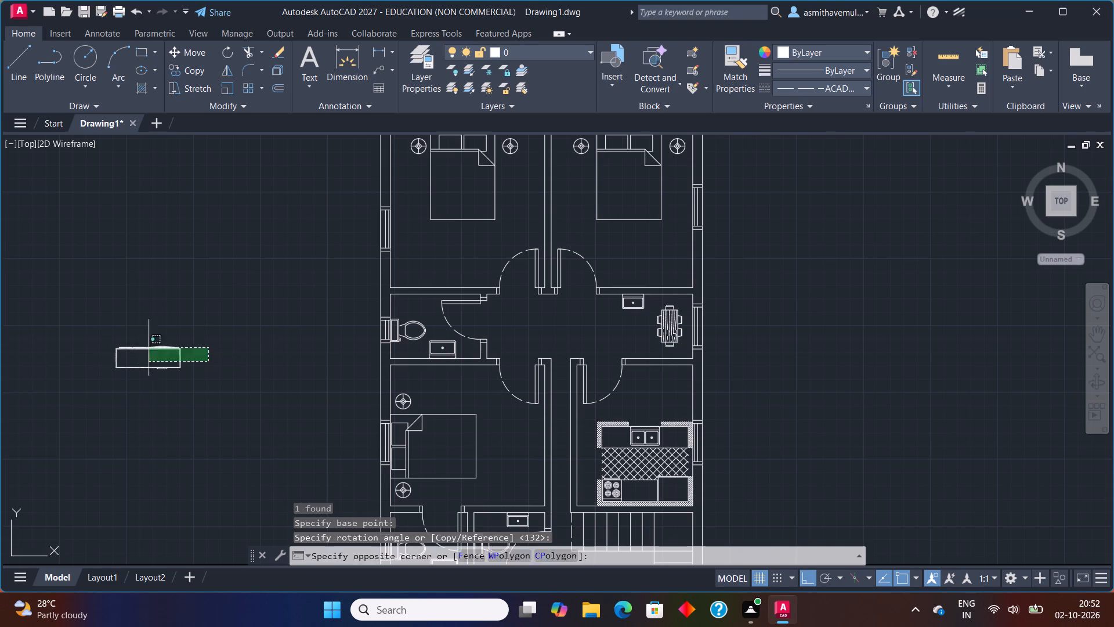
pyautogui.moveTo(136, 348); pyautogui.dragTo(55, 355)
pyautogui.write('COPY')
pyautogui.press('Return')
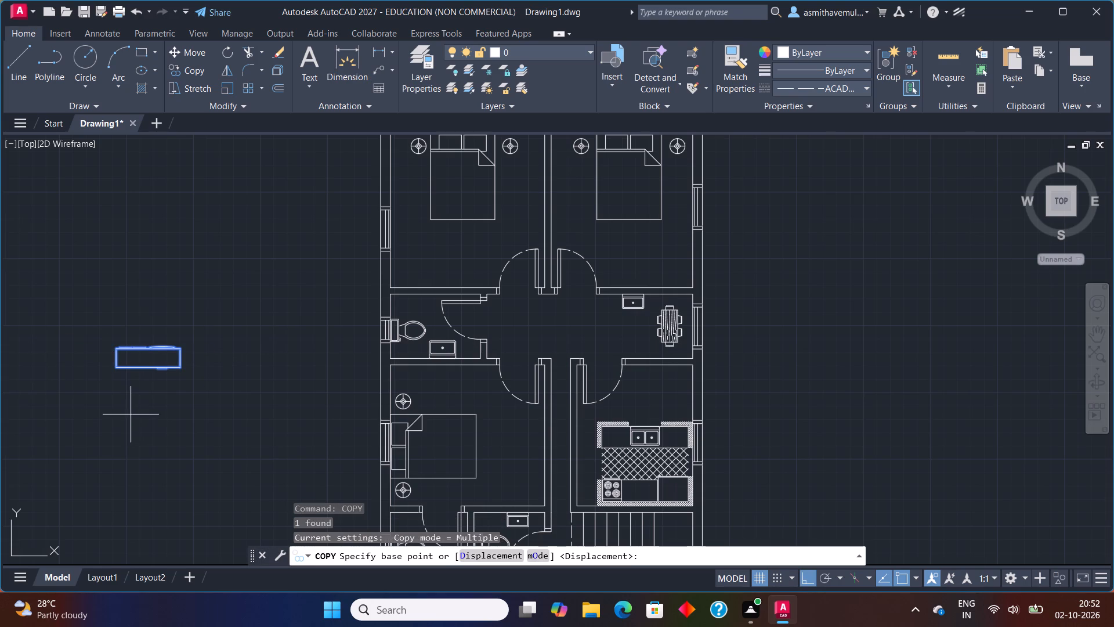
pyautogui.moveTo(182, 365); pyautogui.dragTo(193, 362)
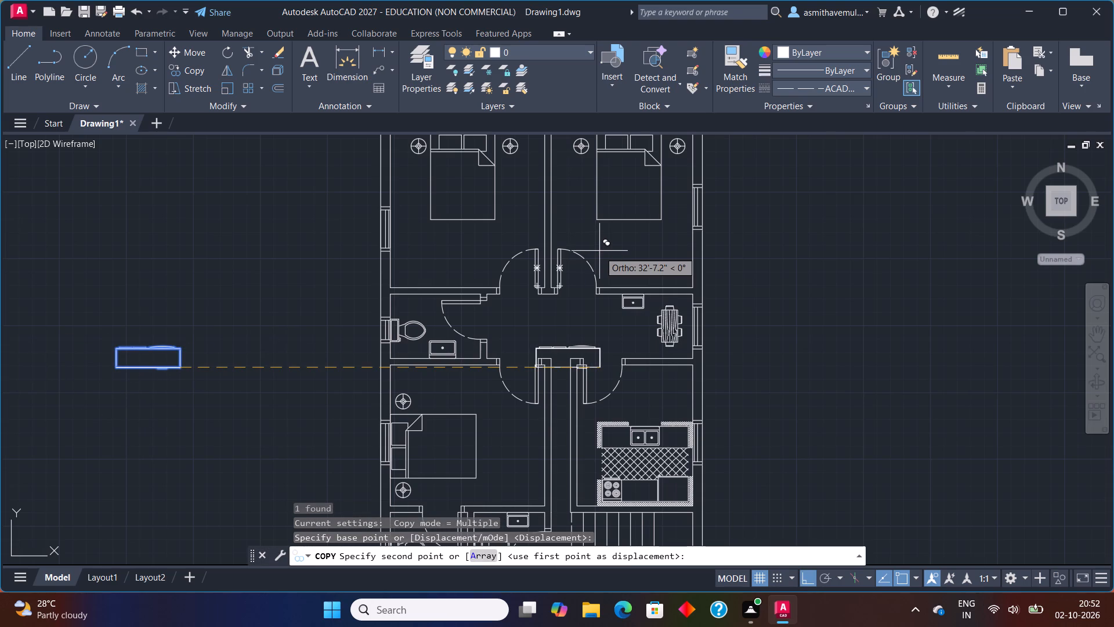
pyautogui.press('F8')
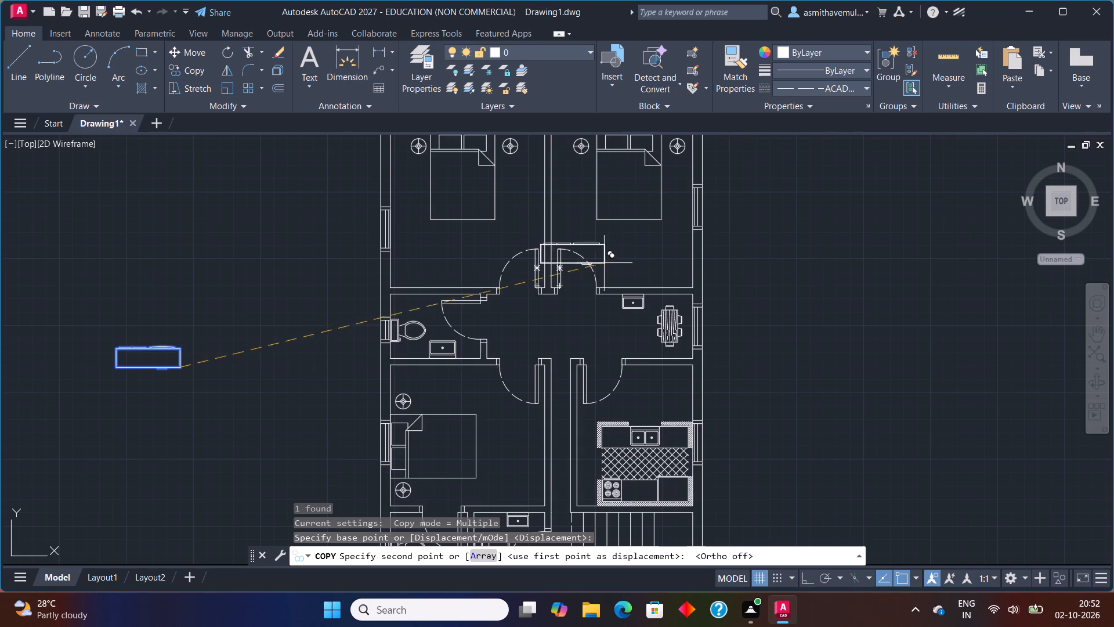
pyautogui.scroll(2, 498, 264)
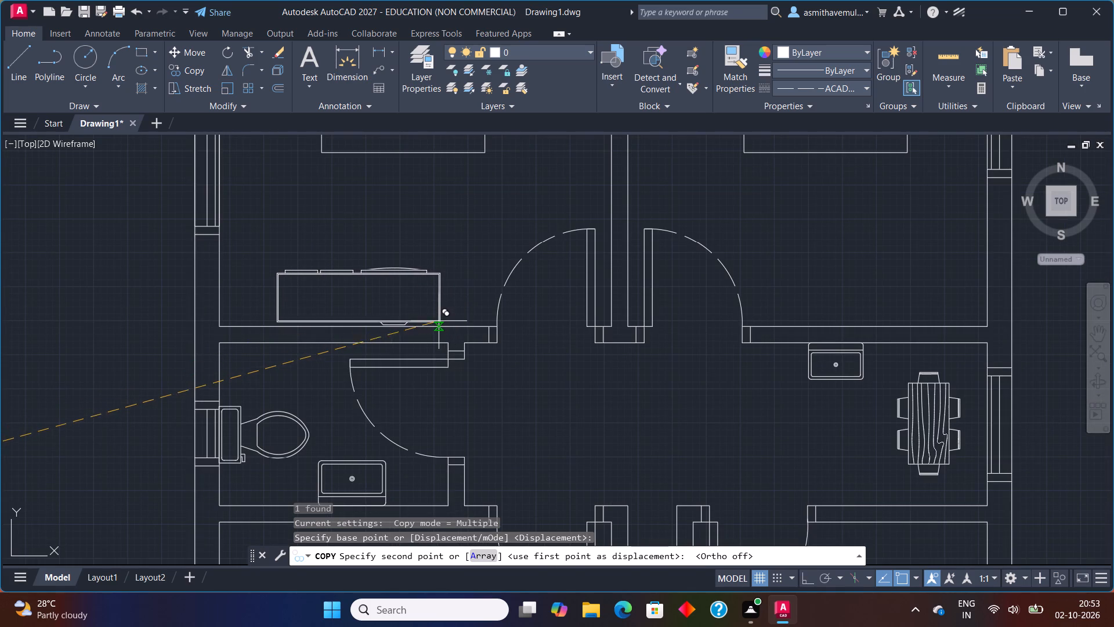
pyautogui.scroll(2, 436, 318)
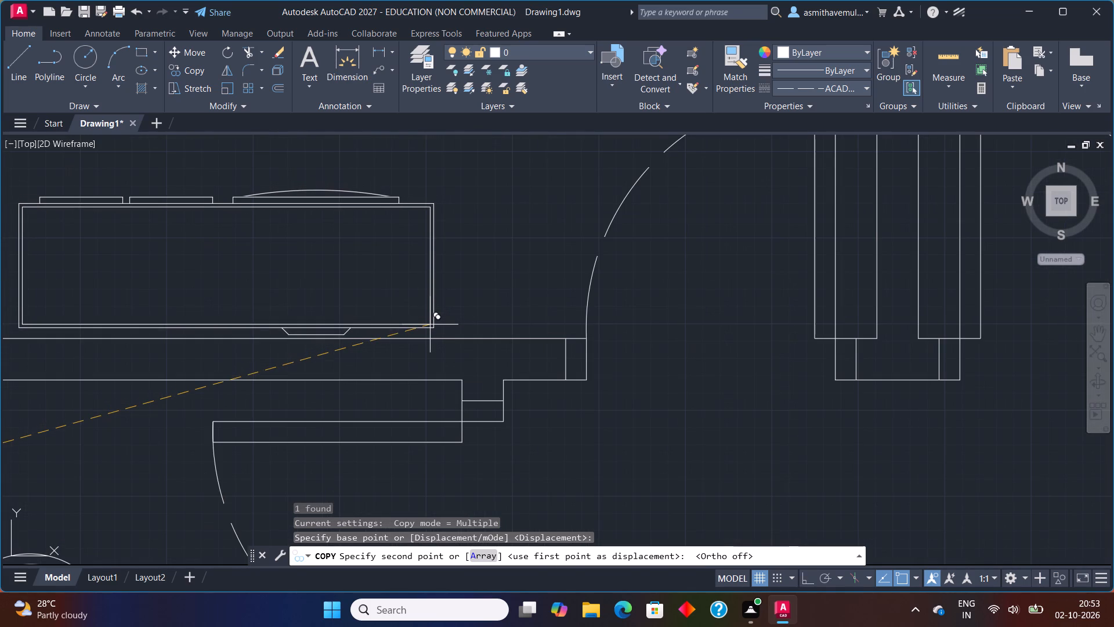
pyautogui.click(429, 328)
# Place another Entertainment Center copy along the northeast bedroom's south wall, above the dining area washbasin.
pyautogui.scroll(-2, 669, 322)
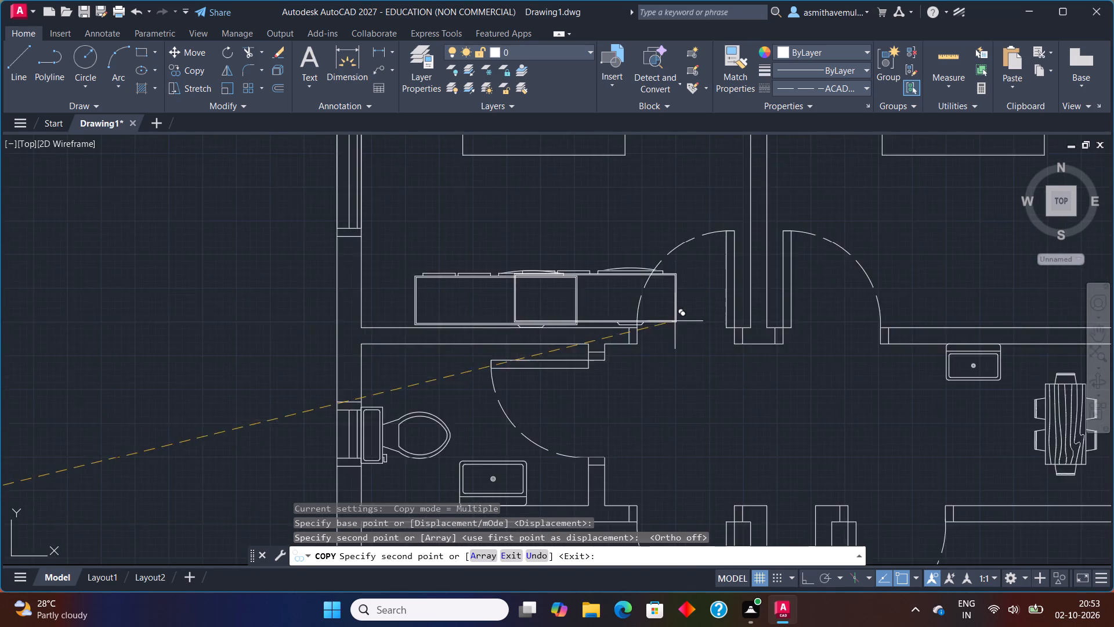
pyautogui.scroll(-1, 675, 322)
pyautogui.moveTo(933, 363); pyautogui.dragTo(642, 366, button='middle')
pyautogui.scroll(3, 643, 343)
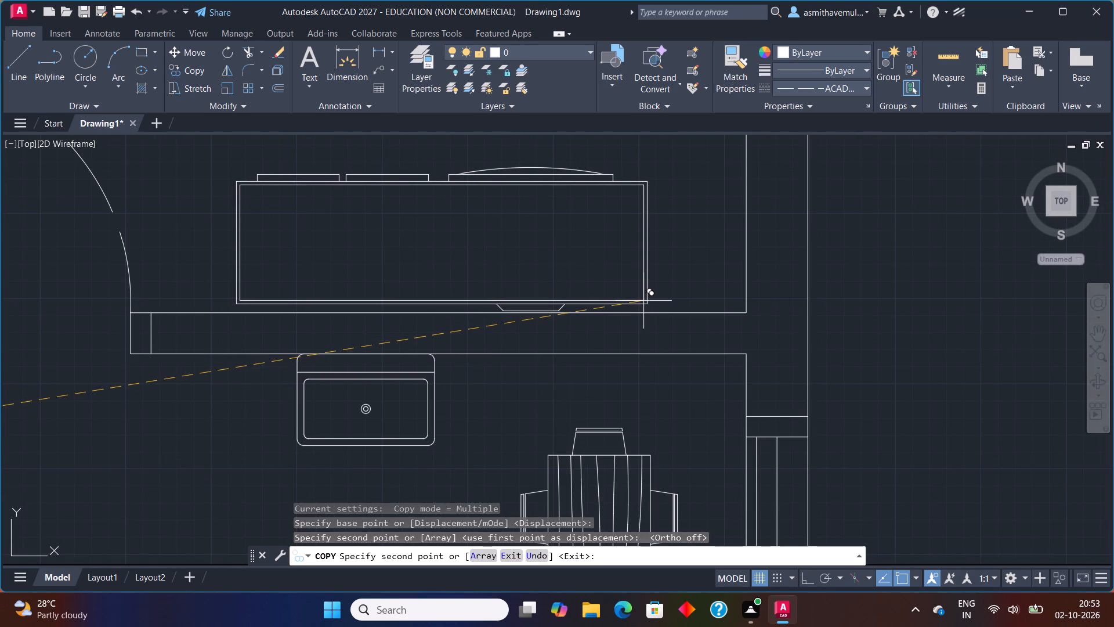
pyautogui.click(644, 301)
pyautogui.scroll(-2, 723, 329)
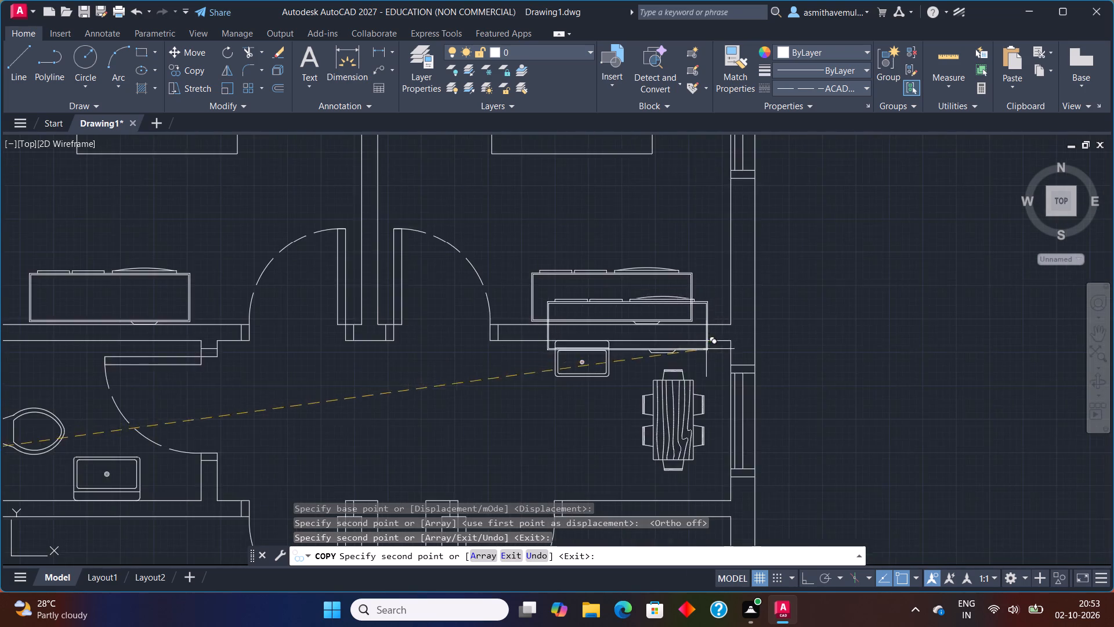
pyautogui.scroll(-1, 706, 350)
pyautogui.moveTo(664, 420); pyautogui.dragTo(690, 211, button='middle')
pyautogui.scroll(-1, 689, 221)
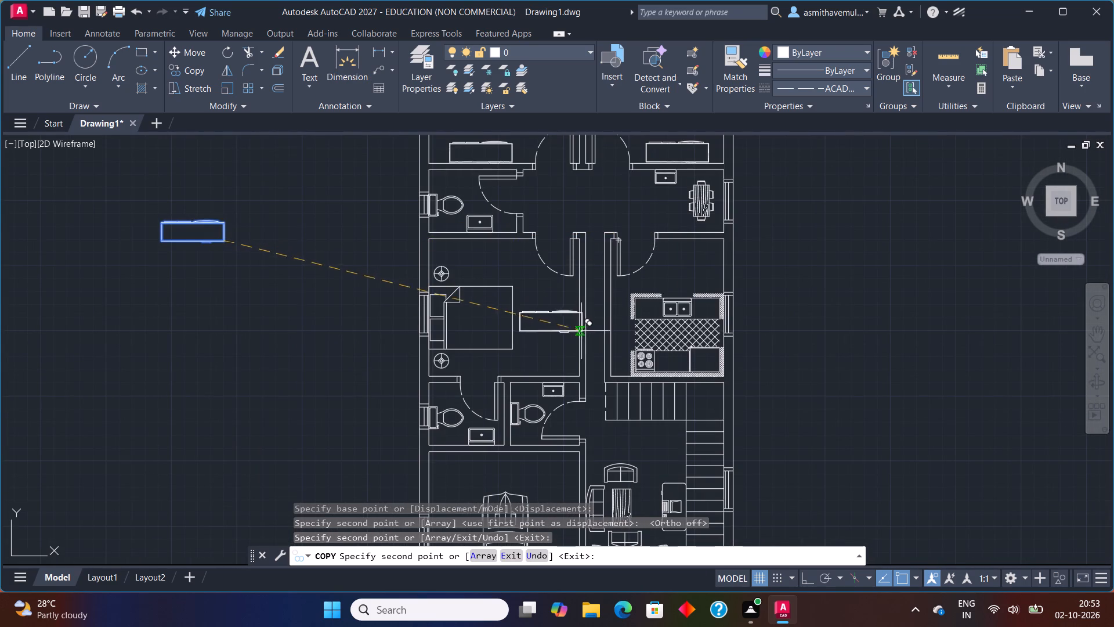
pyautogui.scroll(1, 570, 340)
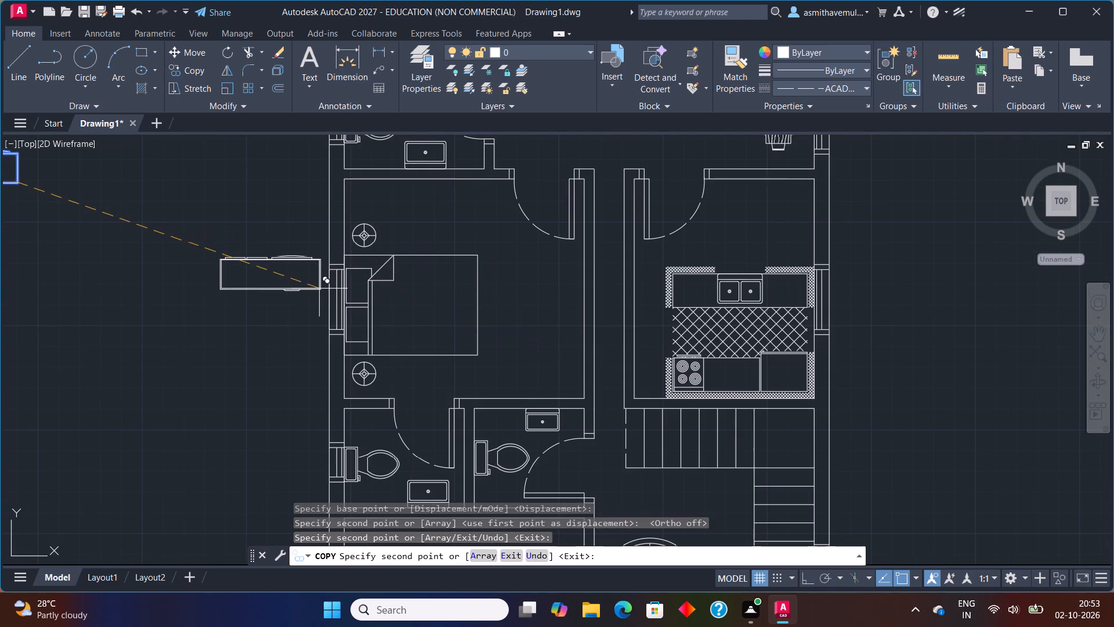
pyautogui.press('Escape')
# Rotate the leftover Entertainment Center block west of the plan 180° about its southeast corner with Ortho on.
pyautogui.moveTo(317, 302); pyautogui.dragTo(437, 344, button='middle')
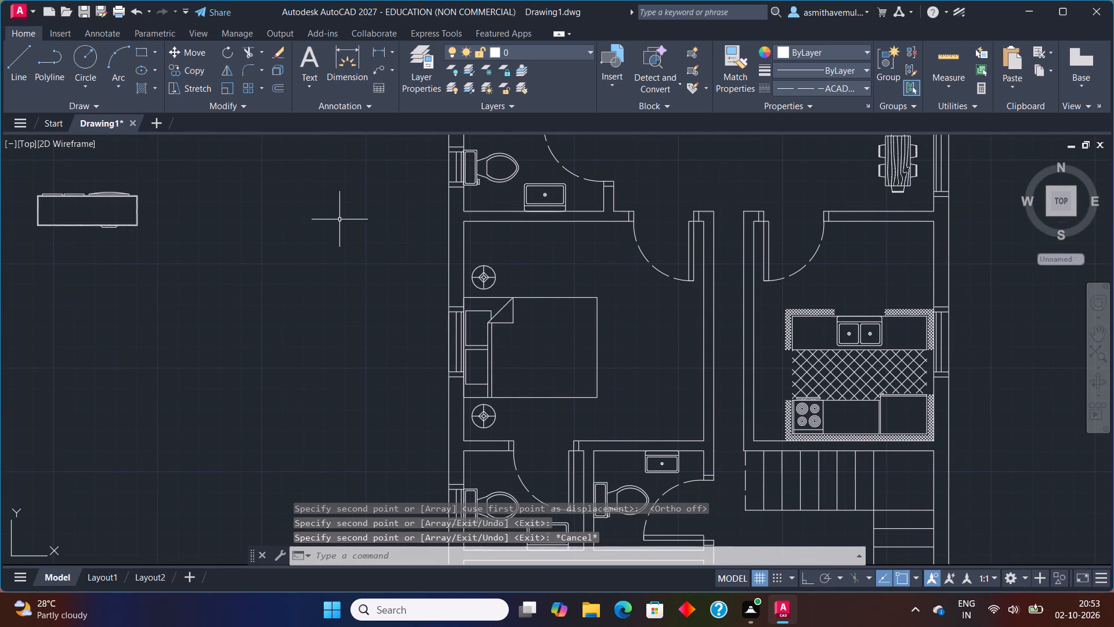
pyautogui.moveTo(334, 214); pyautogui.dragTo(334, 354, button='middle')
pyautogui.moveTo(52, 301); pyautogui.dragTo(102, 384)
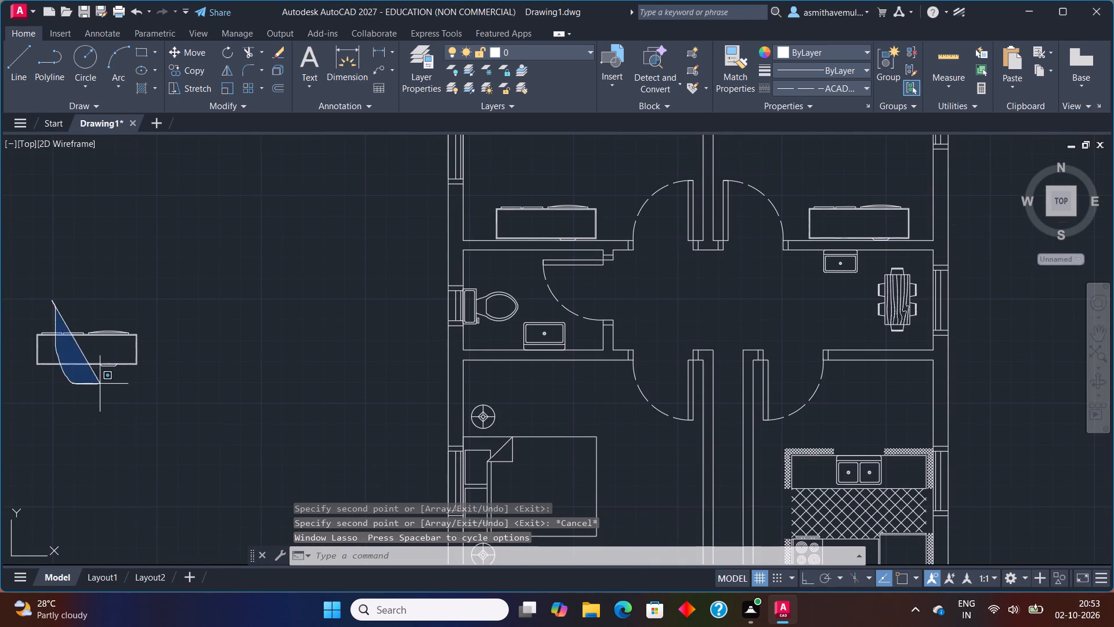
pyautogui.moveTo(102, 384); pyautogui.dragTo(117, 380)
pyautogui.moveTo(154, 333); pyautogui.dragTo(106, 458)
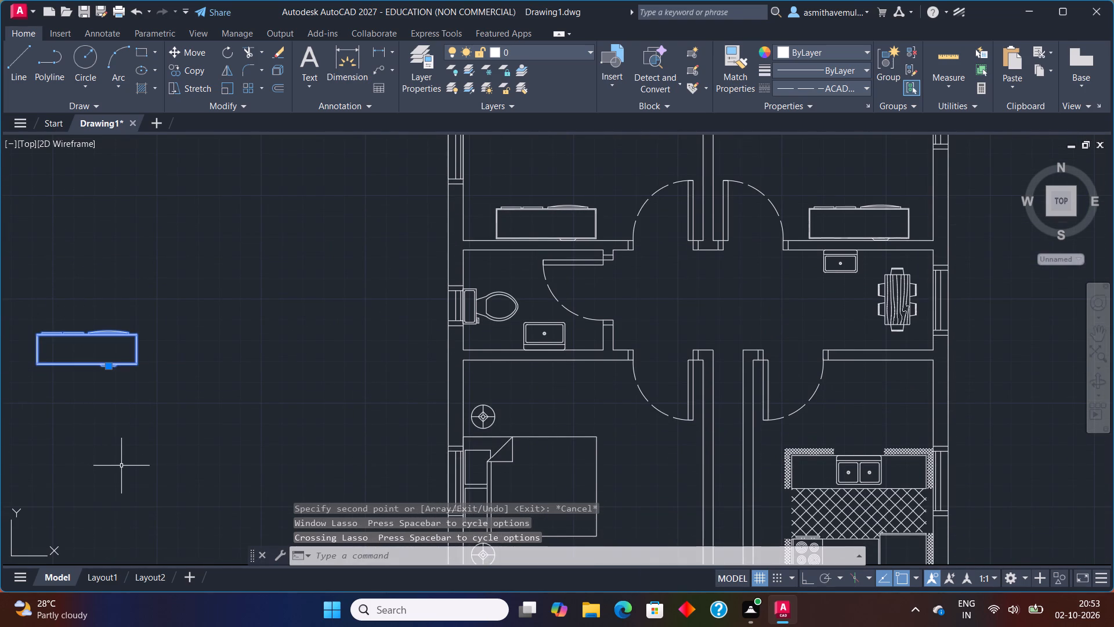
pyautogui.write('RO')
pyautogui.press('Return')
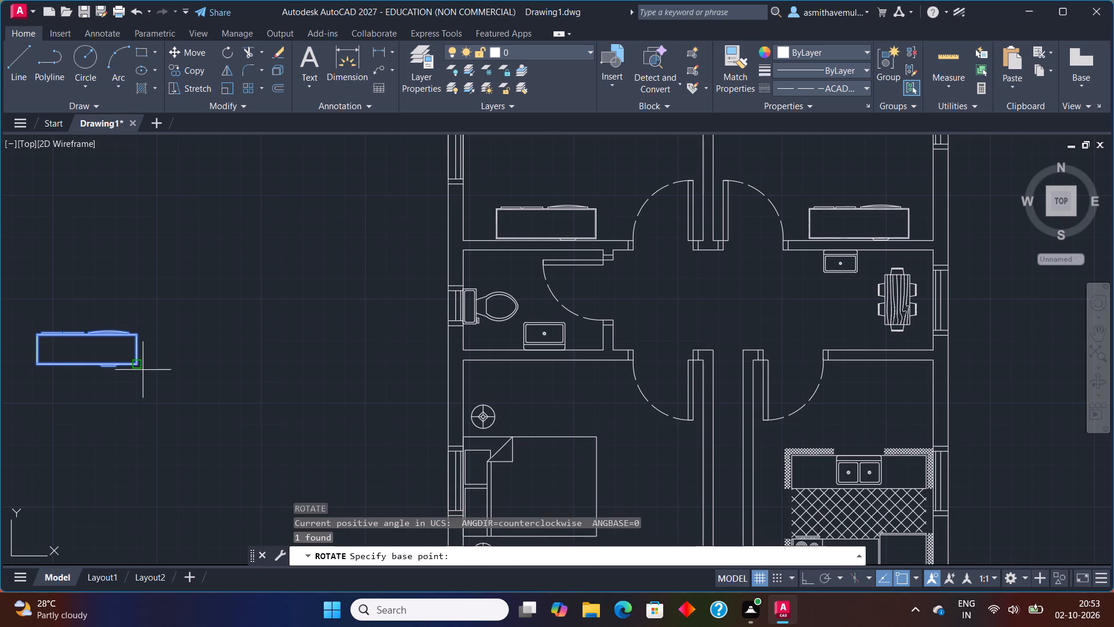
pyautogui.click(143, 366)
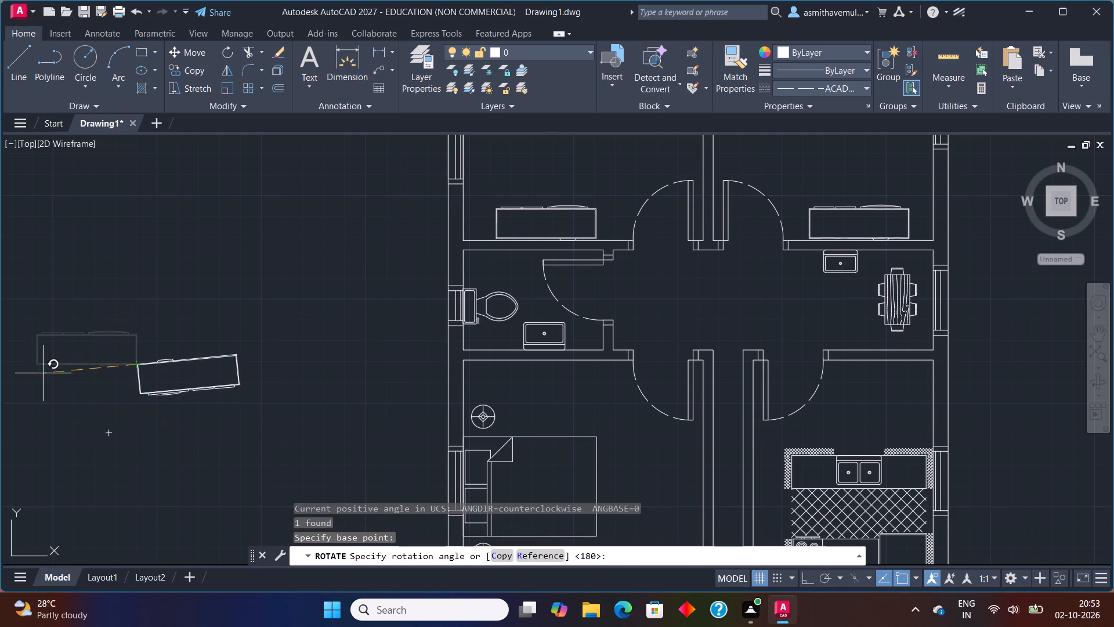
pyautogui.press('F8')
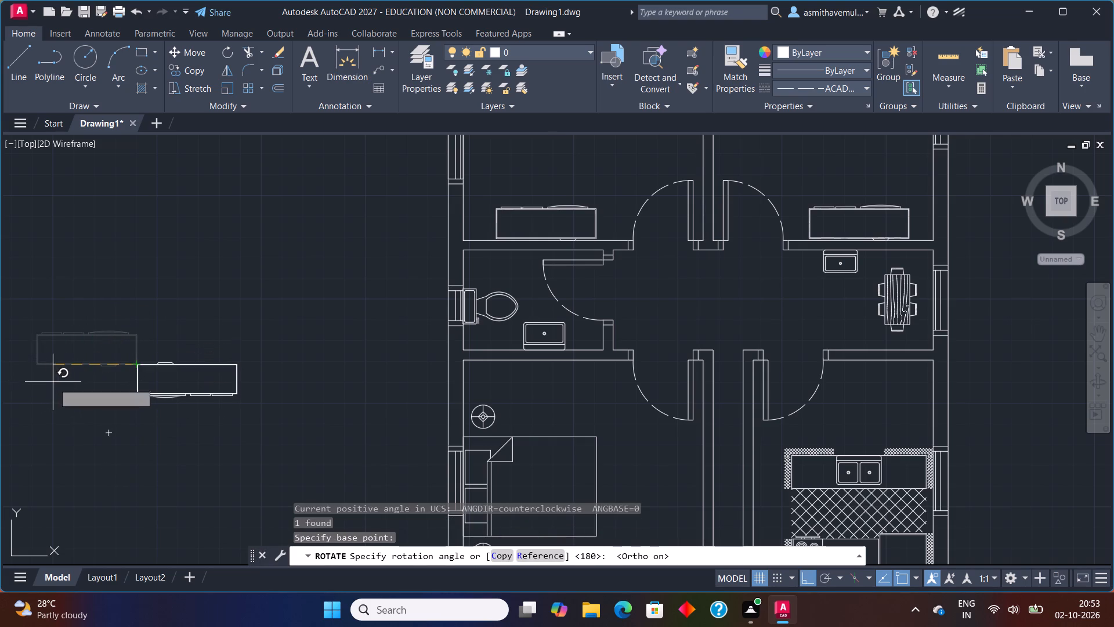
pyautogui.click(77, 369)
# Move the rotated Entertainment Center by its north edge to the west bedroom's north wall, below the bathroom washbasin, with Ortho off.
pyautogui.moveTo(208, 332); pyautogui.dragTo(194, 420)
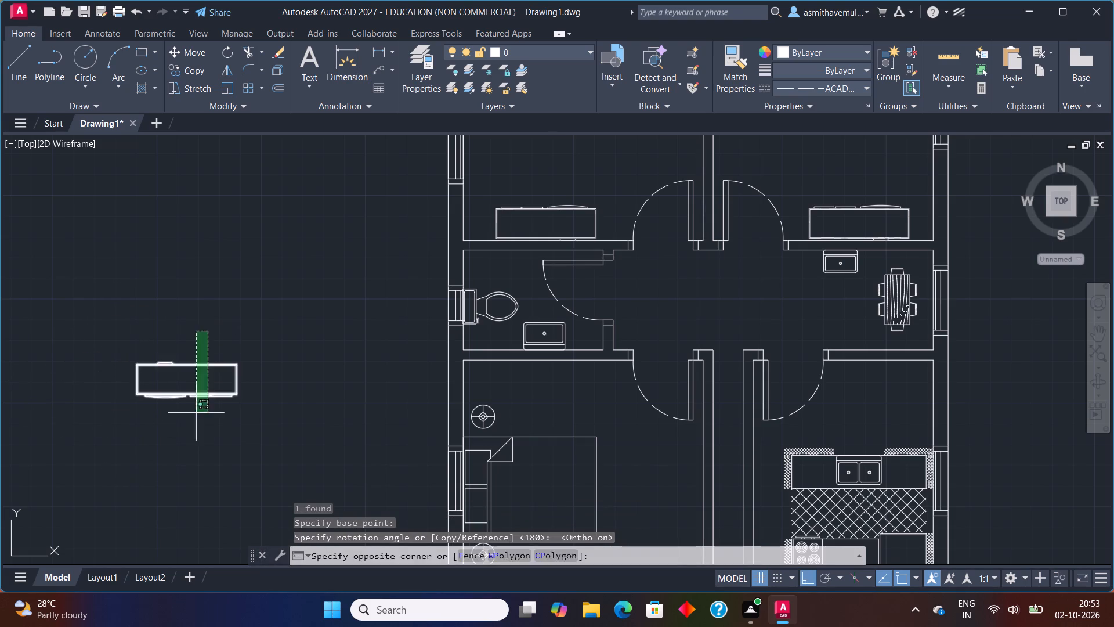
pyautogui.moveTo(194, 420); pyautogui.dragTo(186, 456)
pyautogui.press('F8')
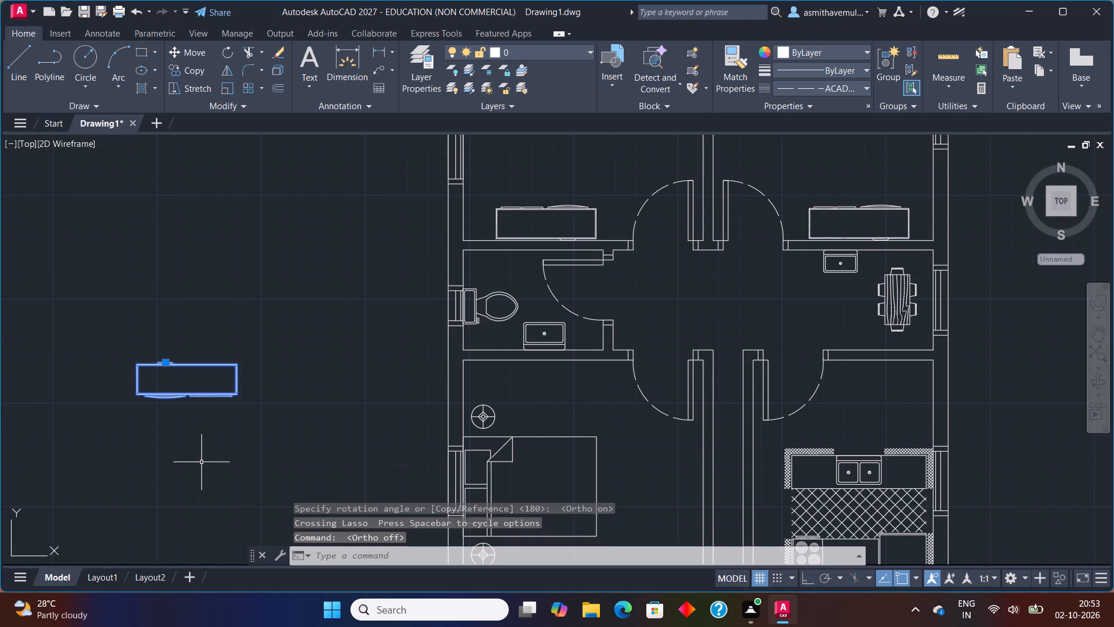
pyautogui.press('m')
pyautogui.press('Return')
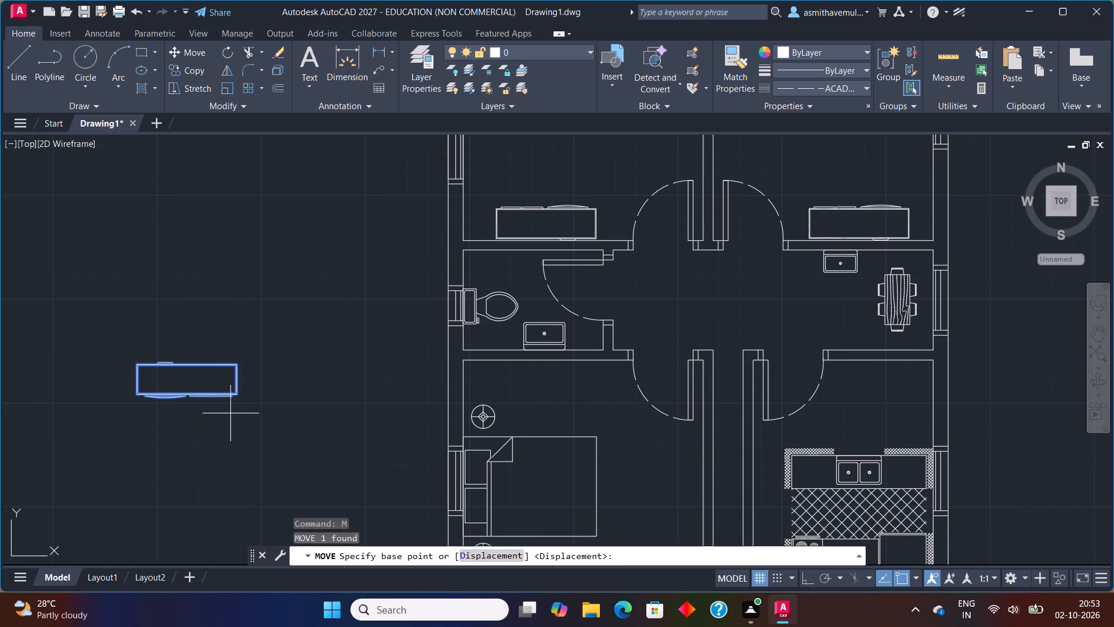
pyautogui.click(190, 366)
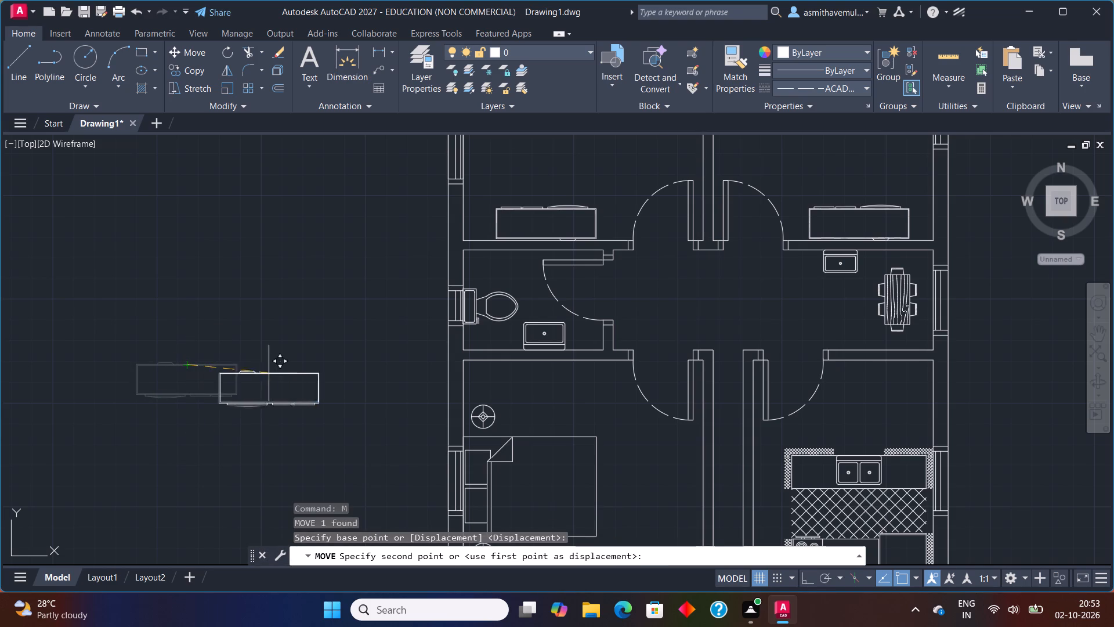
pyautogui.scroll(3, 584, 376)
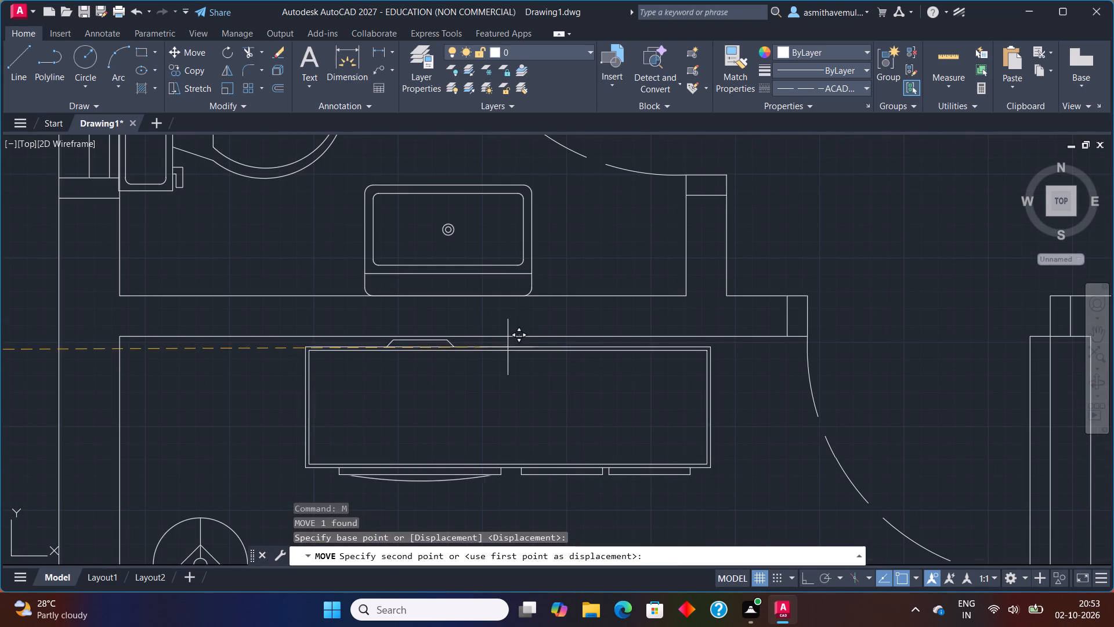
pyautogui.click(480, 344)
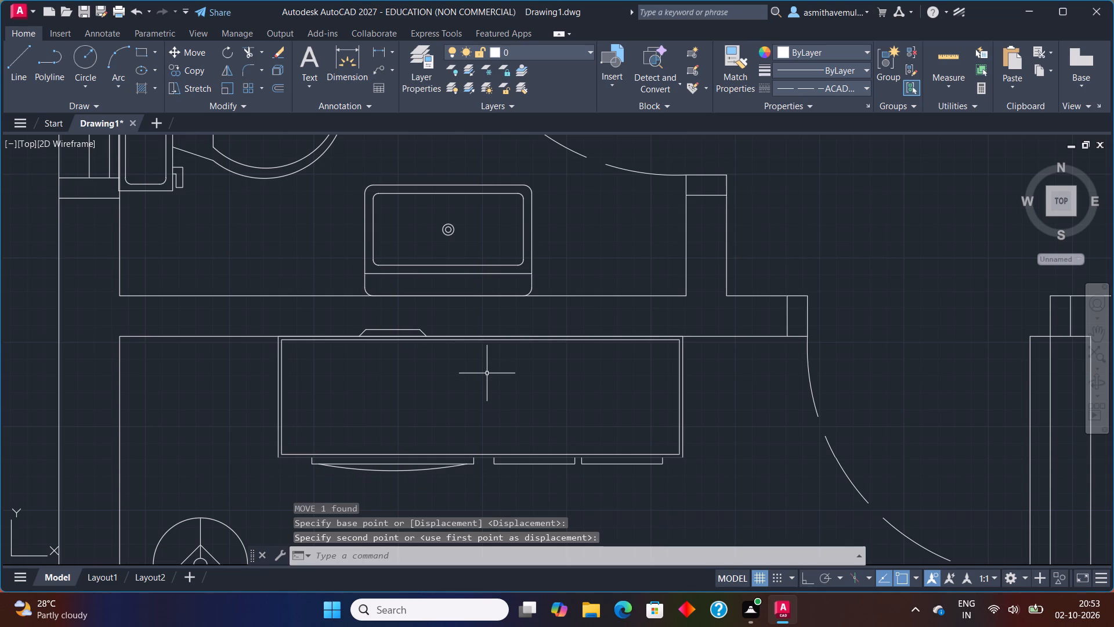
# Shift that Entertainment Center slightly south so its rear projection rests against the inner face of the bedroom's north wall.
pyautogui.click(482, 340)
pyautogui.press('m')
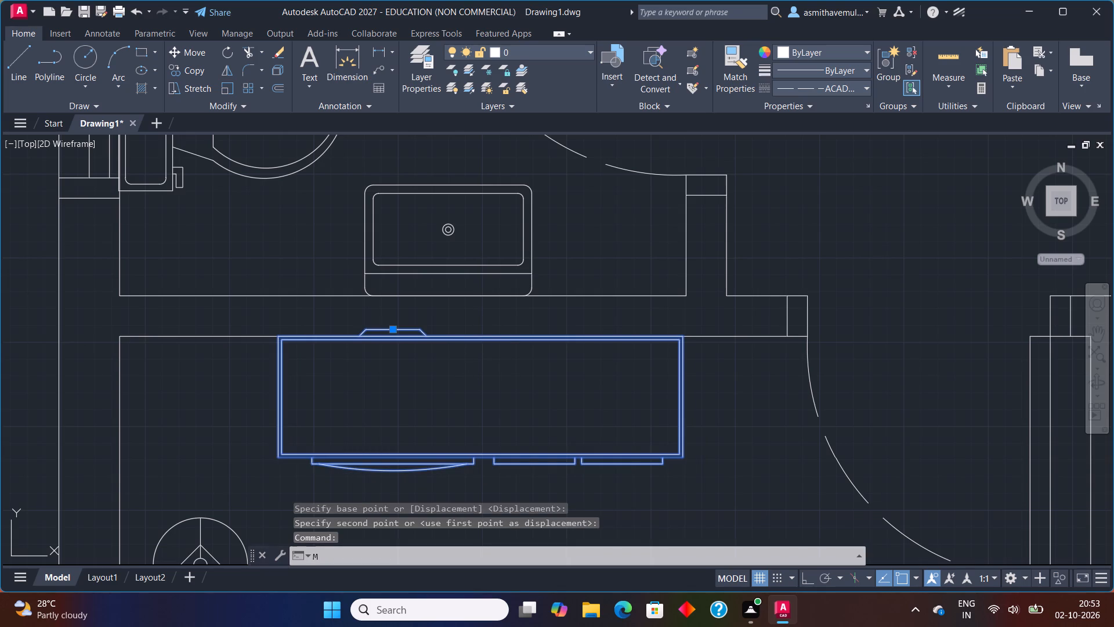
pyautogui.press('Return')
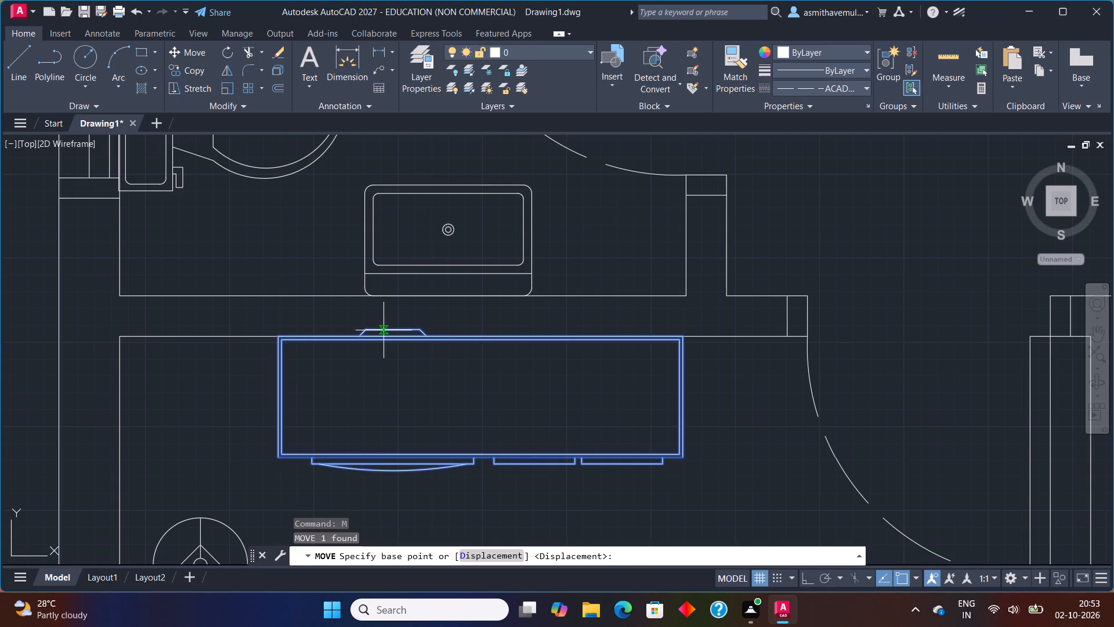
pyautogui.click(384, 331)
pyautogui.scroll(1, 388, 345)
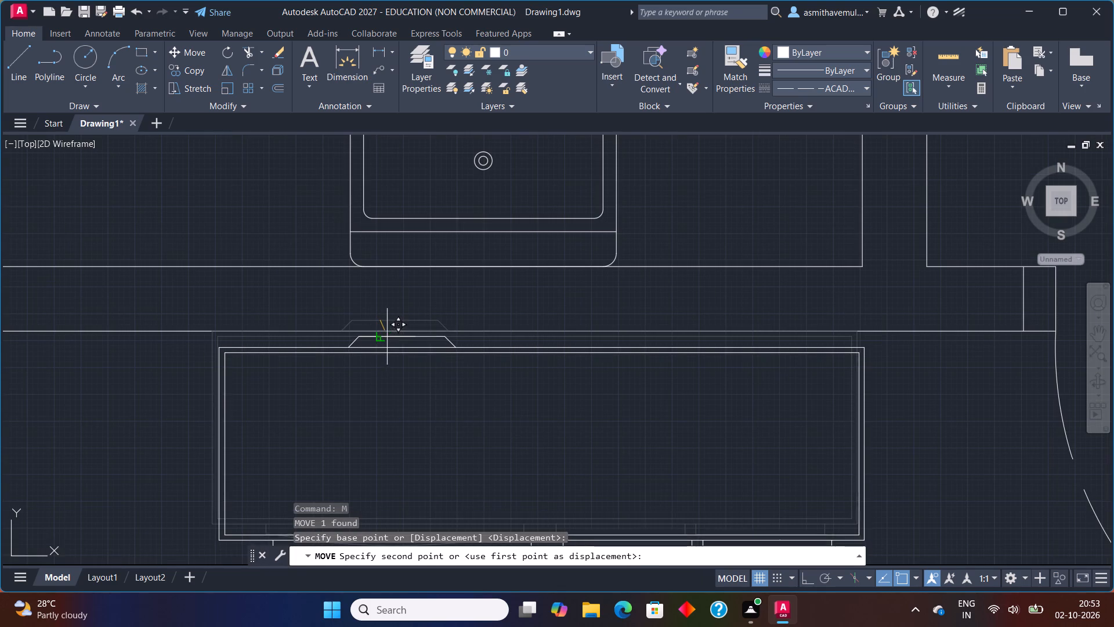
pyautogui.click(386, 333)
pyautogui.scroll(-1, 550, 358)
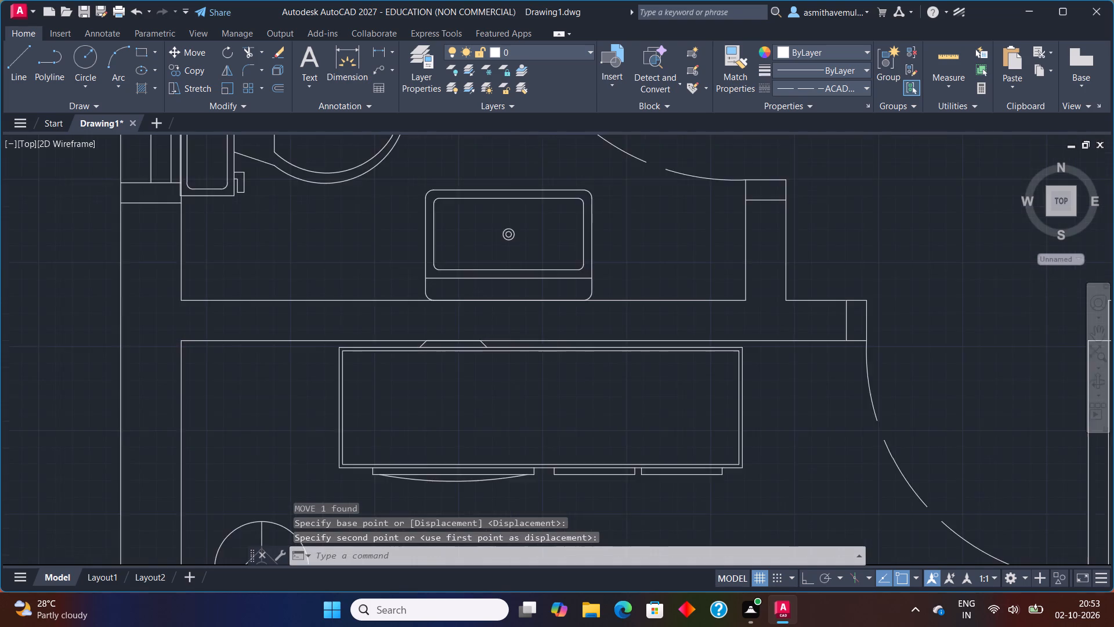
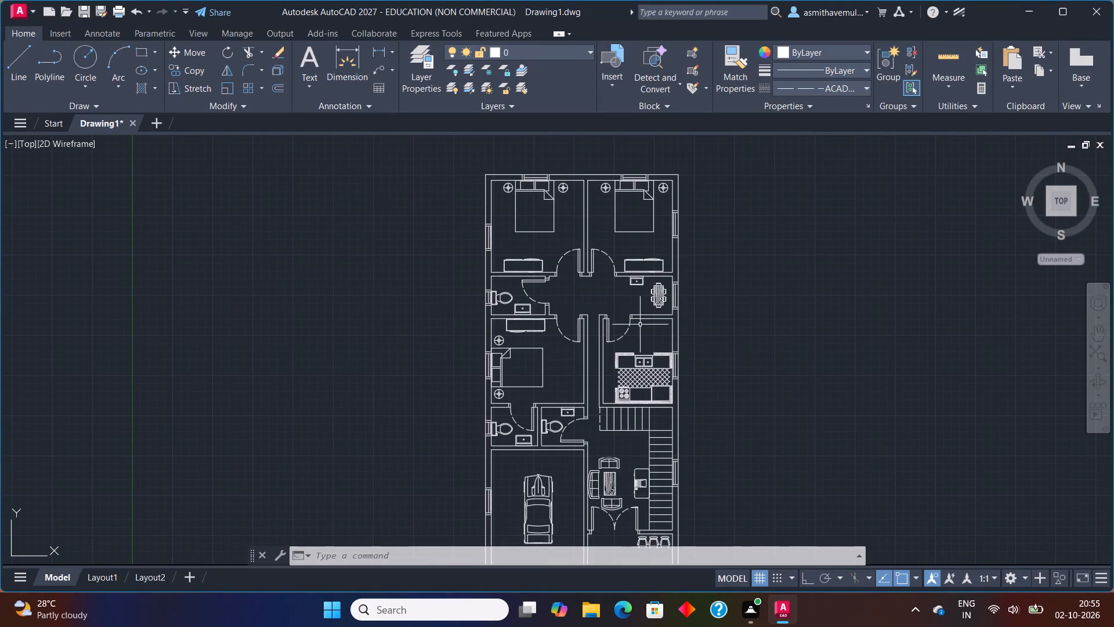
# Insert the Chair - Rocking block from the Home - Space Planner blocks in DesignCenter into the empty area left of the floor plan.
pyautogui.moveTo(639, 355); pyautogui.dragTo(648, 331, button='middle')
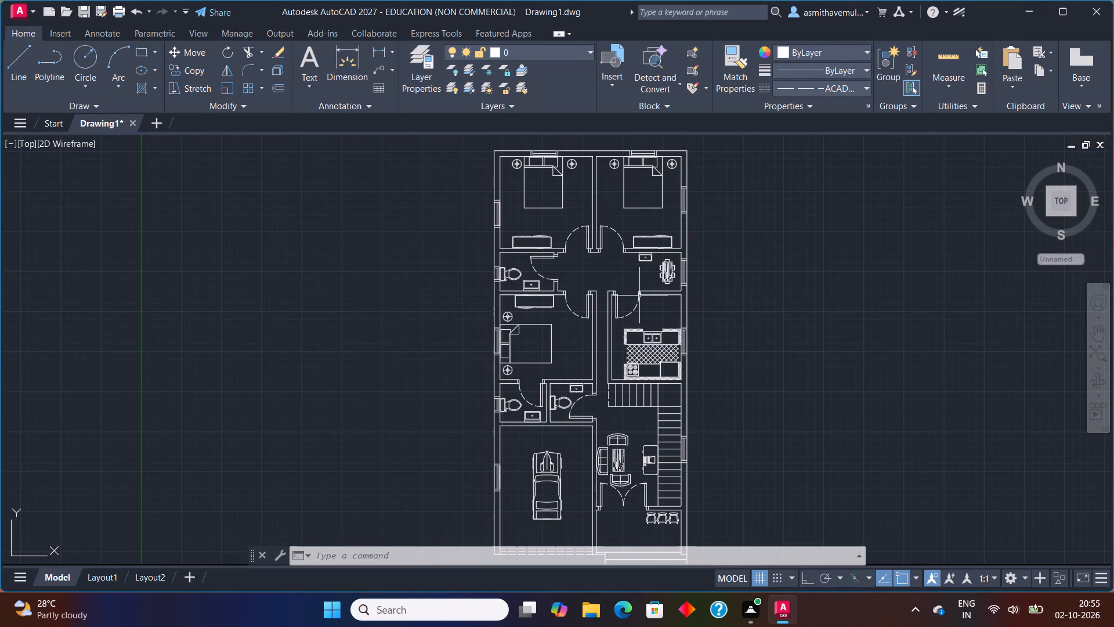
pyautogui.scroll(1, 642, 440)
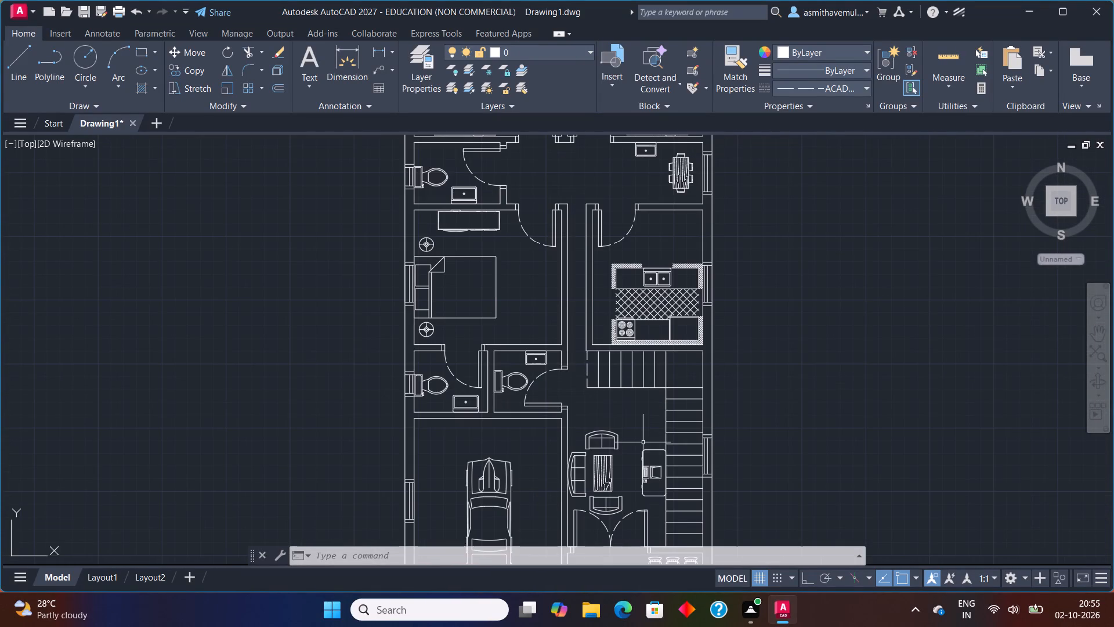
pyautogui.scroll(-1, 644, 444)
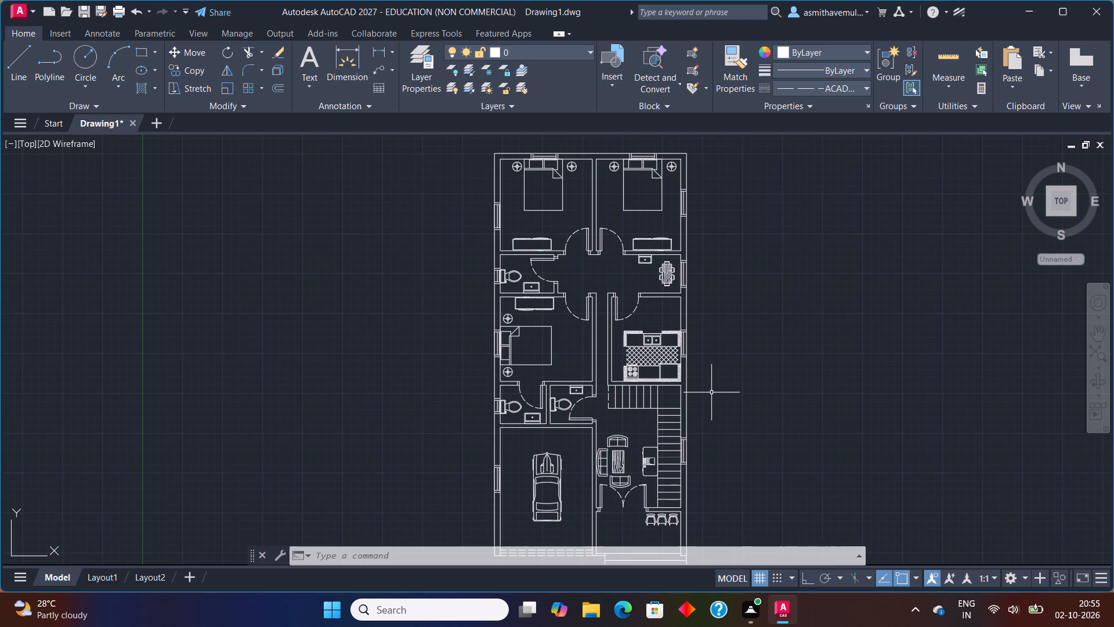
pyautogui.hotkey('ctrl', '2')
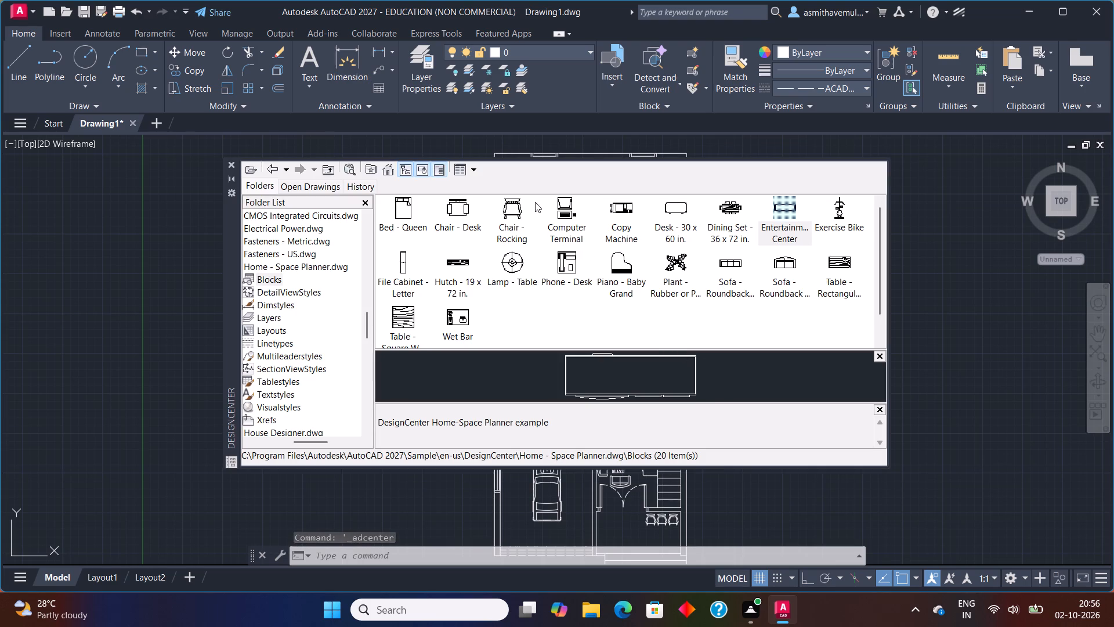
pyautogui.moveTo(520, 205); pyautogui.dragTo(146, 284)
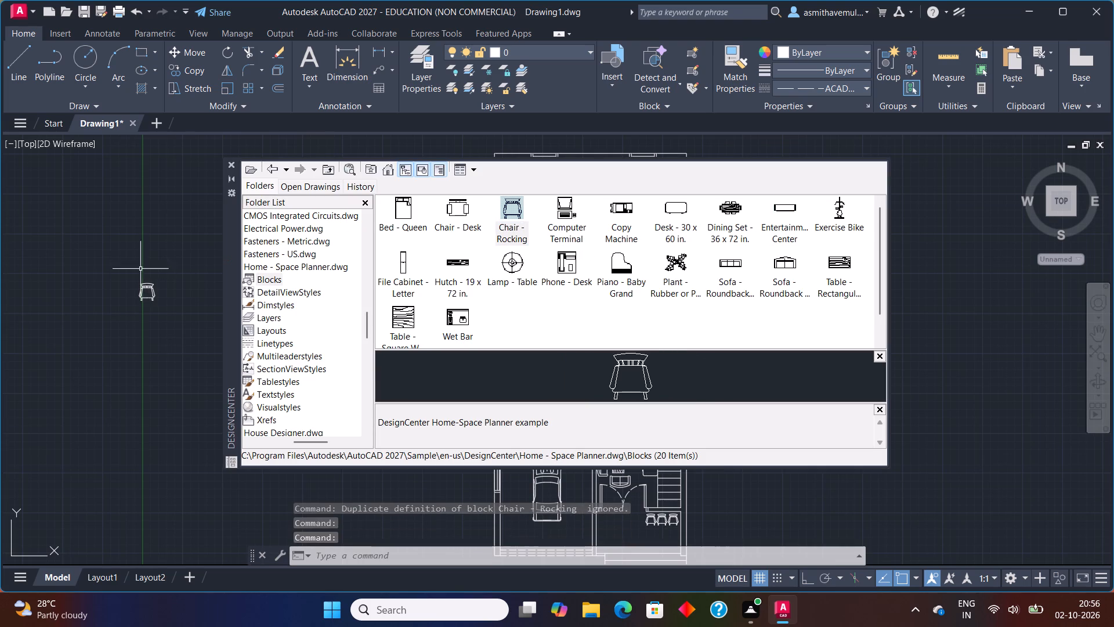
pyautogui.click(229, 160)
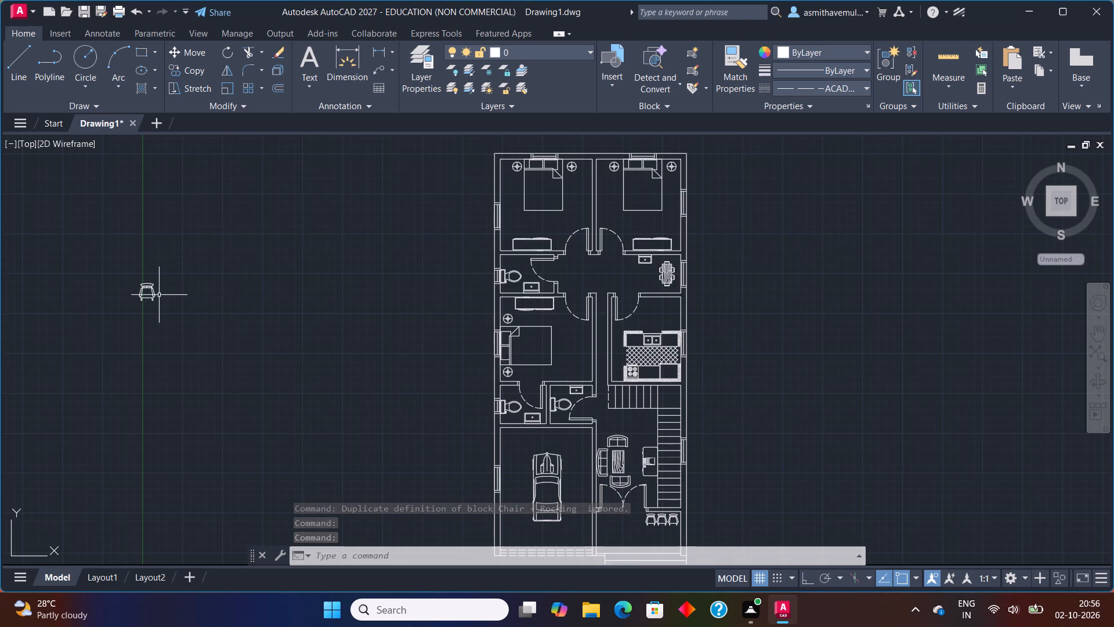
# Copy the rocking chair into the upper-left bedroom, between the bed and the entertainment center.
pyautogui.click(149, 294)
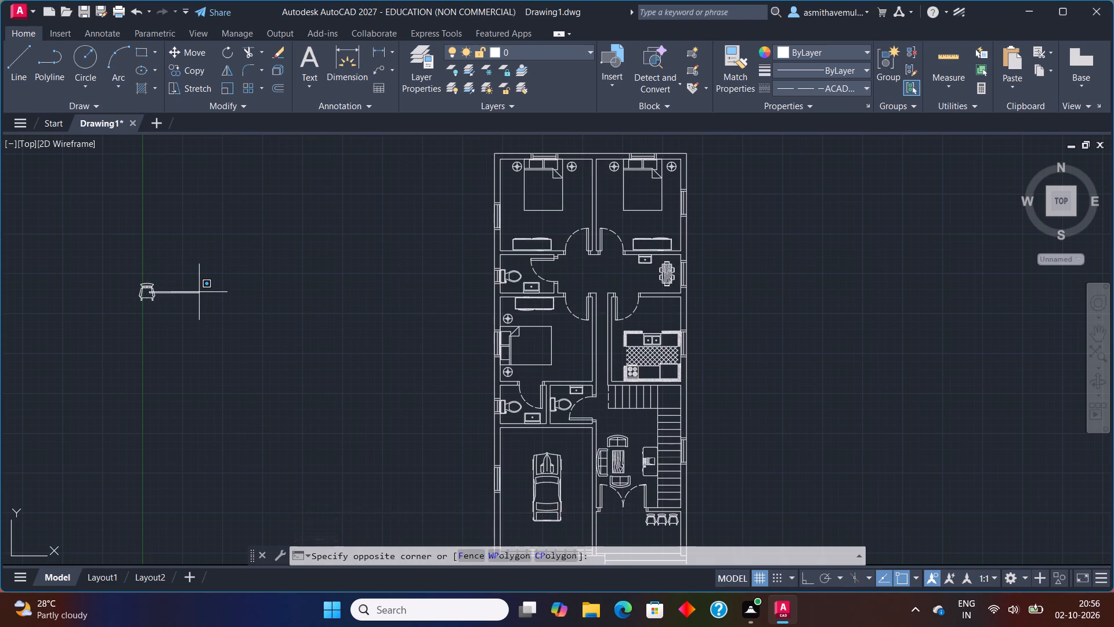
pyautogui.moveTo(197, 308); pyautogui.dragTo(197, 303)
pyautogui.moveTo(172, 260); pyautogui.dragTo(150, 349)
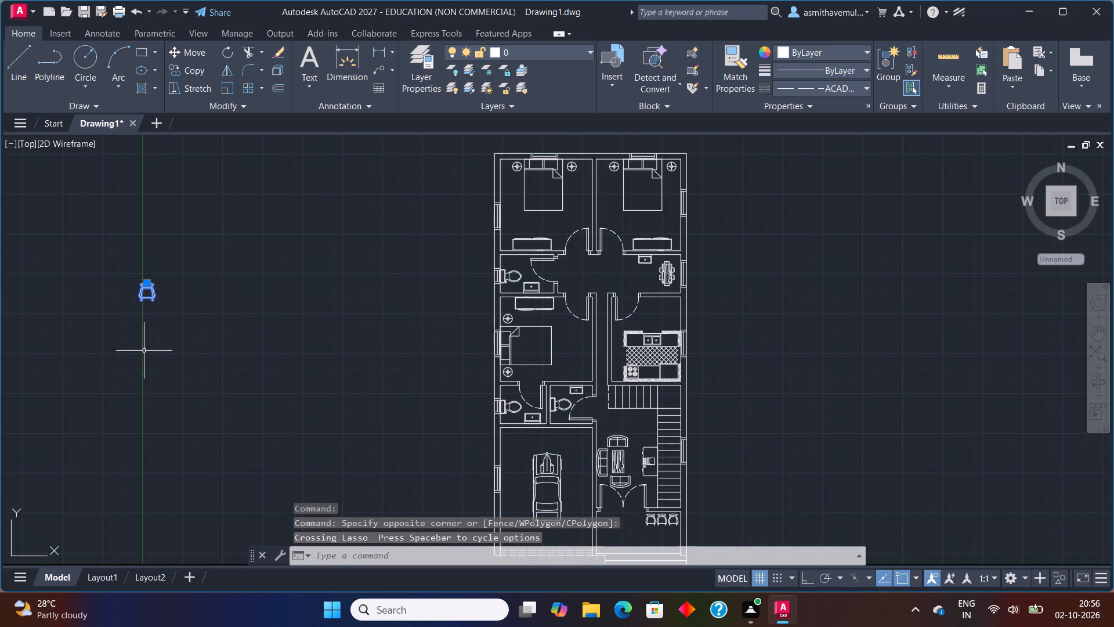
pyautogui.press('c')
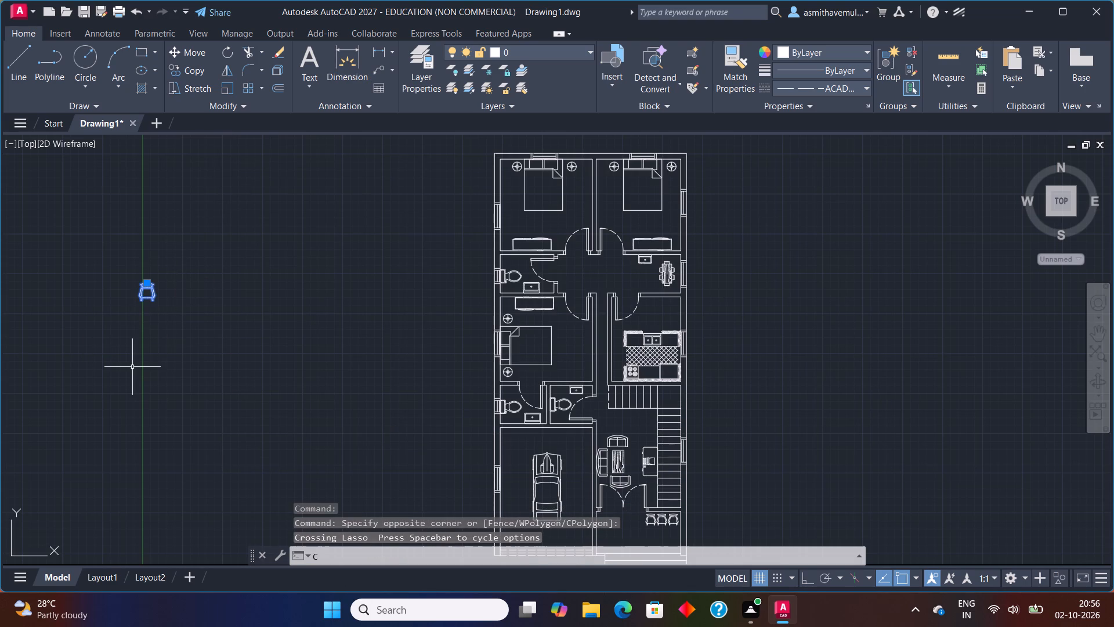
pyautogui.write('OPY')
pyautogui.press('Return')
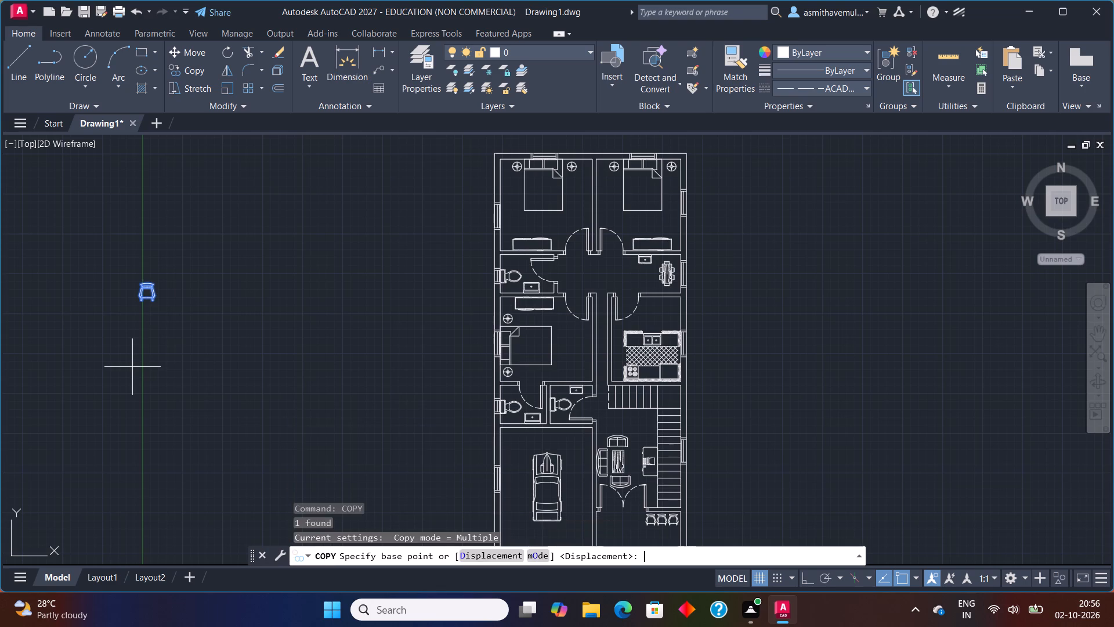
pyautogui.click(156, 283)
pyautogui.scroll(2, 494, 222)
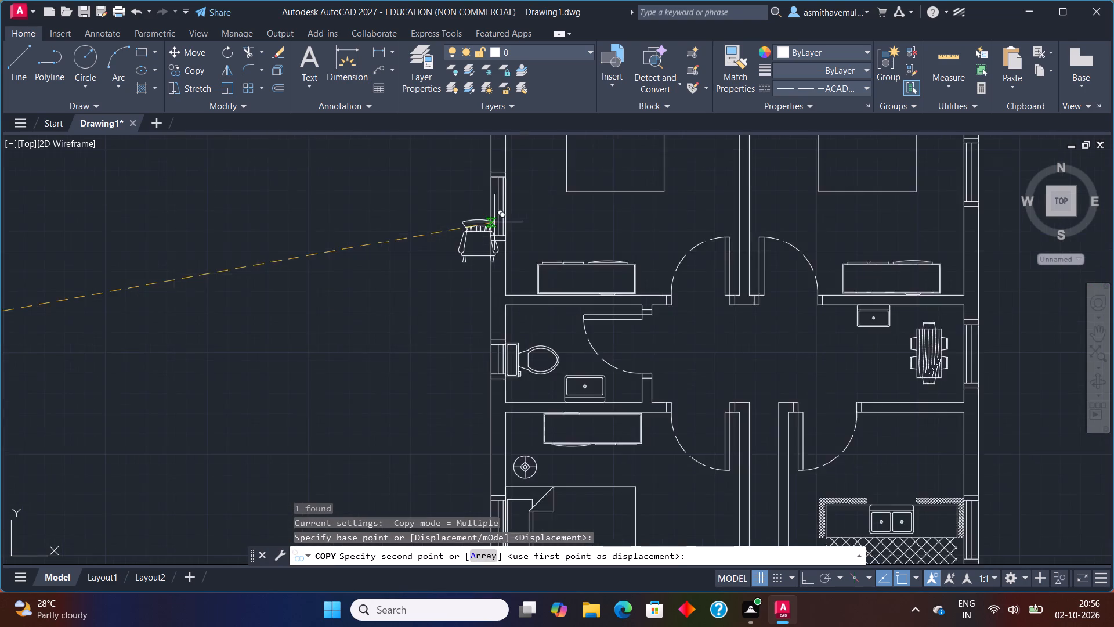
pyautogui.scroll(1, 494, 222)
pyautogui.click(659, 206)
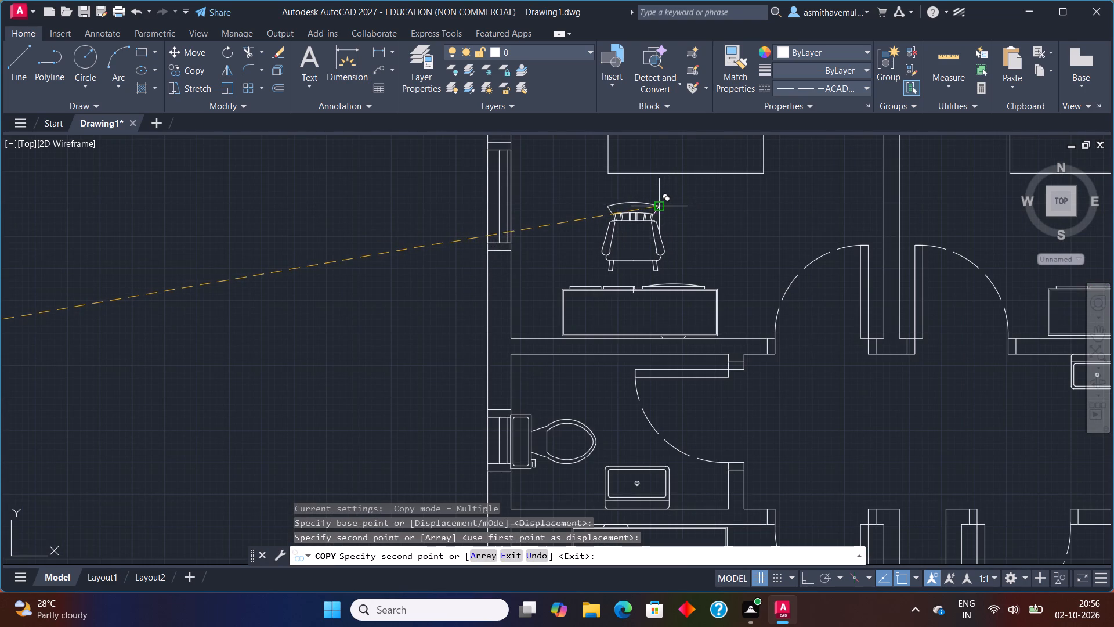
# Place another copy of the rocking chair in the upper-right bedroom, beside the bed near the right wall's window.
pyautogui.scroll(-3, 773, 204)
pyautogui.moveTo(787, 235); pyautogui.dragTo(595, 291, button='middle')
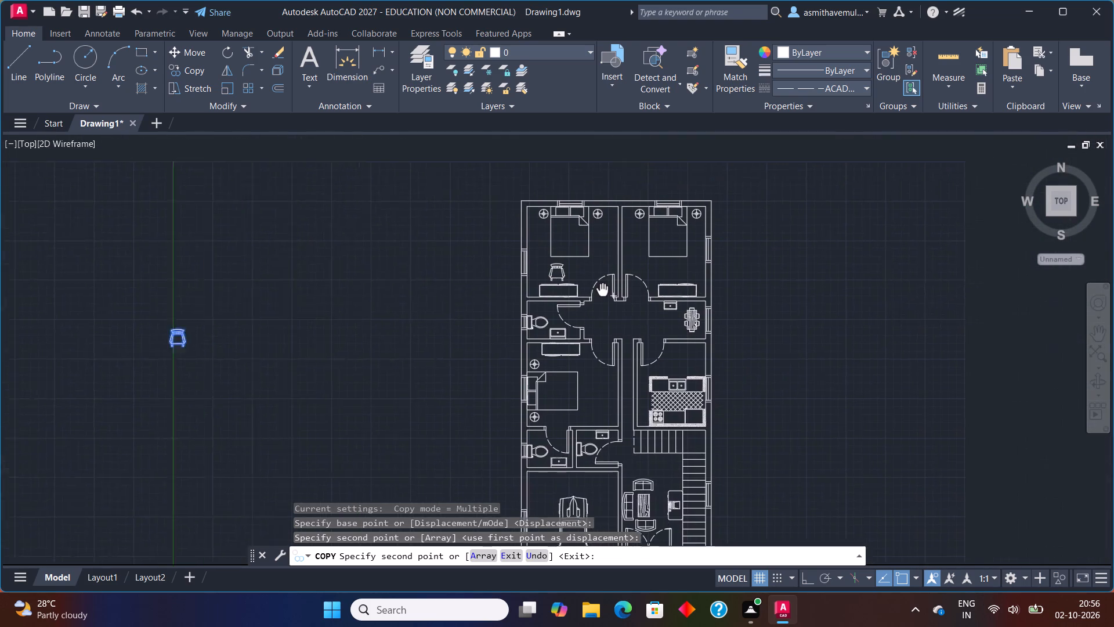
pyautogui.moveTo(595, 291); pyautogui.dragTo(556, 300, button='middle')
pyautogui.scroll(2, 640, 253)
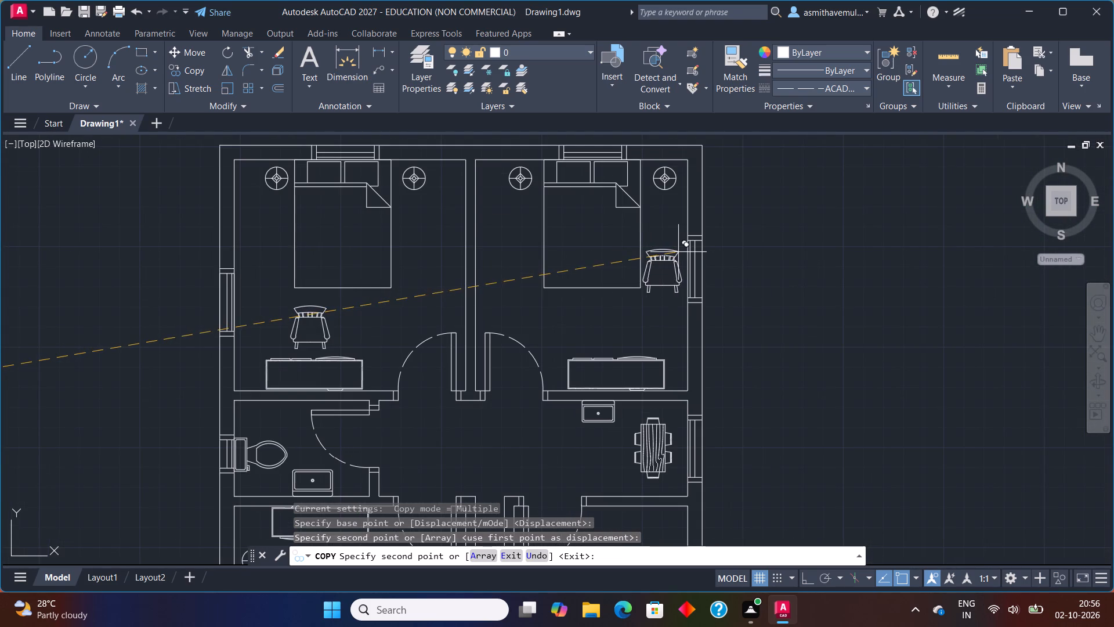
pyautogui.click(685, 246)
# Place a third copy of the rocking chair just outside the left wall, level with the lower bedroom, and finish copying.
pyautogui.scroll(-1, 457, 353)
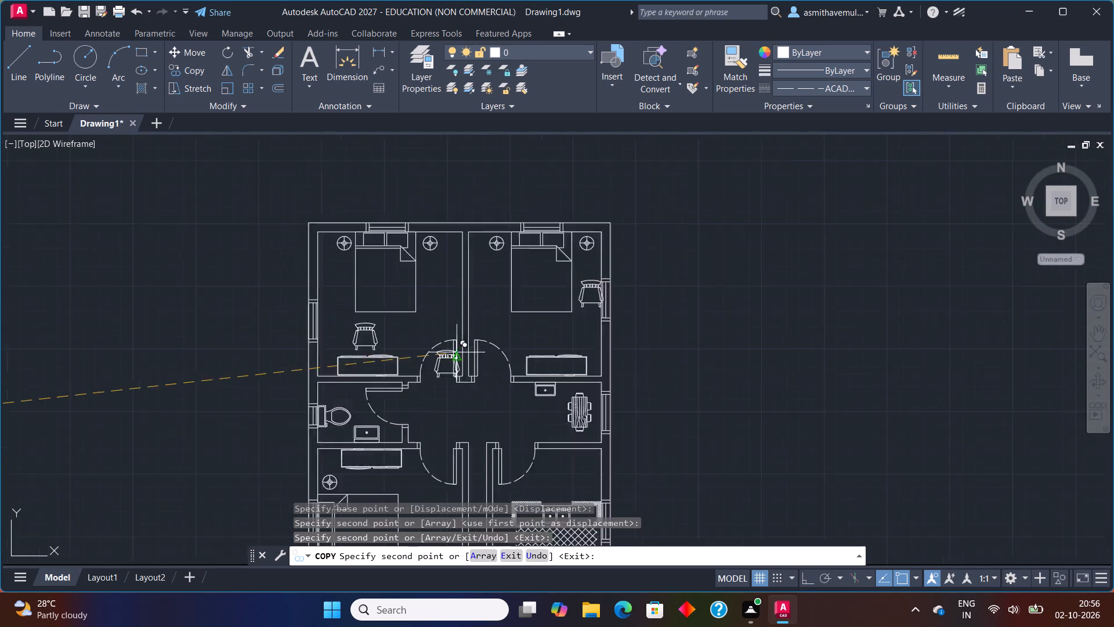
pyautogui.scroll(-1, 457, 353)
pyautogui.moveTo(452, 383); pyautogui.dragTo(469, 338, button='middle')
pyautogui.scroll(2, 454, 361)
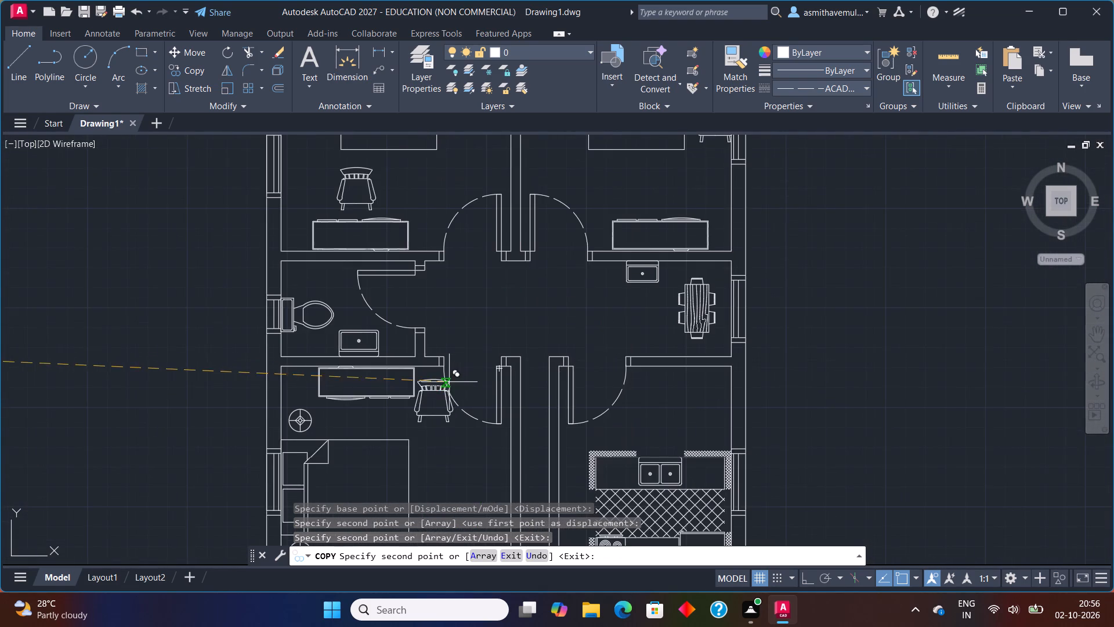
pyautogui.moveTo(447, 406); pyautogui.dragTo(475, 290, button='middle')
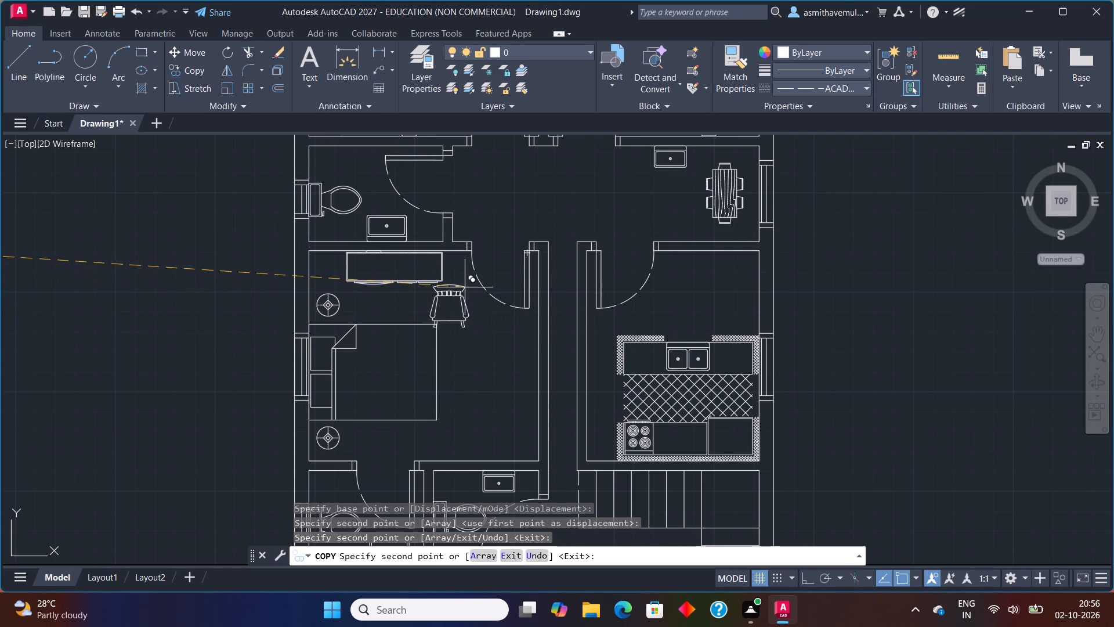
pyautogui.scroll(-1, 465, 288)
pyautogui.moveTo(465, 288); pyautogui.dragTo(456, 338, button='middle')
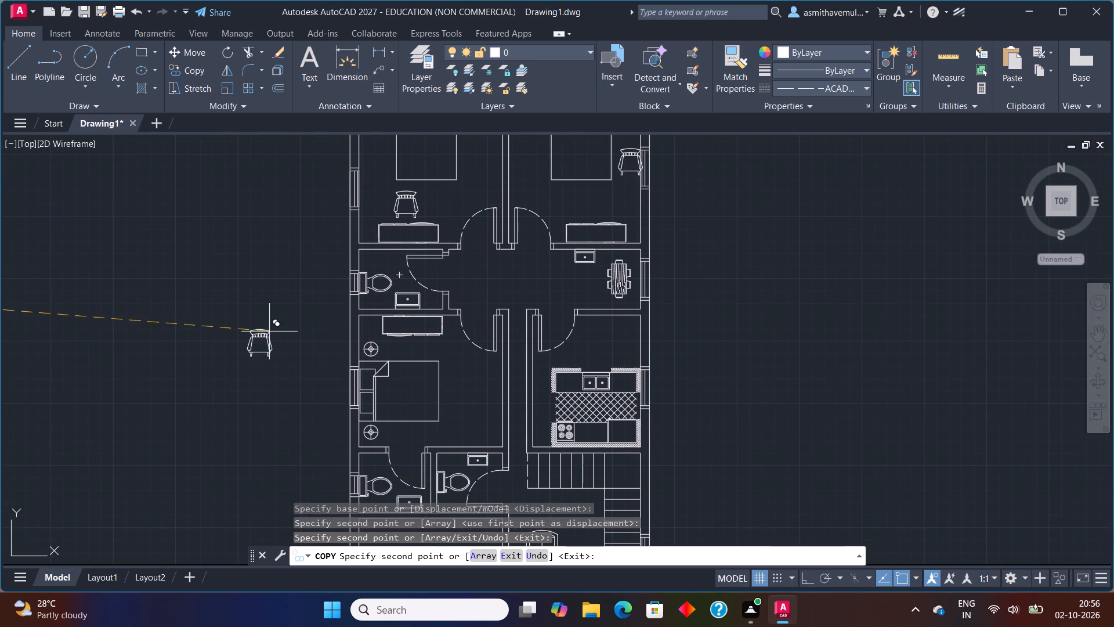
pyautogui.click(268, 330)
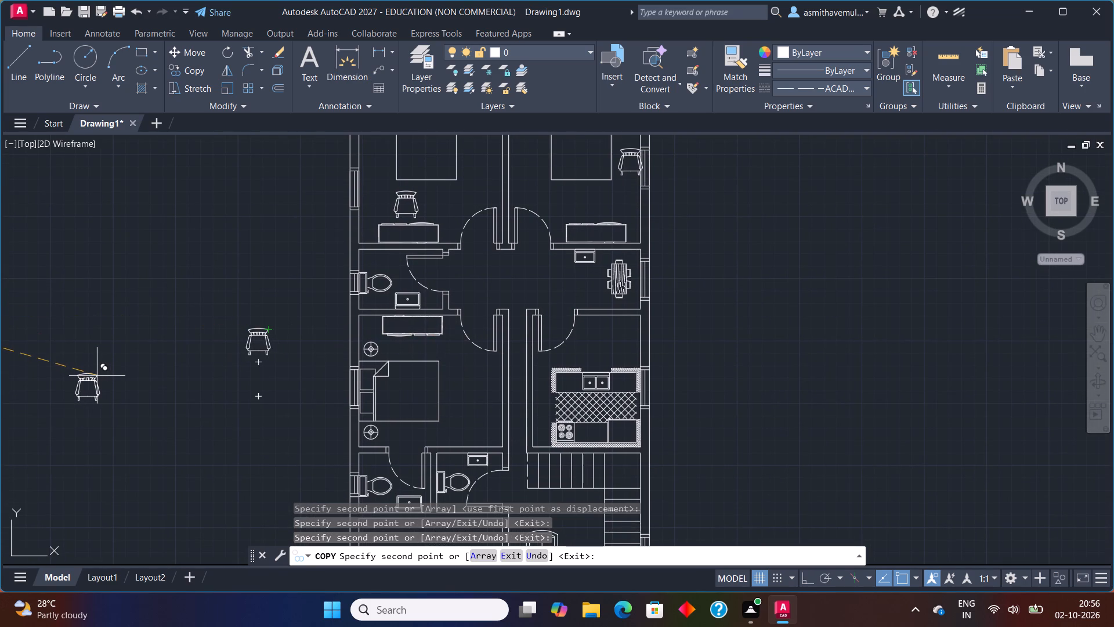
pyautogui.press('Escape')
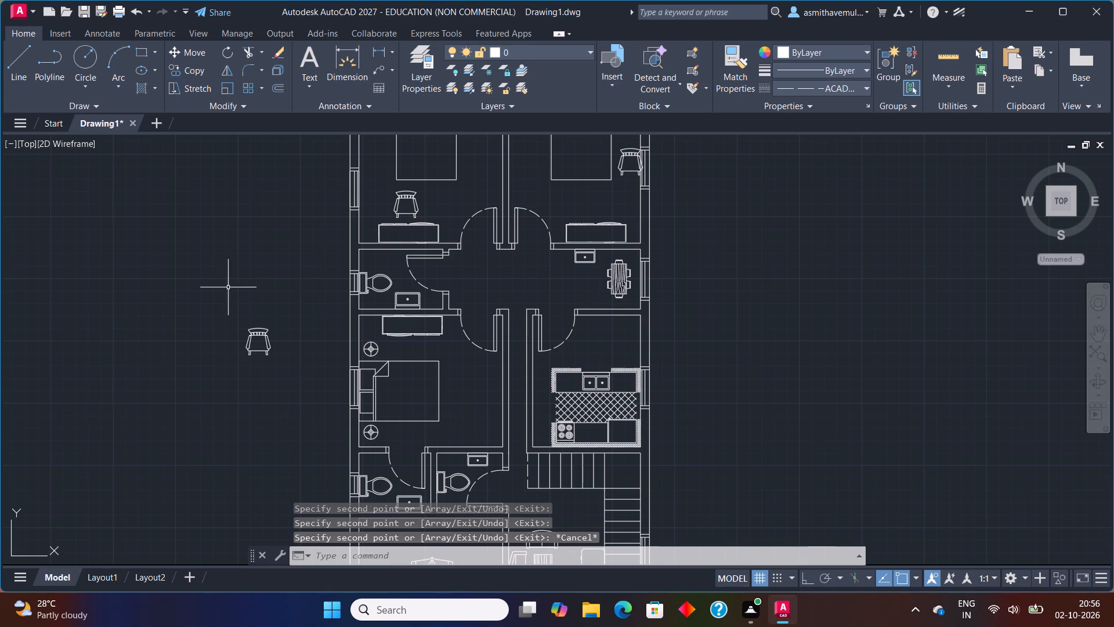
# Rotate the rocking chair copy outside the lower bedroom by 180° about its backrest corner.
pyautogui.moveTo(314, 333); pyautogui.dragTo(215, 384)
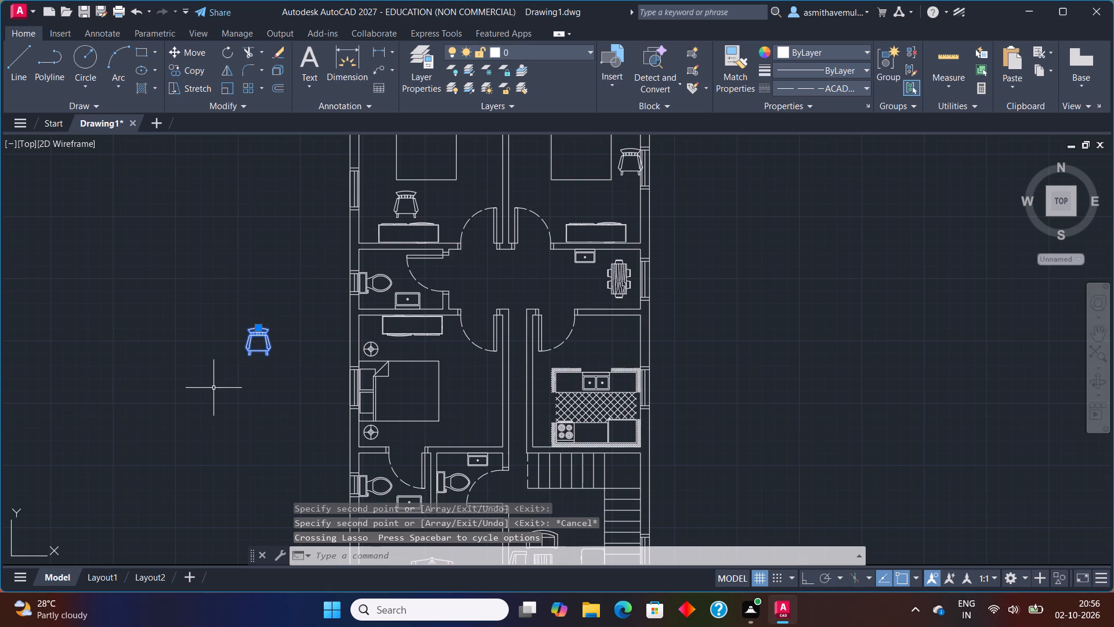
pyautogui.write('RO')
pyautogui.press('Return')
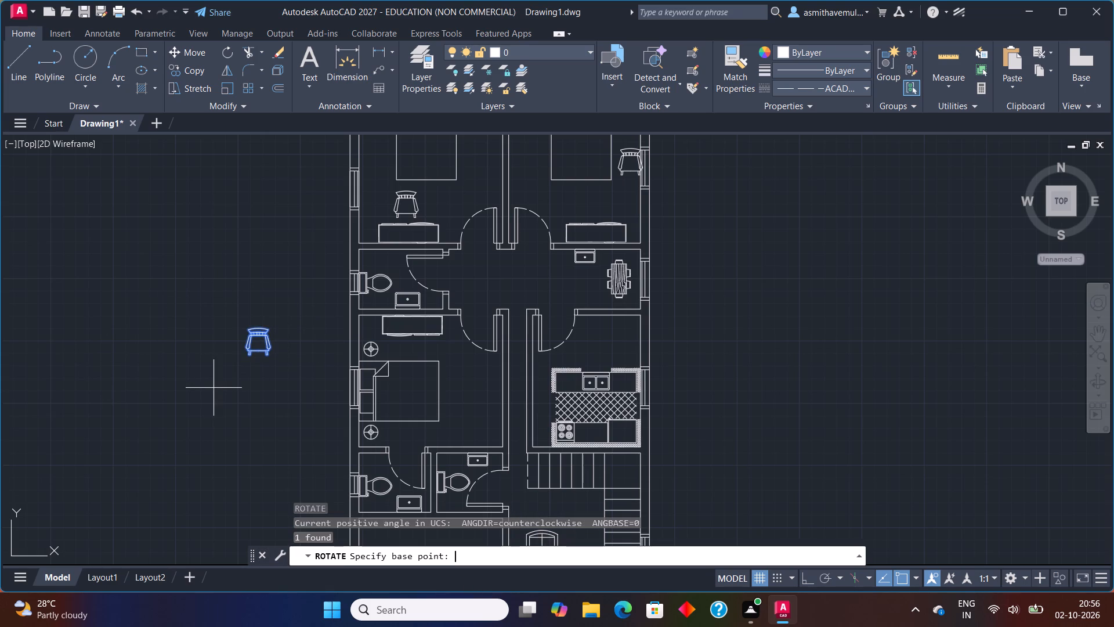
pyautogui.click(269, 329)
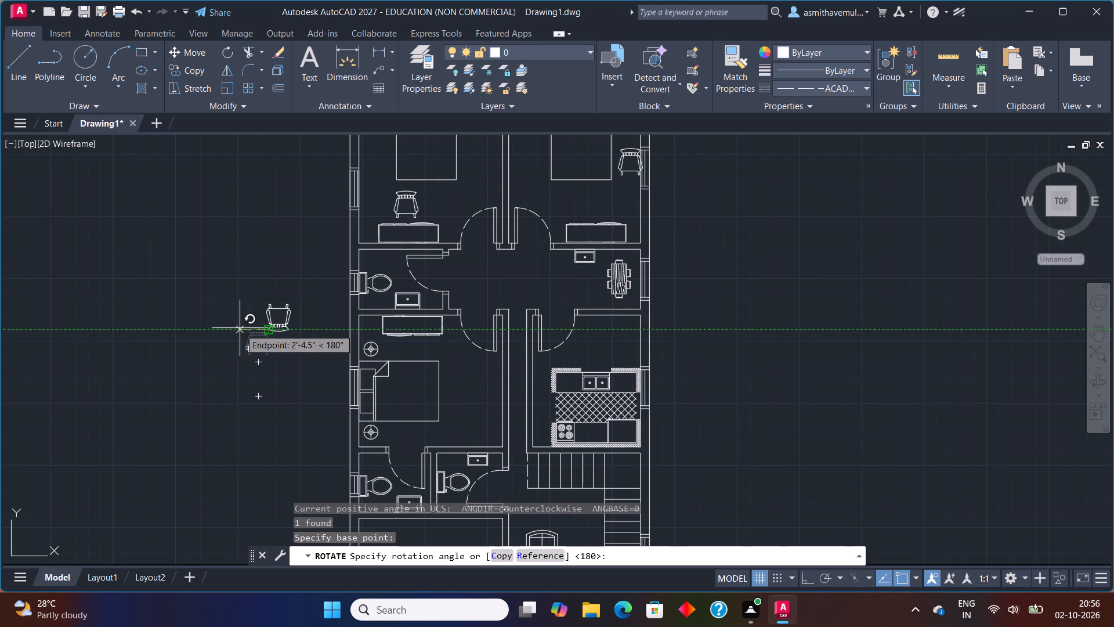
pyautogui.click(240, 327)
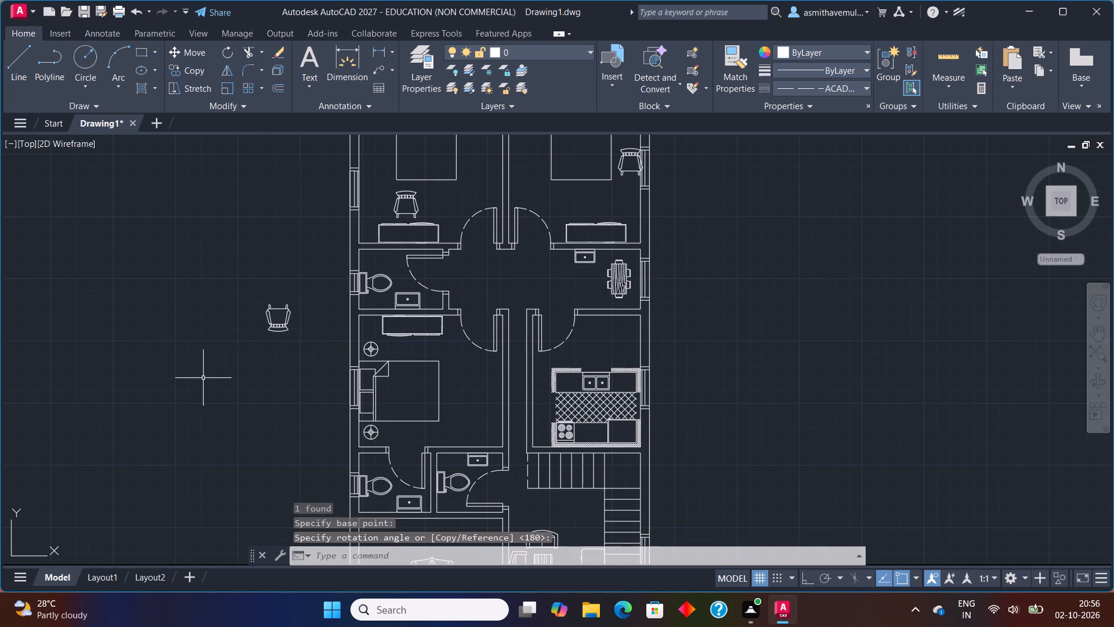
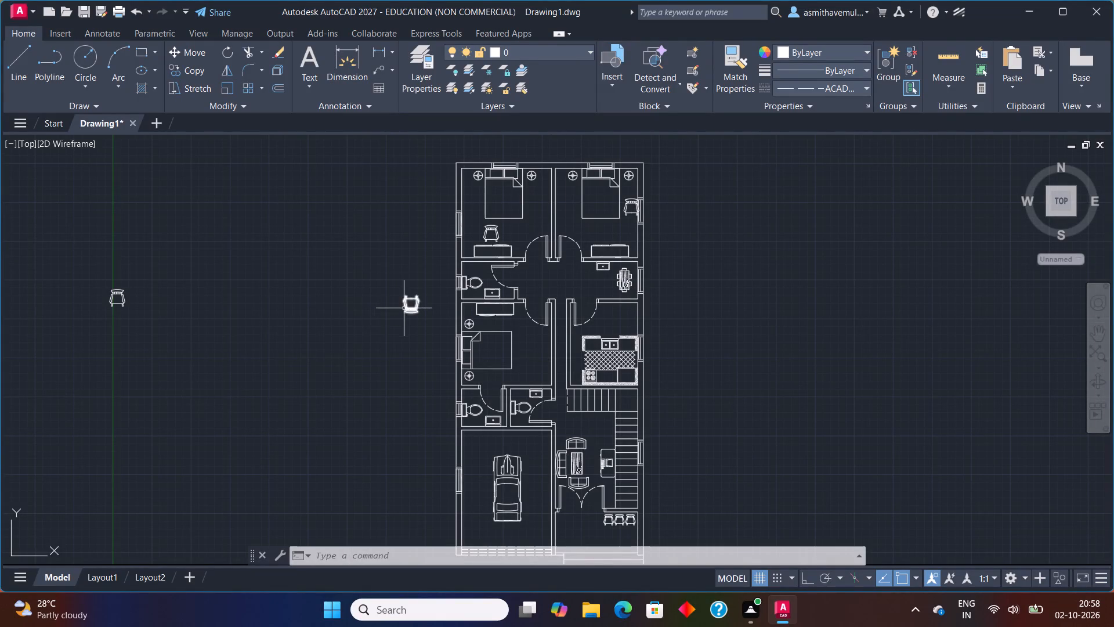
# Move the rotated rocking chair from outside the house into the lower bedroom, with its backrest against the bottom wall near the right corner.
pyautogui.click(404, 309)
pyautogui.press('m')
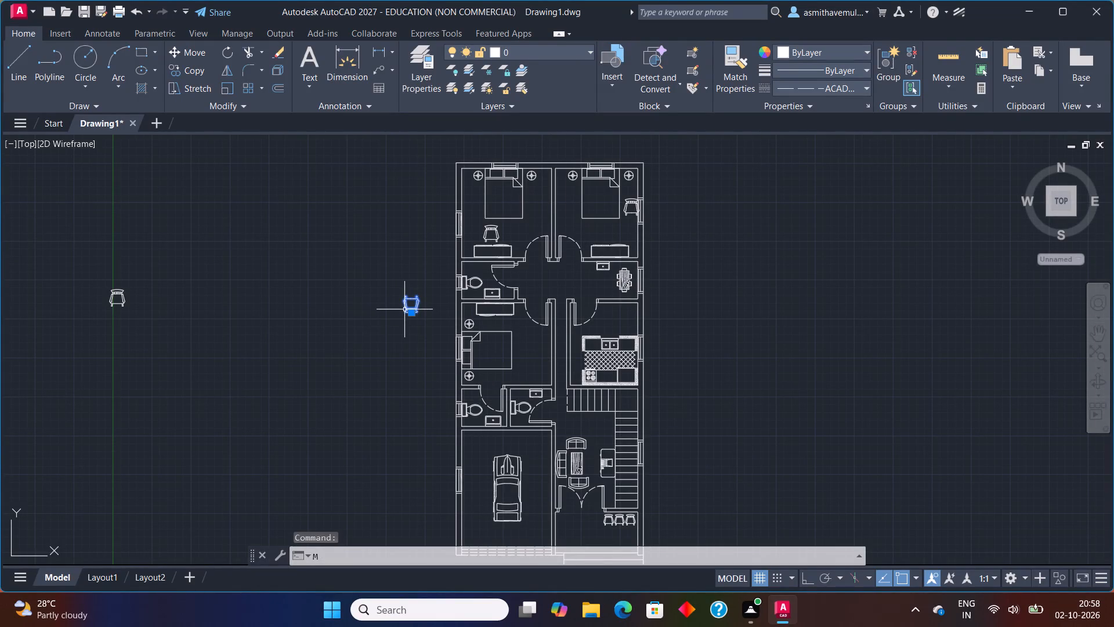
pyautogui.press('Return')
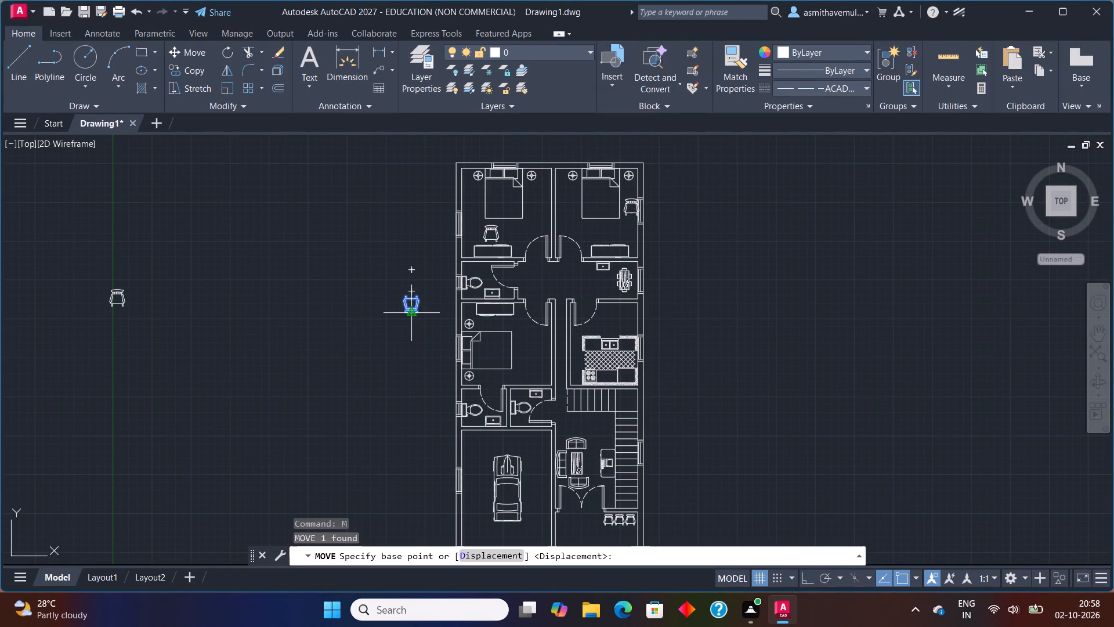
pyautogui.click(413, 318)
pyautogui.scroll(3, 539, 401)
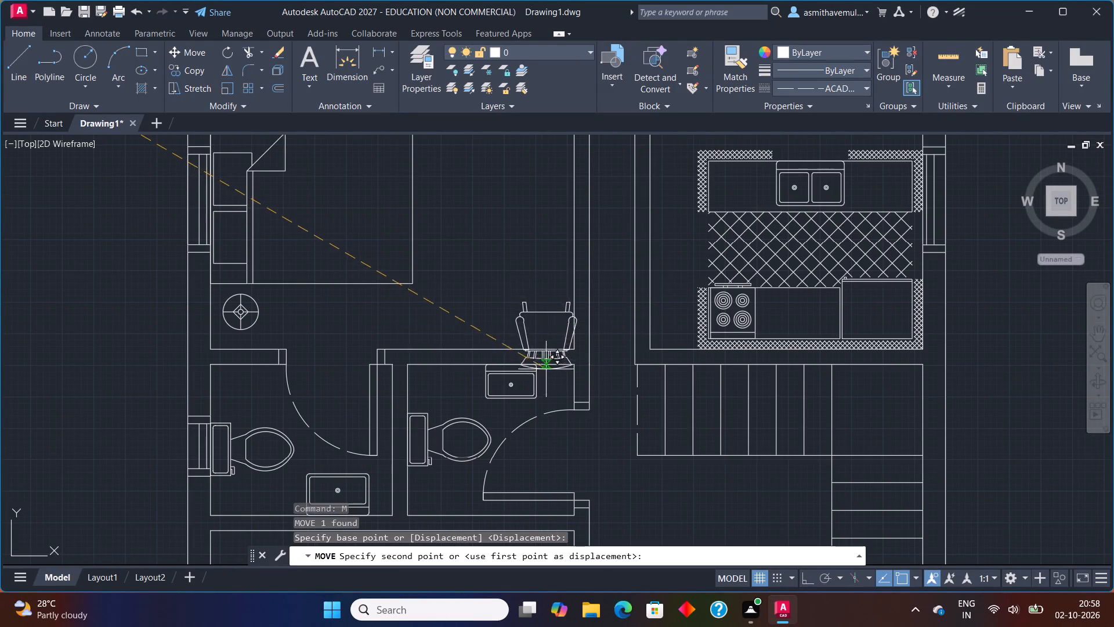
pyautogui.click(502, 349)
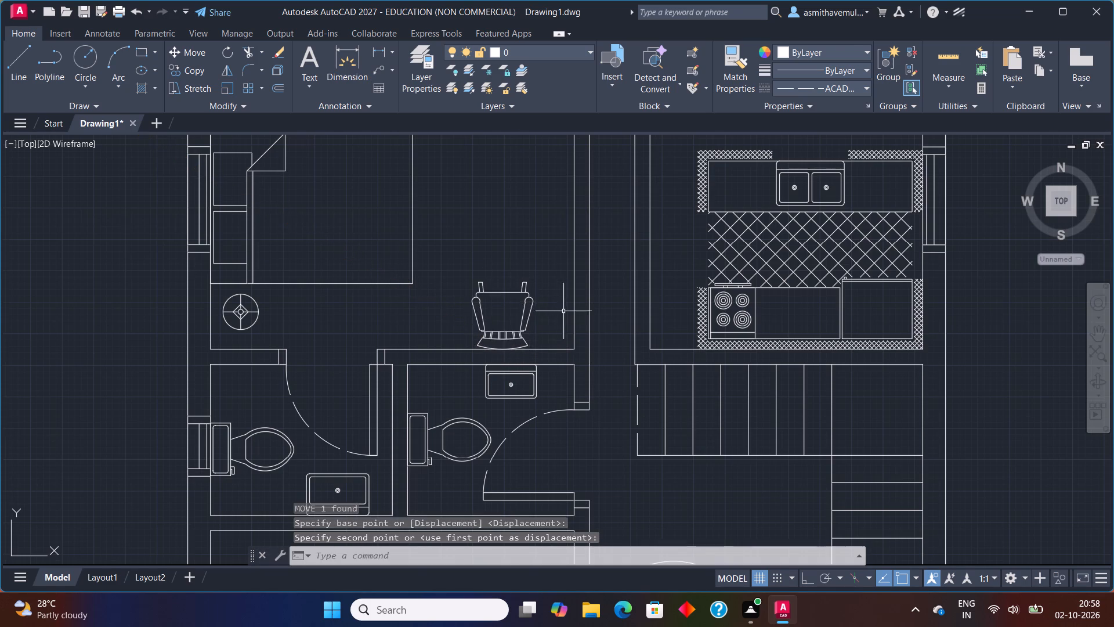
# Move the upper-right bedroom's rocking chair from beside the window to the other side of the bed, just below the round bedside lamp.
pyautogui.scroll(-2, 566, 309)
pyautogui.moveTo(616, 293); pyautogui.dragTo(481, 397, button='middle')
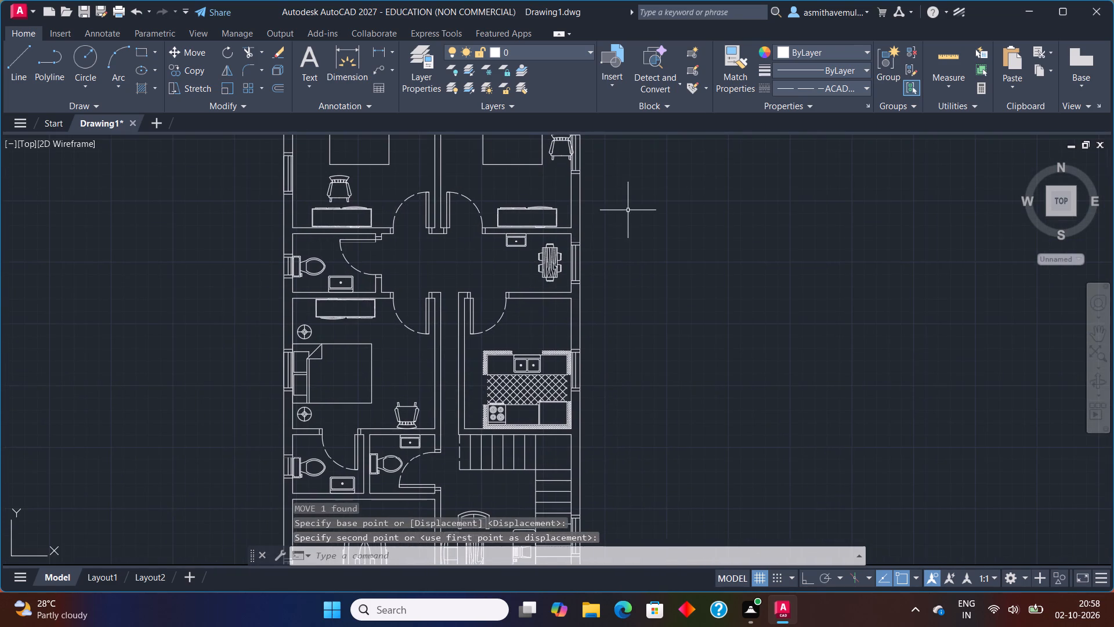
pyautogui.moveTo(627, 210); pyautogui.dragTo(430, 409, button='middle')
pyautogui.scroll(1, 443, 348)
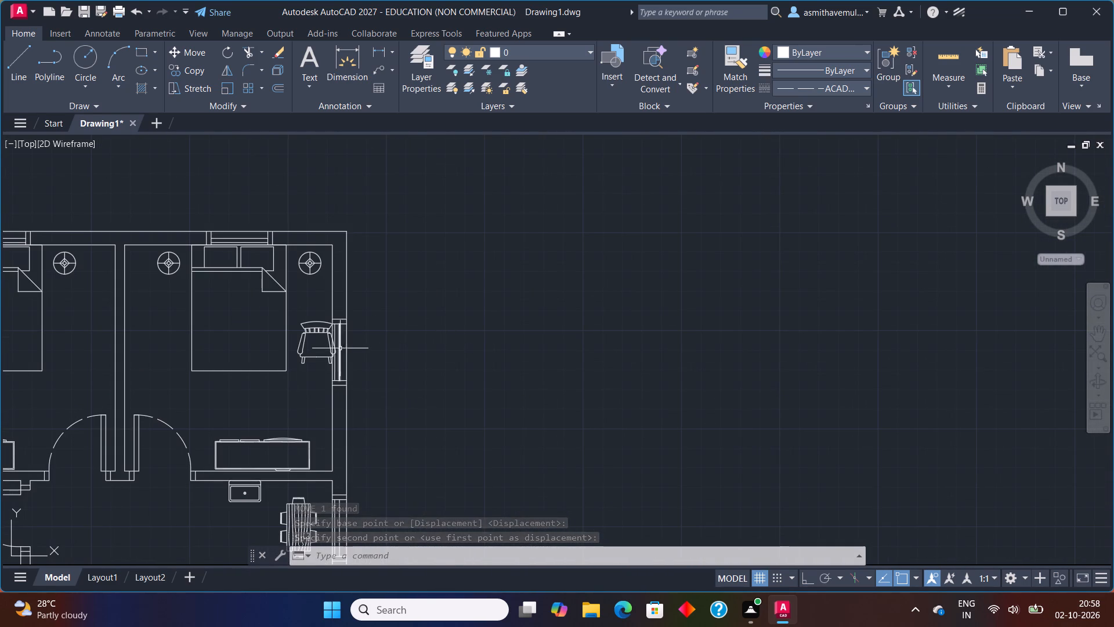
pyautogui.click(321, 355)
pyautogui.click(314, 355)
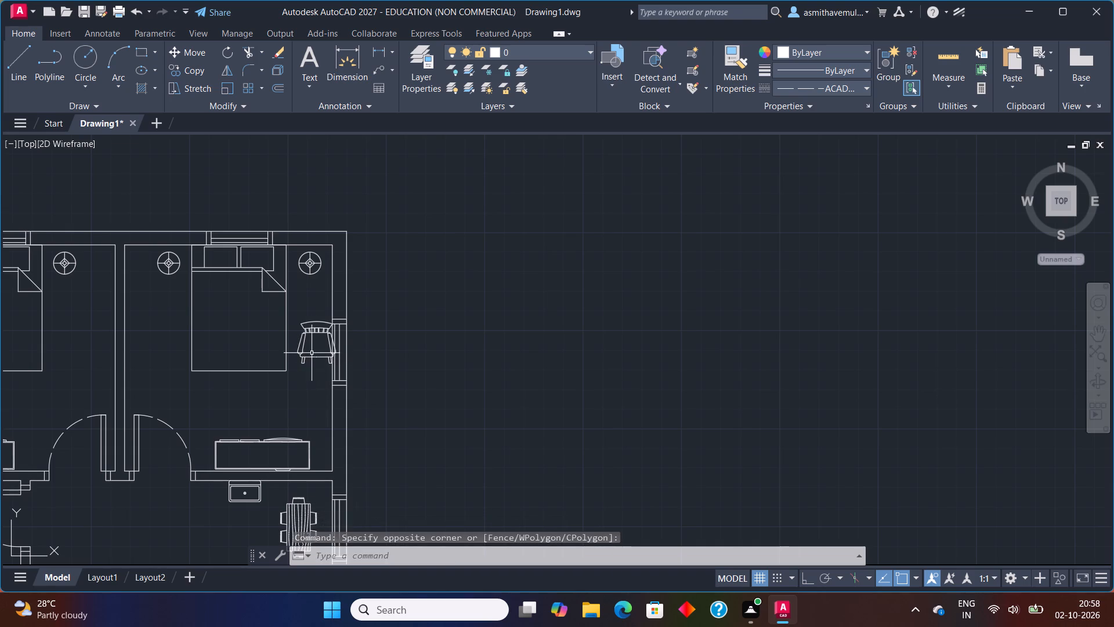
pyautogui.click(310, 355)
pyautogui.click(307, 365)
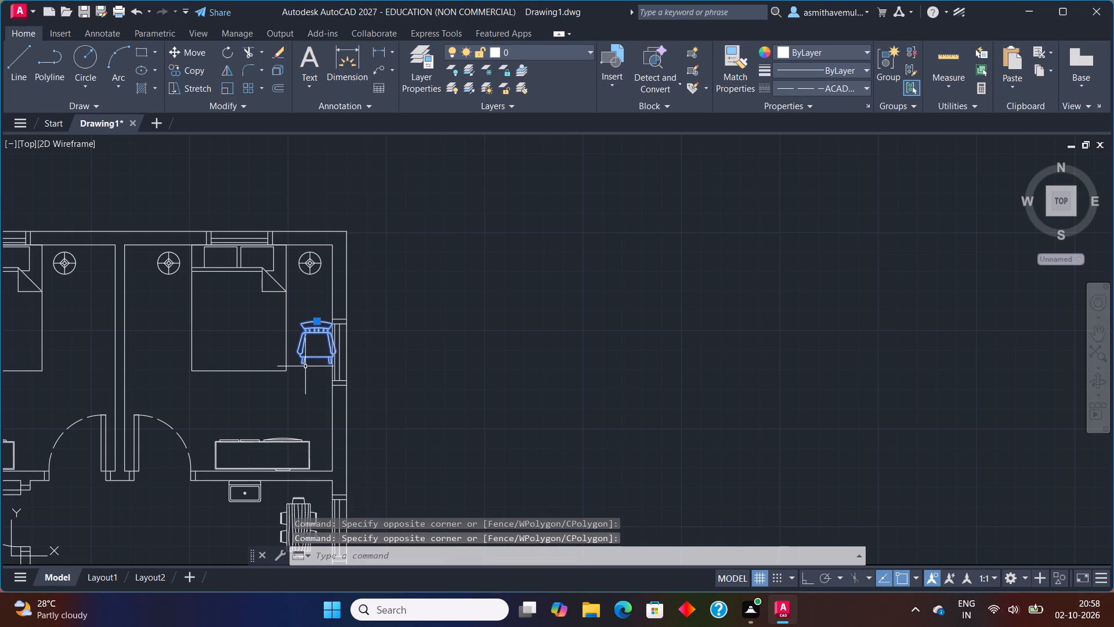
pyautogui.press('m')
pyautogui.press('Return')
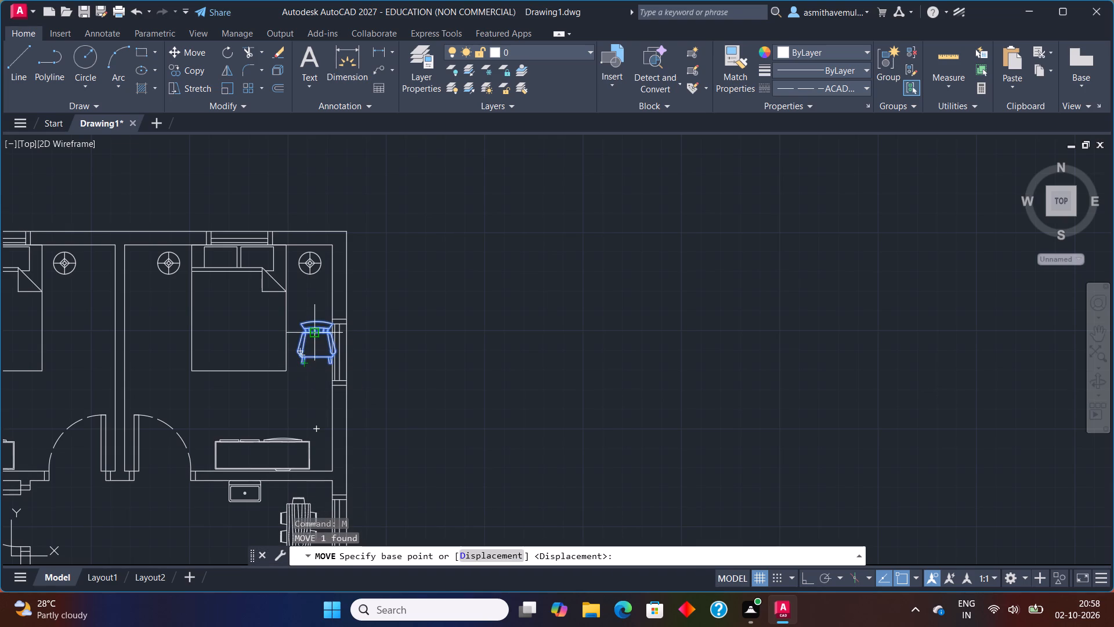
pyautogui.click(316, 319)
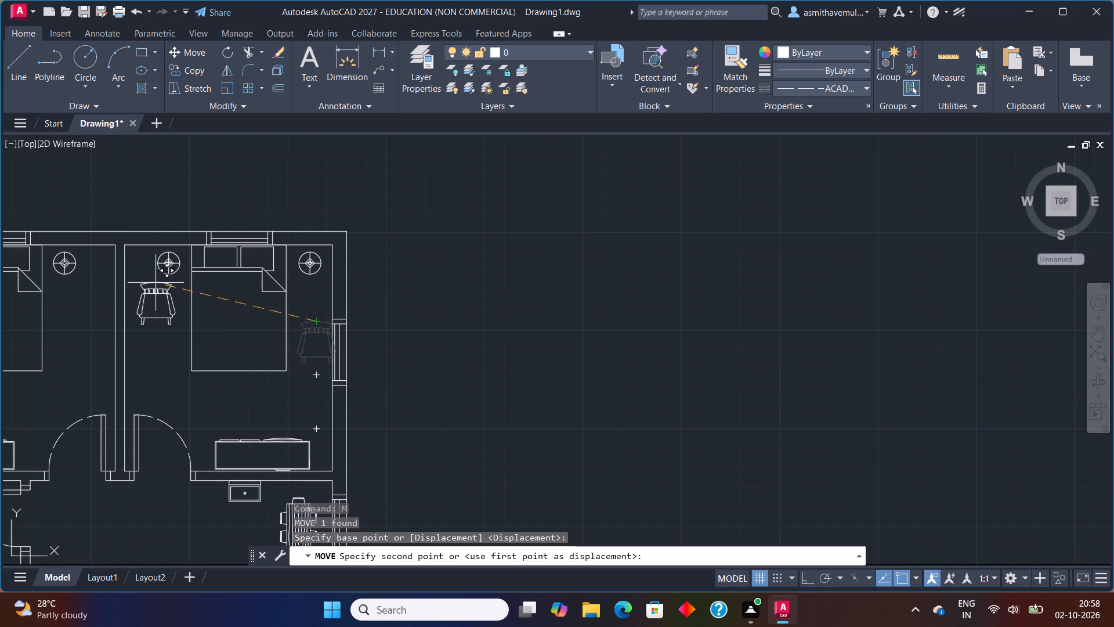
pyautogui.click(161, 297)
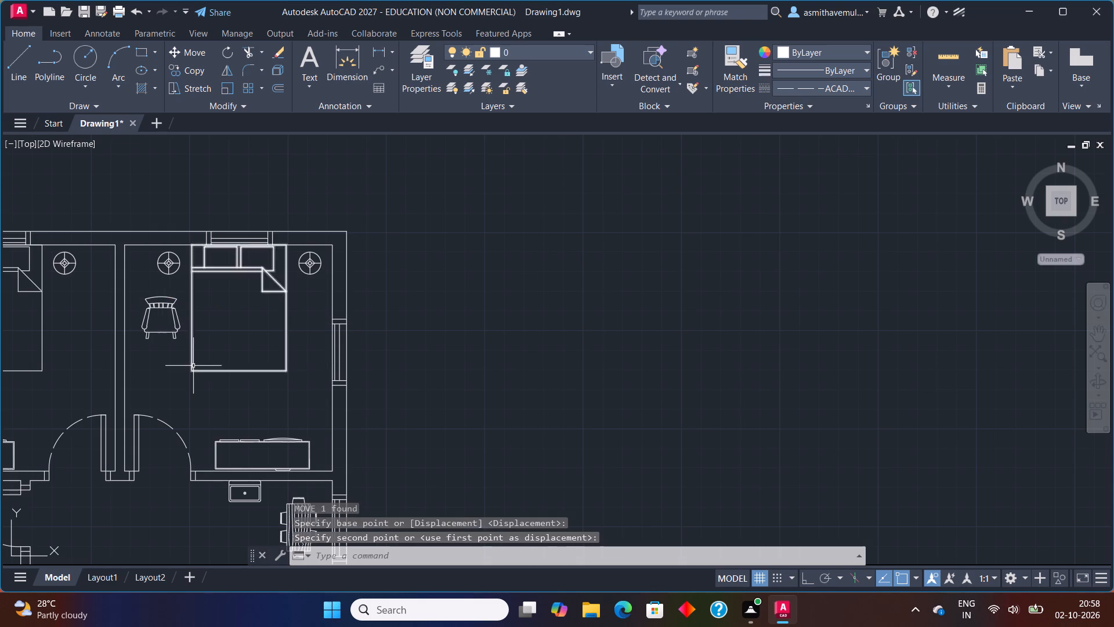
# Rotate the upper-right bedroom's rocking chair 90° counterclockwise about its backrest with ortho on, facing the bed, and switch ortho off again.
pyautogui.press('r')
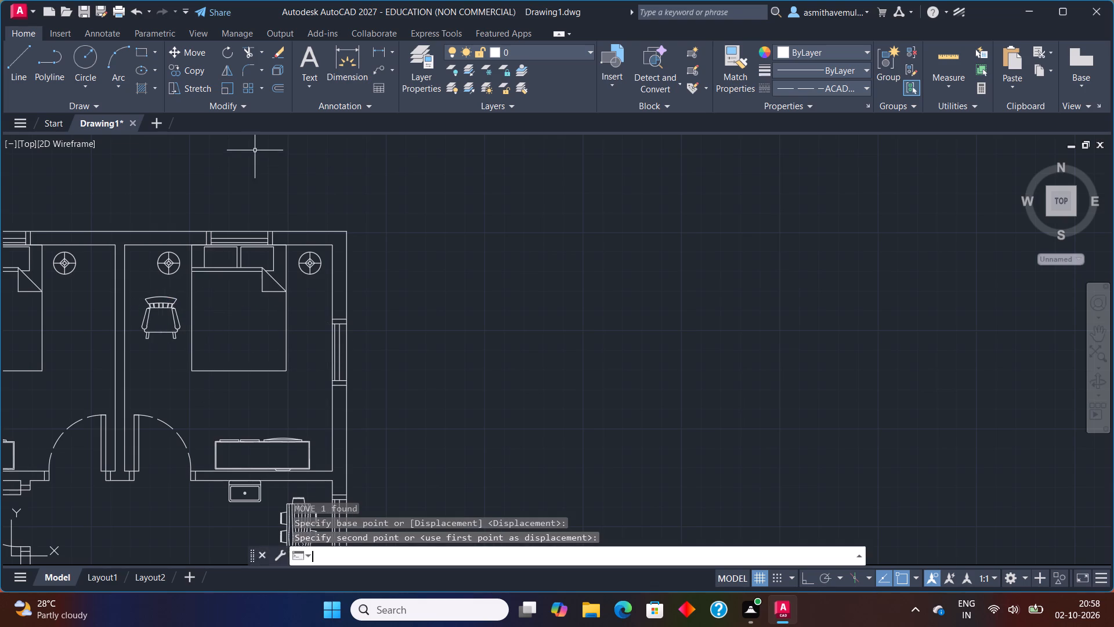
pyautogui.press('o')
pyautogui.press('Return')
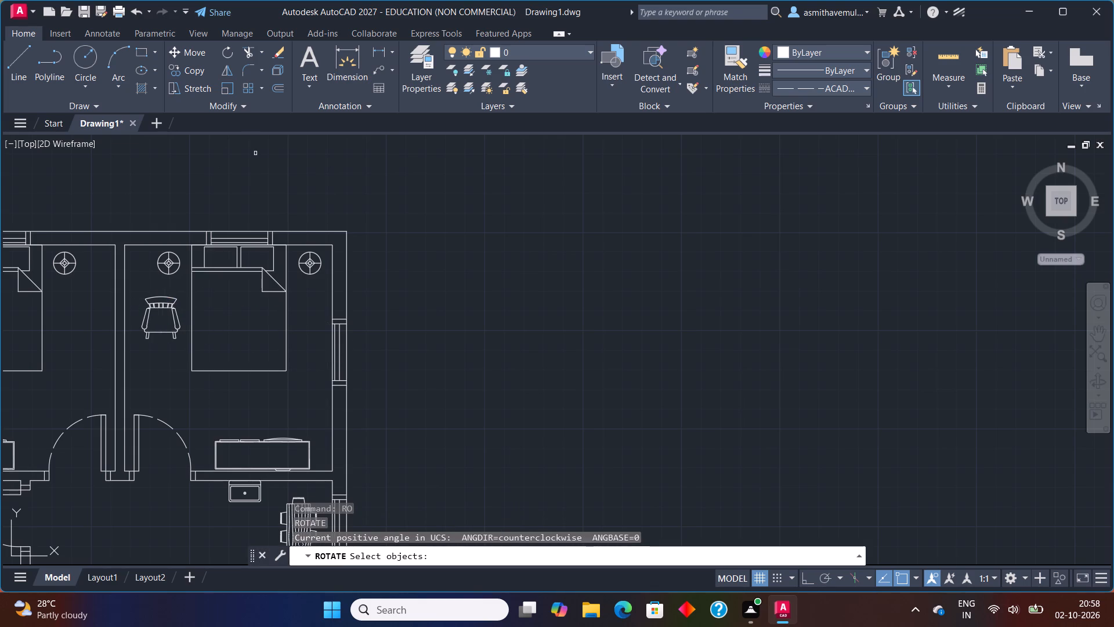
pyautogui.moveTo(175, 296); pyautogui.dragTo(173, 296)
pyautogui.moveTo(173, 296); pyautogui.dragTo(125, 377)
pyautogui.press('Return')
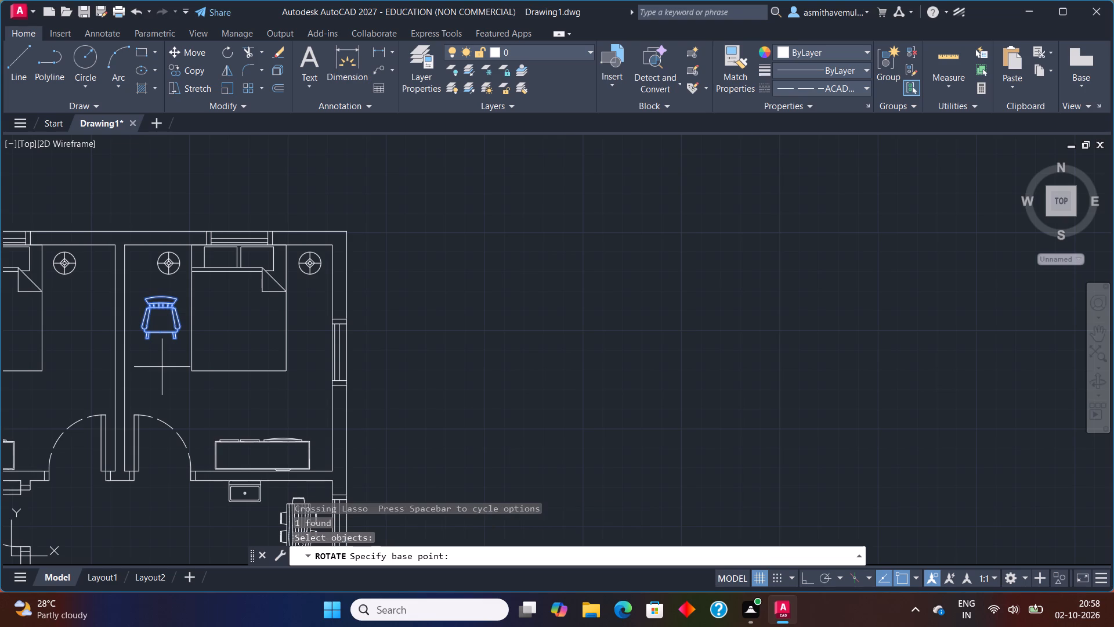
pyautogui.click(160, 296)
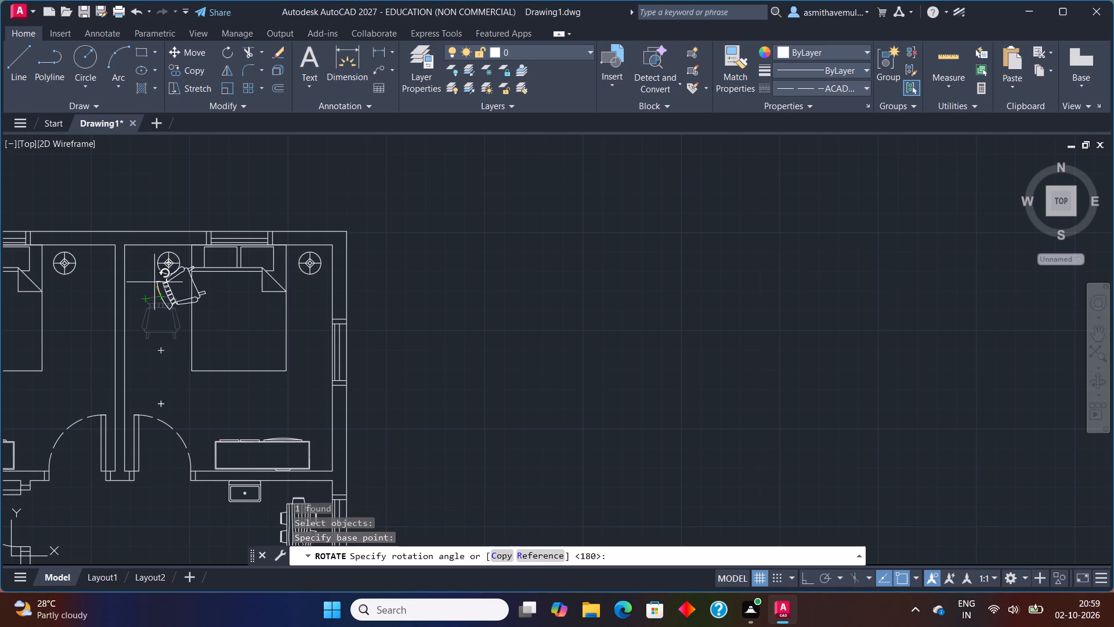
pyautogui.press('F8')
pyautogui.click(154, 283)
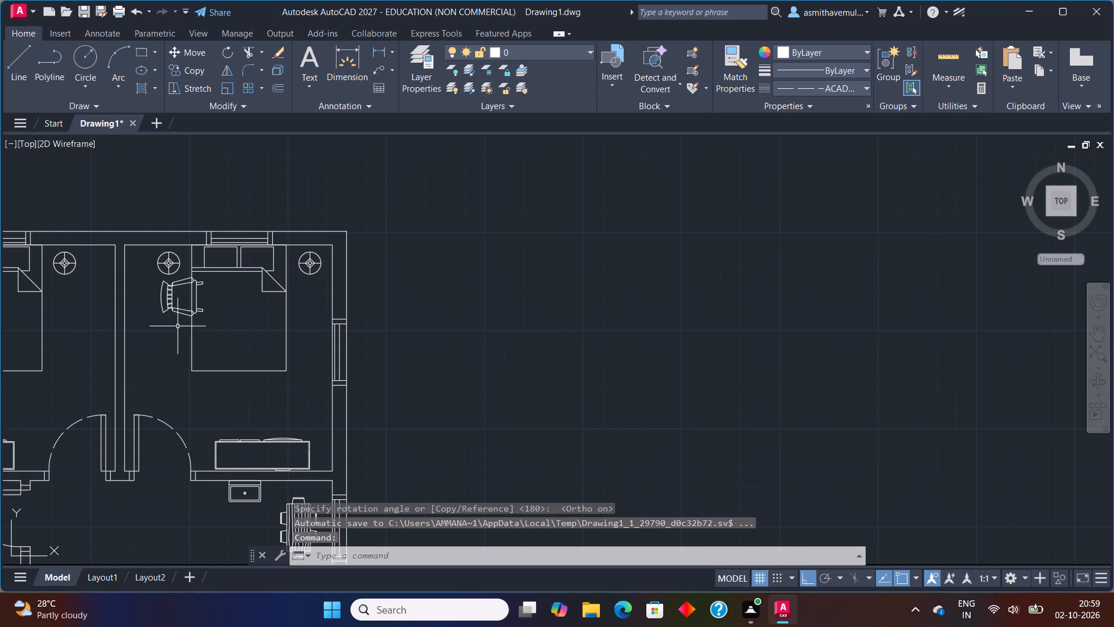
pyautogui.moveTo(176, 315); pyautogui.dragTo(131, 278)
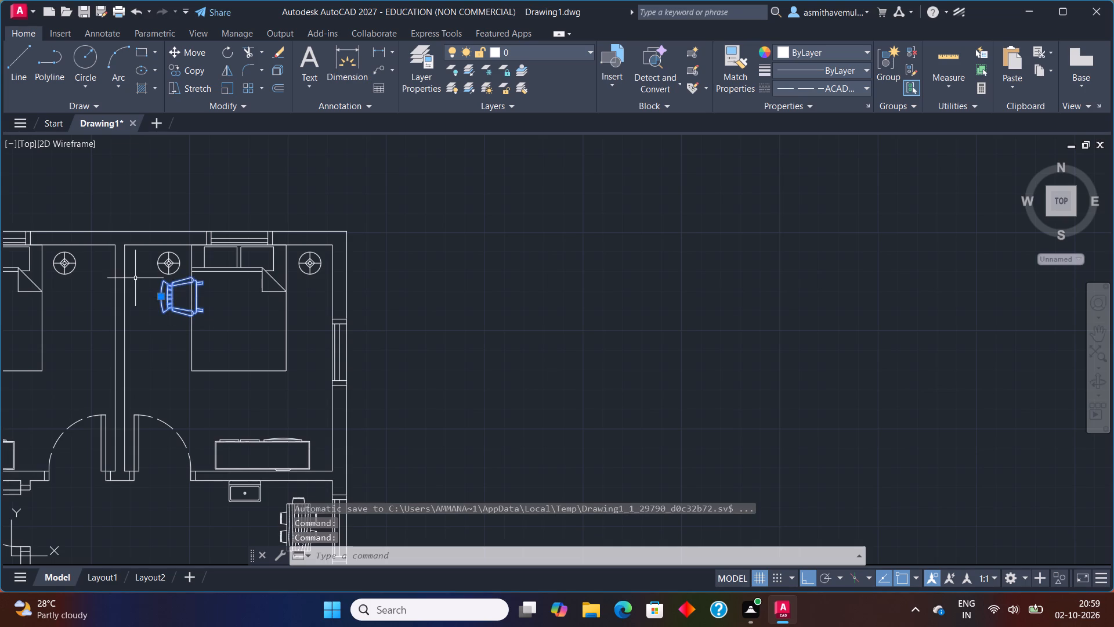
pyautogui.moveTo(131, 278); pyautogui.dragTo(131, 278)
pyautogui.press('F8')
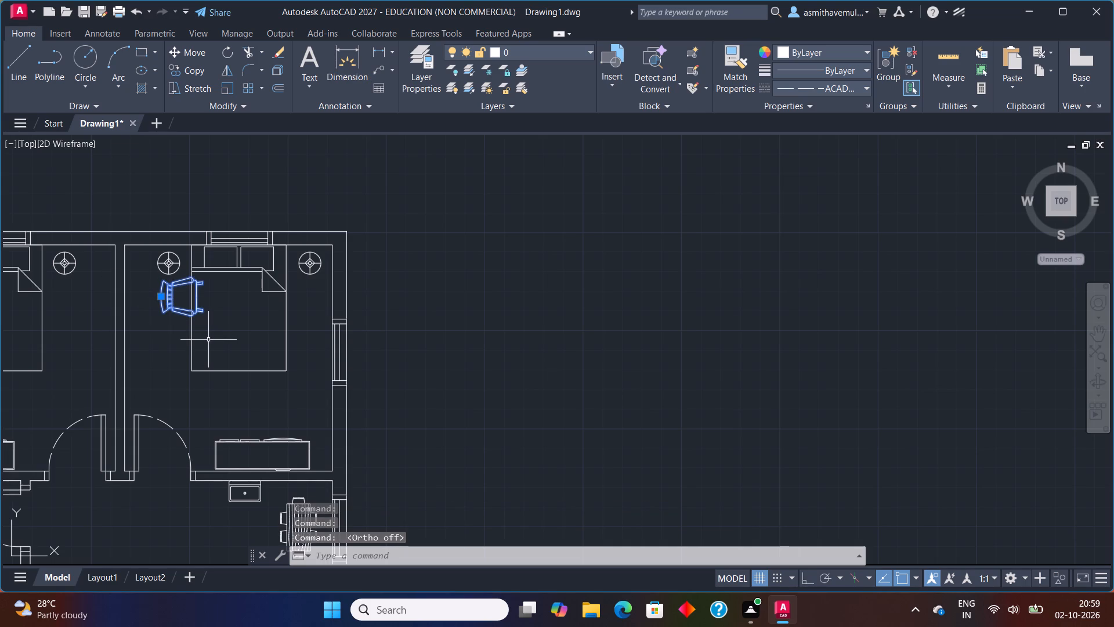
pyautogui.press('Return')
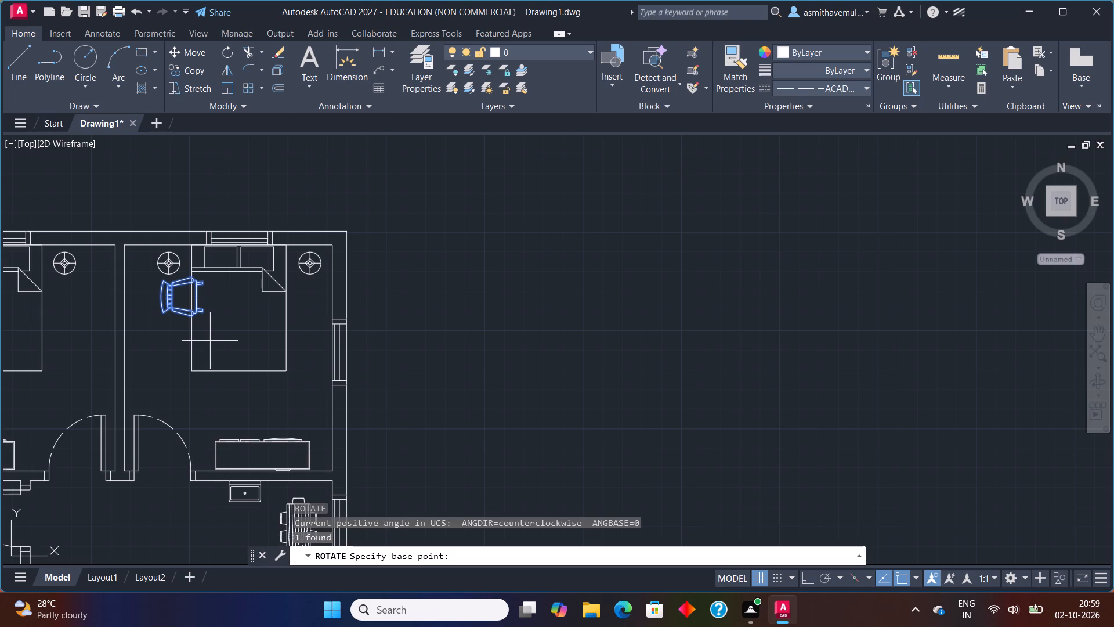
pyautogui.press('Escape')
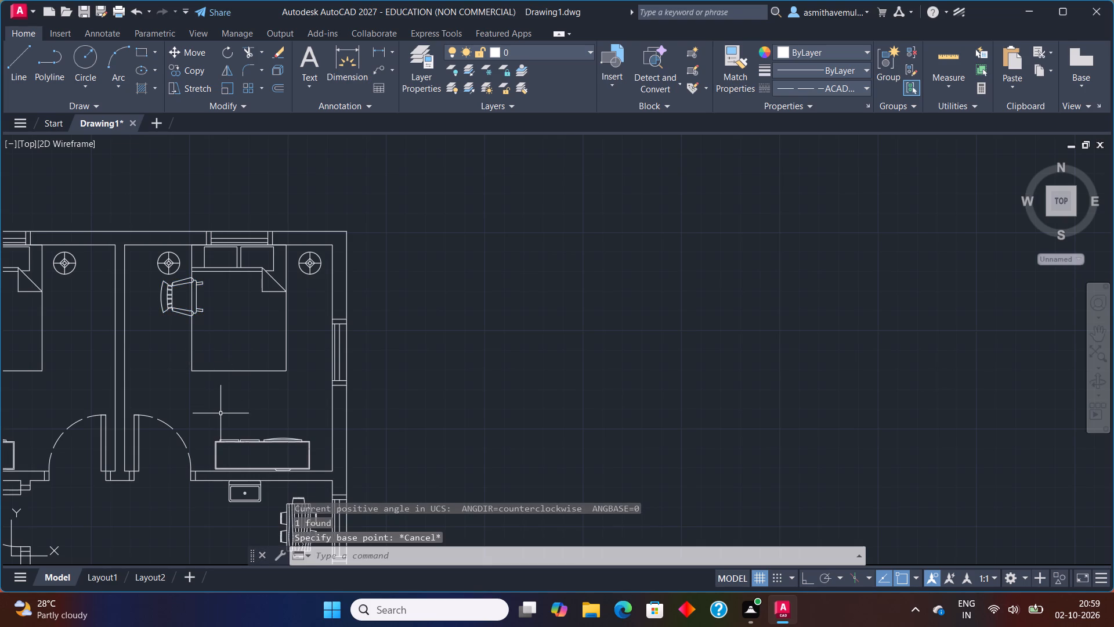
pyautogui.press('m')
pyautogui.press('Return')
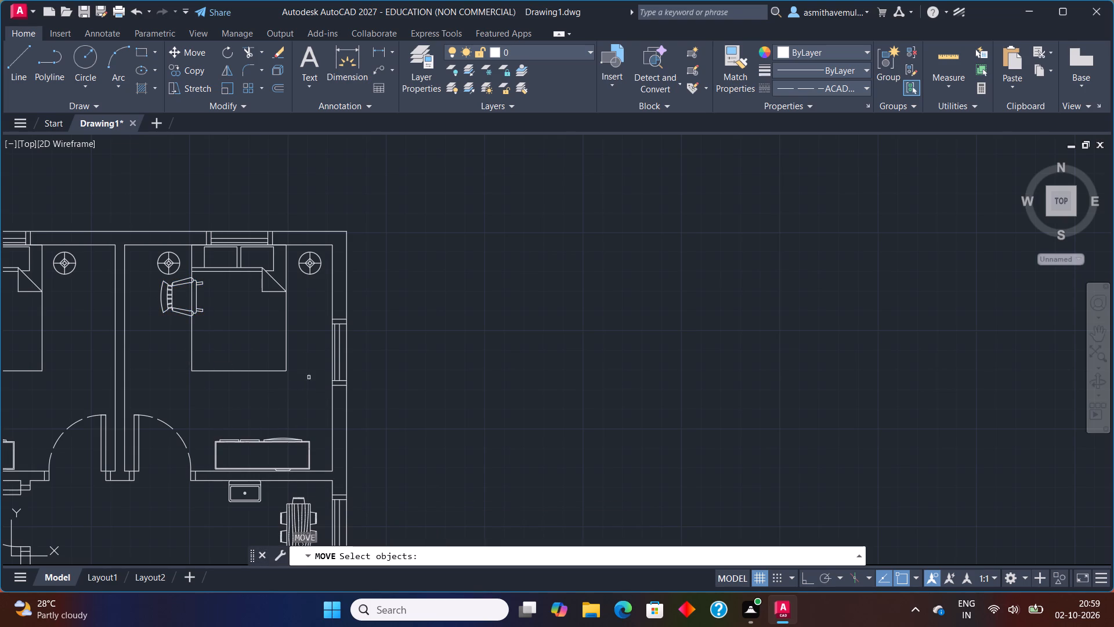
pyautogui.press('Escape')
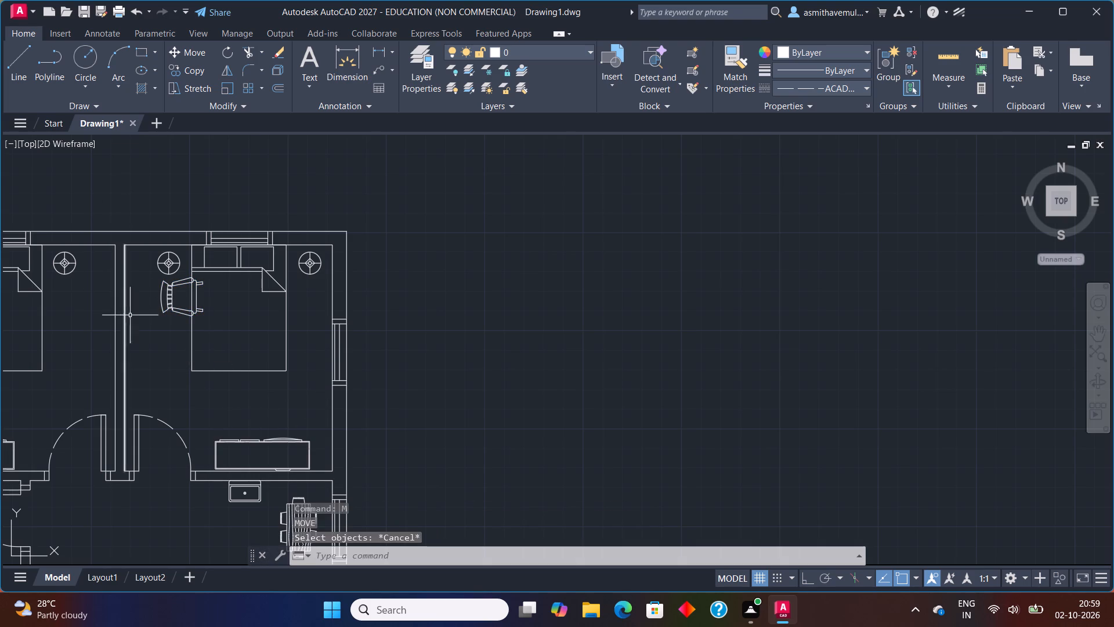
# Move the upper-right bedroom's rocking chair clear of the bed, placing its backrest just off the partition wall between the two upper bedrooms.
pyautogui.click(171, 301)
pyautogui.press('m')
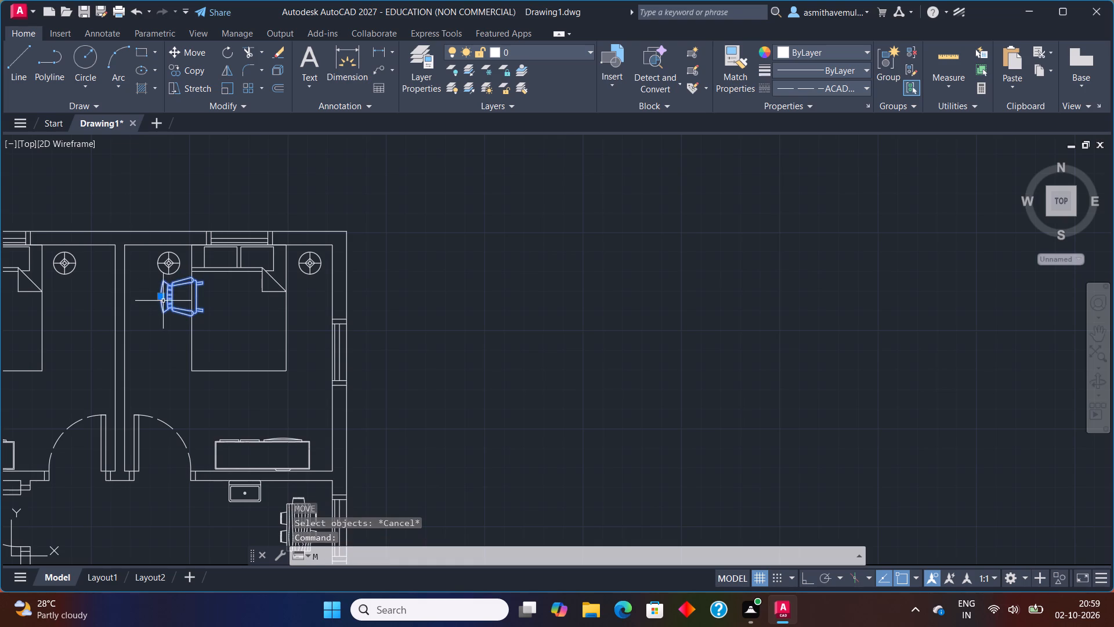
pyautogui.press('Return')
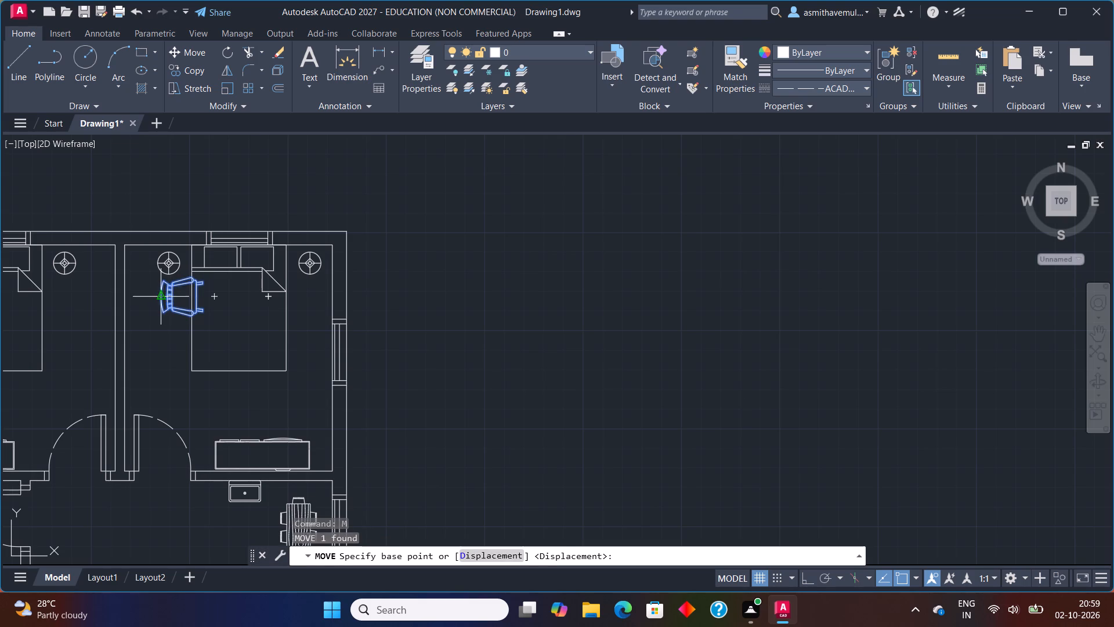
pyautogui.click(160, 298)
pyautogui.scroll(2, 136, 315)
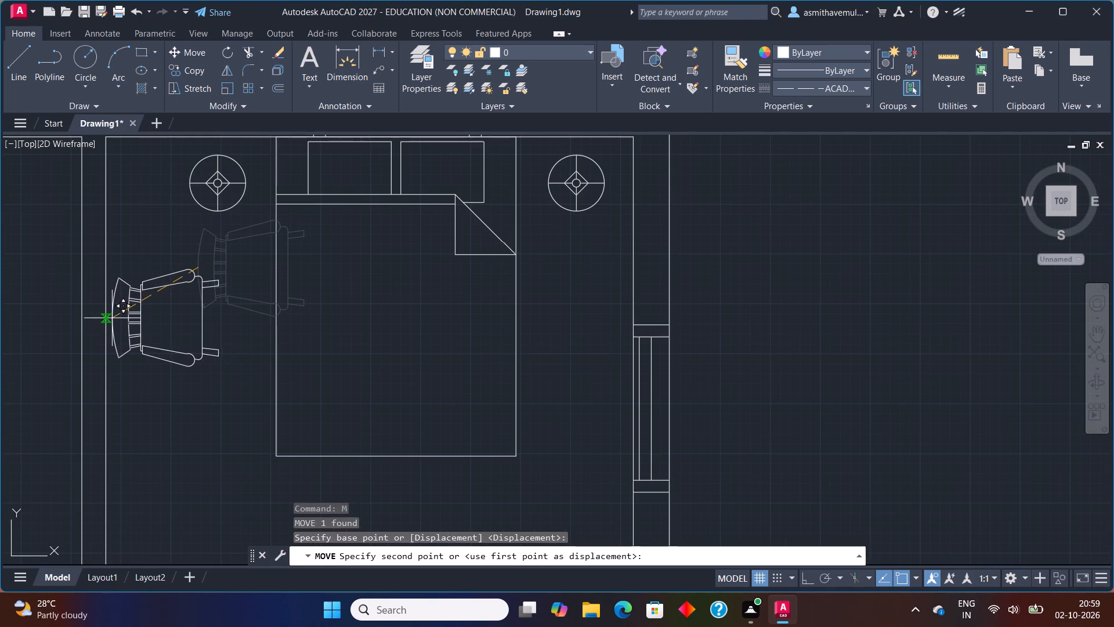
pyautogui.click(120, 318)
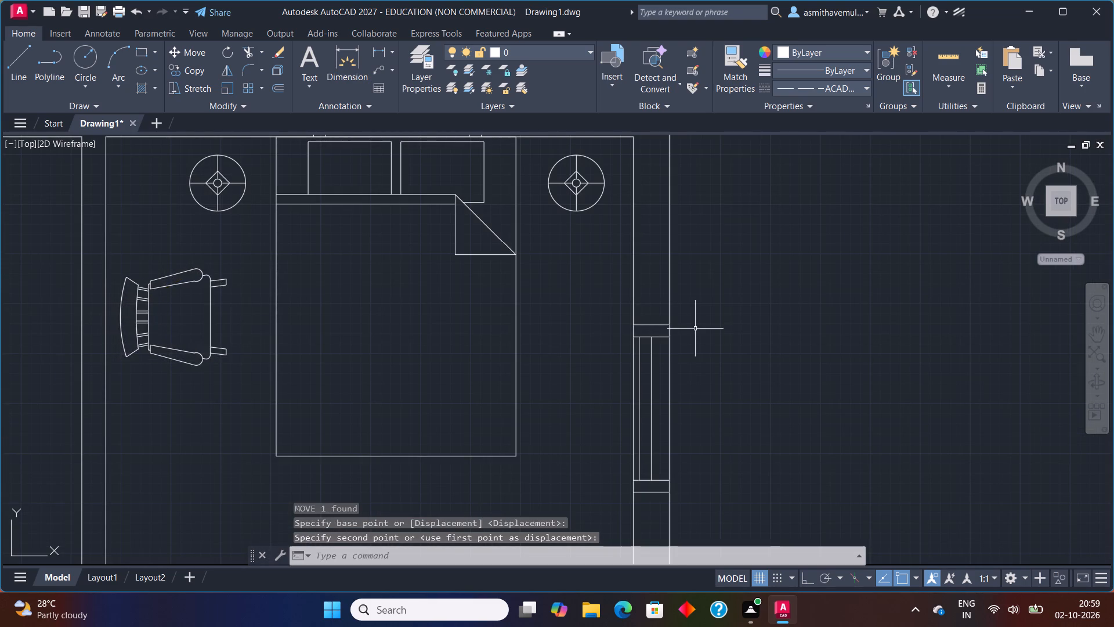
# Shift the lower bedroom's rocking chair slightly upward by its grip, leaving a small gap to the bottom wall, and deselect it.
pyautogui.scroll(-3, 686, 333)
pyautogui.moveTo(677, 367); pyautogui.dragTo(733, 275, button='middle')
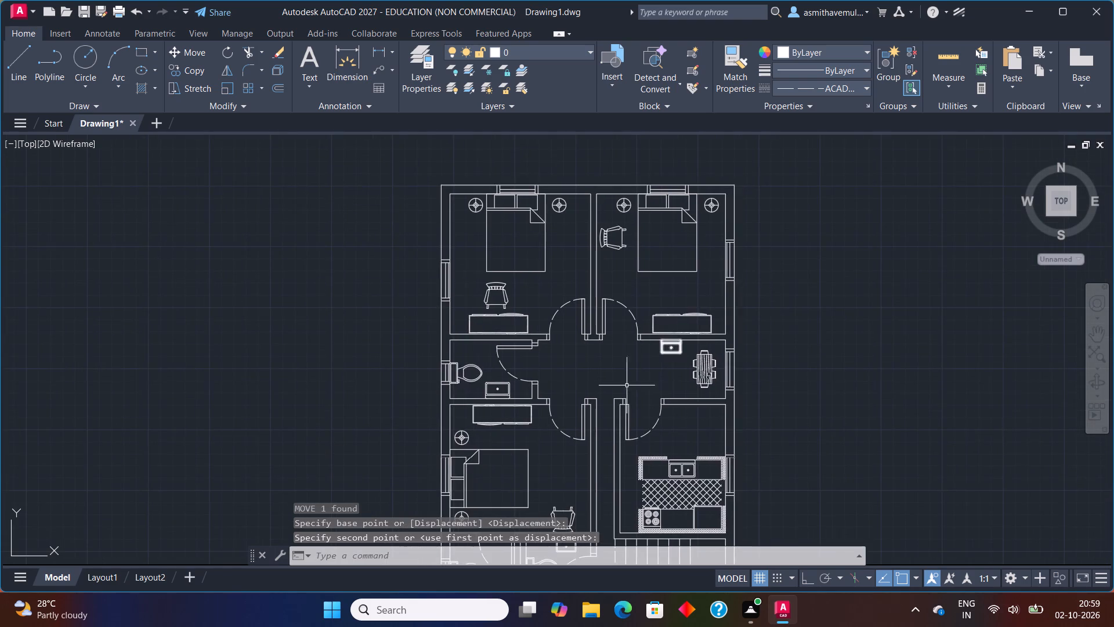
pyautogui.moveTo(628, 388); pyautogui.dragTo(679, 248, button='middle')
pyautogui.scroll(1, 640, 325)
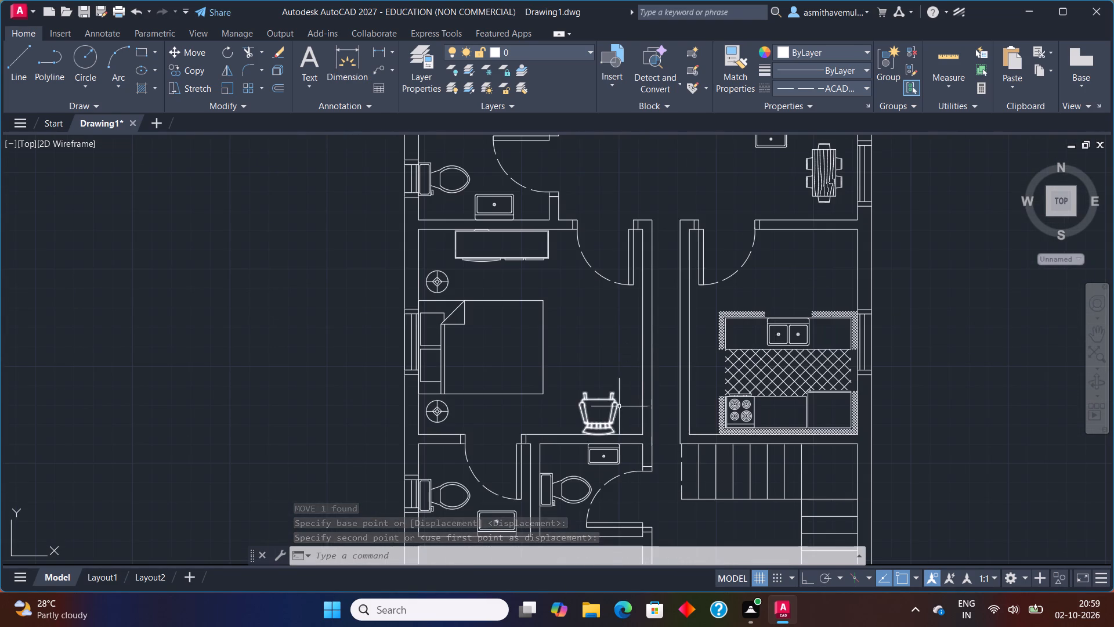
pyautogui.click(615, 413)
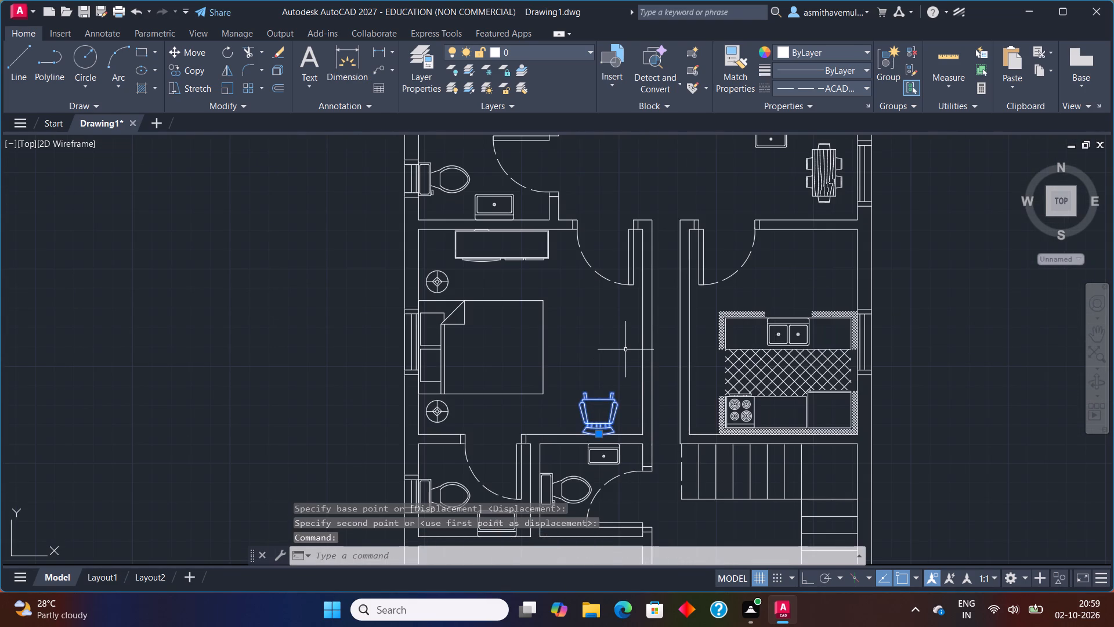
pyautogui.press('m')
pyautogui.press(']')
pyautogui.press('Return')
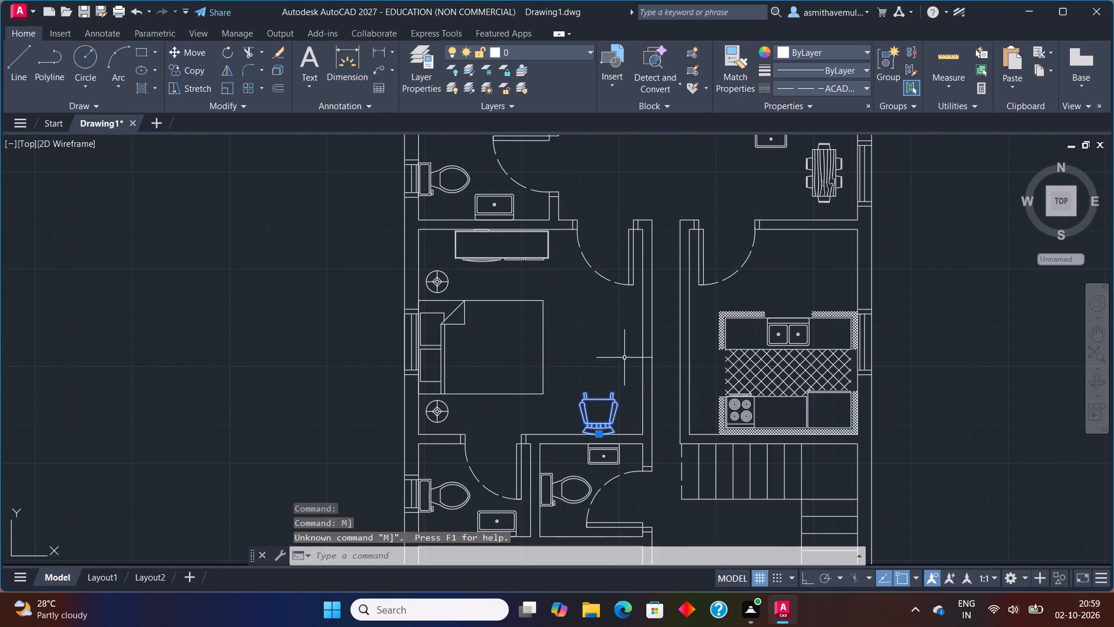
pyautogui.moveTo(601, 433); pyautogui.dragTo(596, 427)
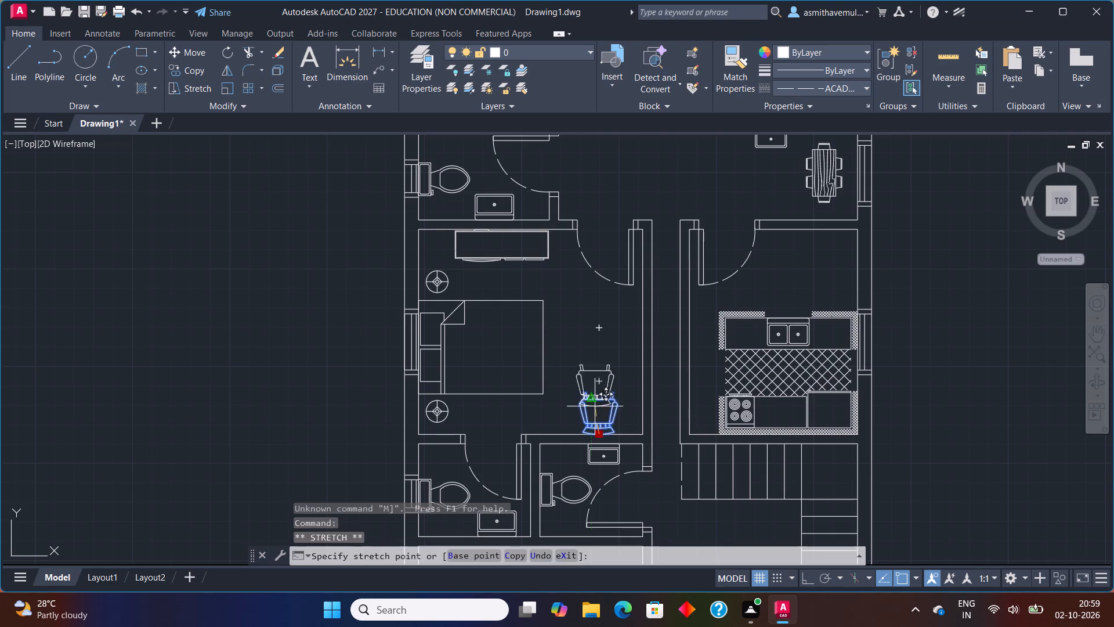
pyautogui.click(597, 420)
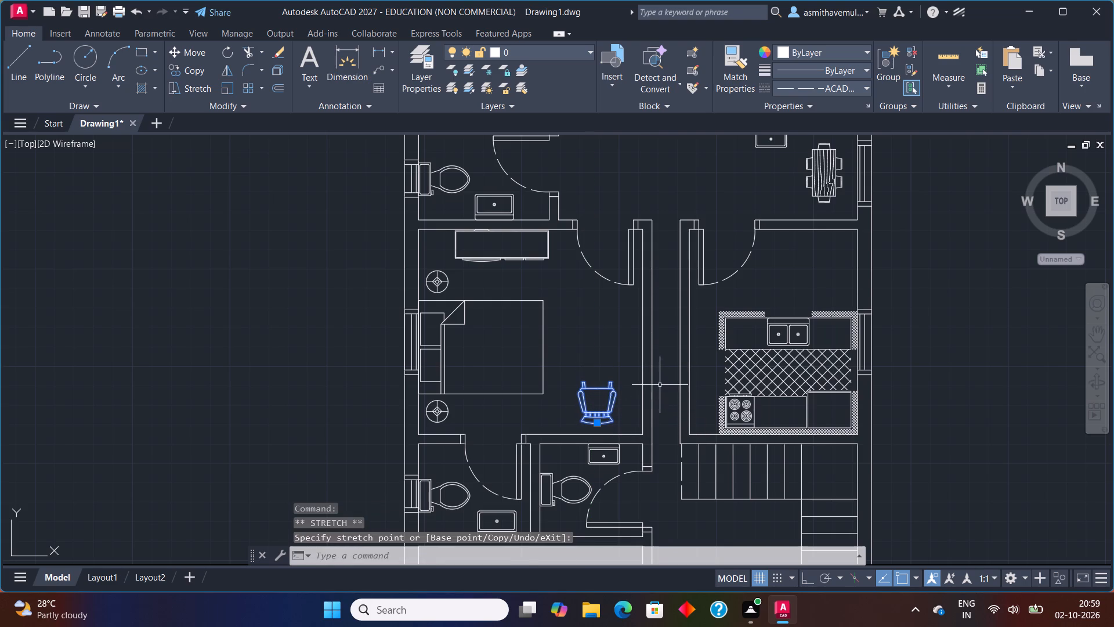
pyautogui.press('Escape')
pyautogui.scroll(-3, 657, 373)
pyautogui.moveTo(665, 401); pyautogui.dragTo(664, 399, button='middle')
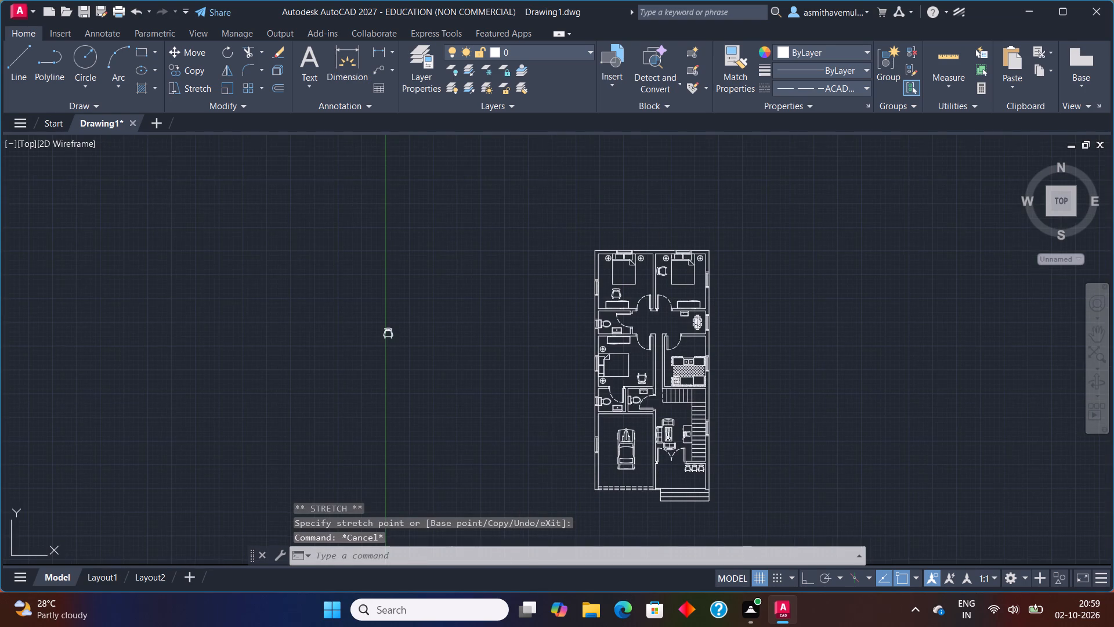
# Delete the spare rocking chair block lying outside the floor plan.
pyautogui.moveTo(664, 399); pyautogui.dragTo(661, 390, button='middle')
pyautogui.moveTo(400, 322); pyautogui.dragTo(346, 333)
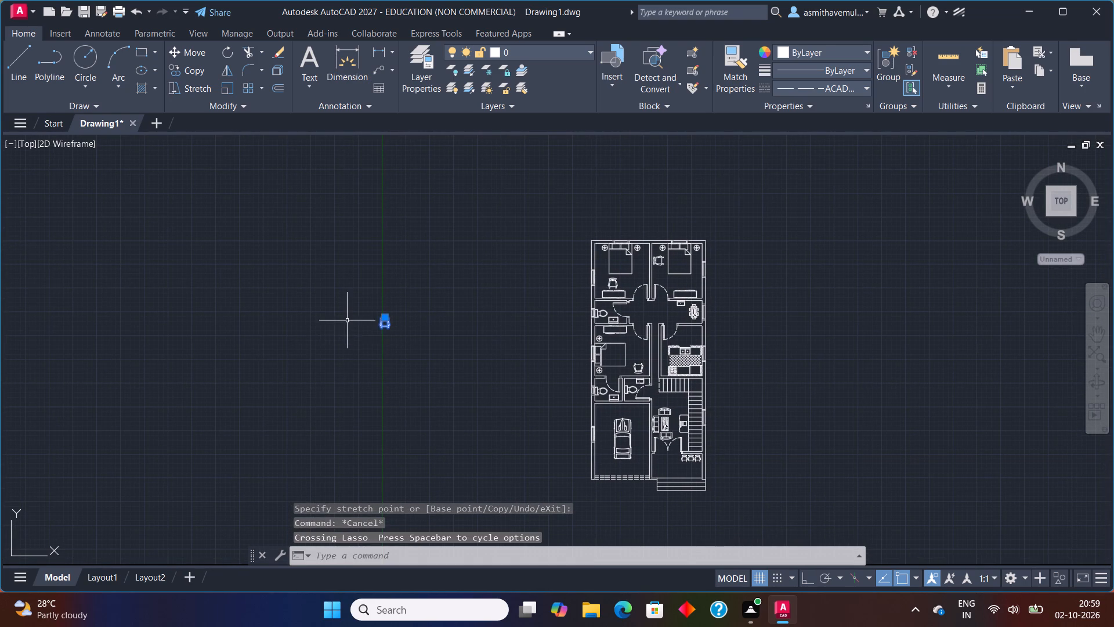
pyautogui.press('Delete')
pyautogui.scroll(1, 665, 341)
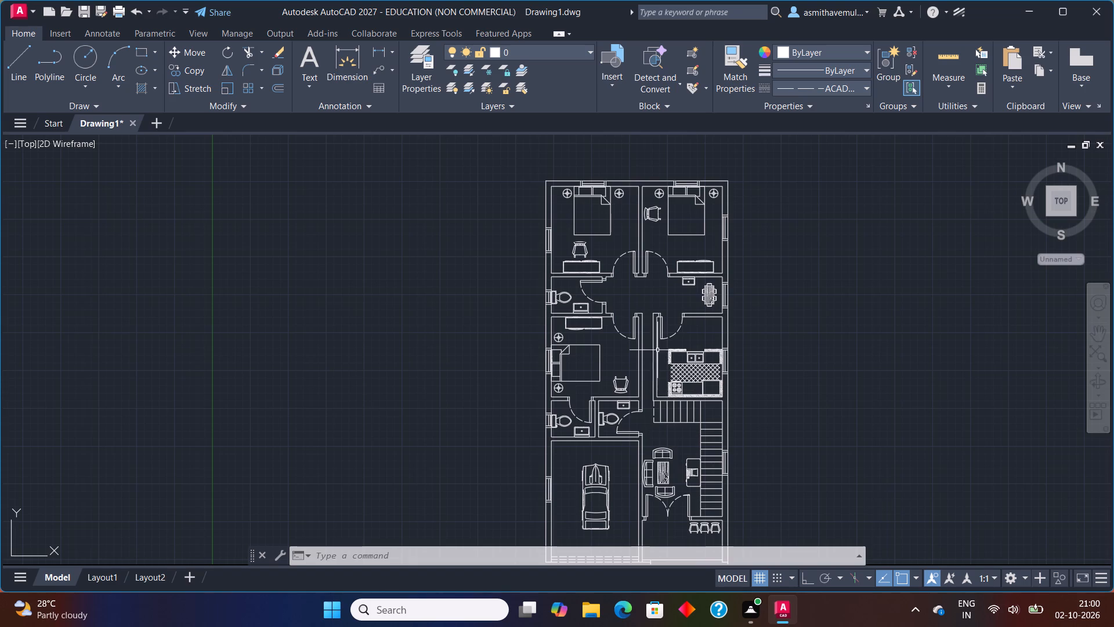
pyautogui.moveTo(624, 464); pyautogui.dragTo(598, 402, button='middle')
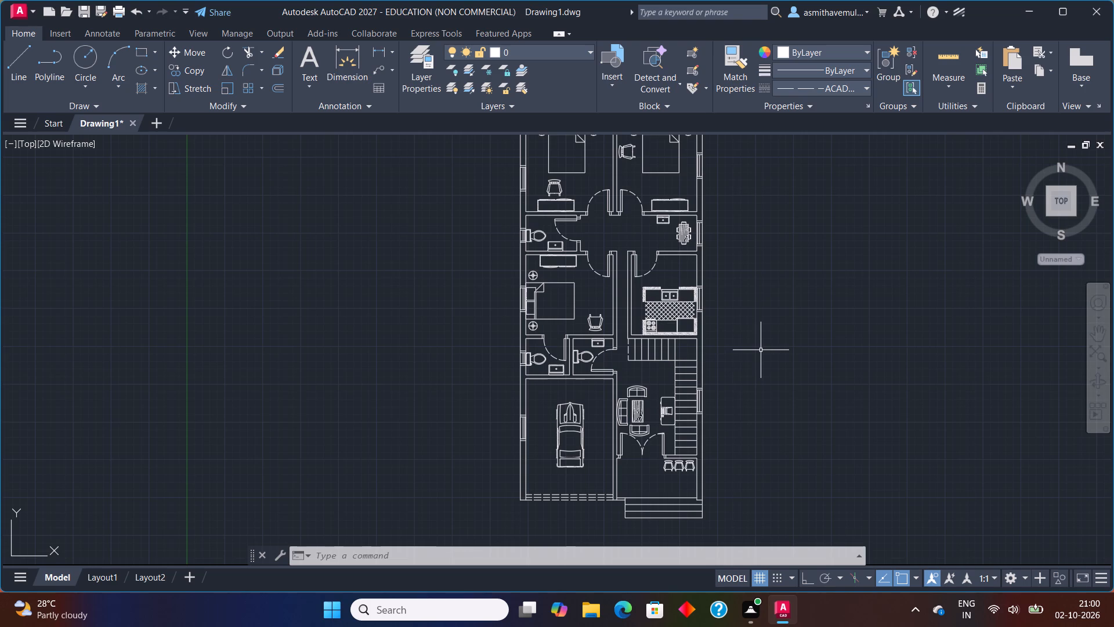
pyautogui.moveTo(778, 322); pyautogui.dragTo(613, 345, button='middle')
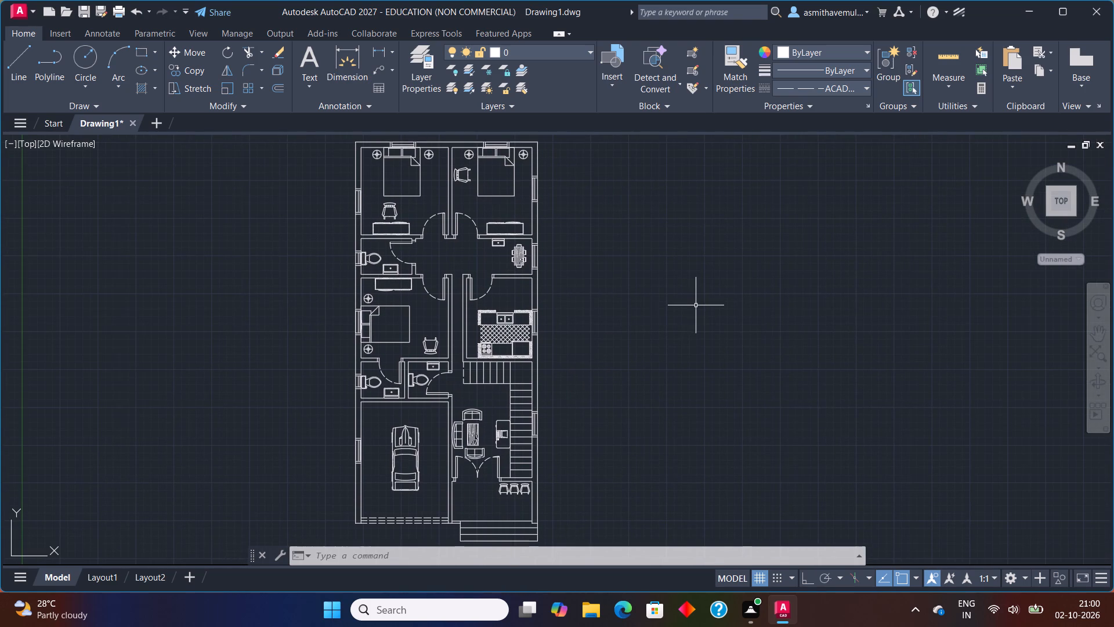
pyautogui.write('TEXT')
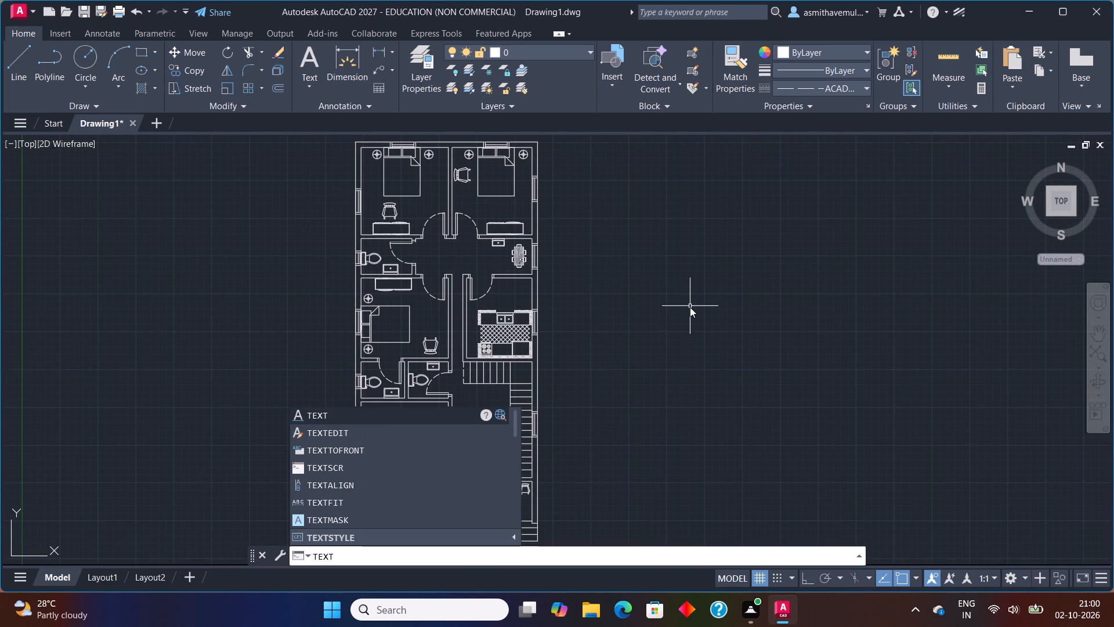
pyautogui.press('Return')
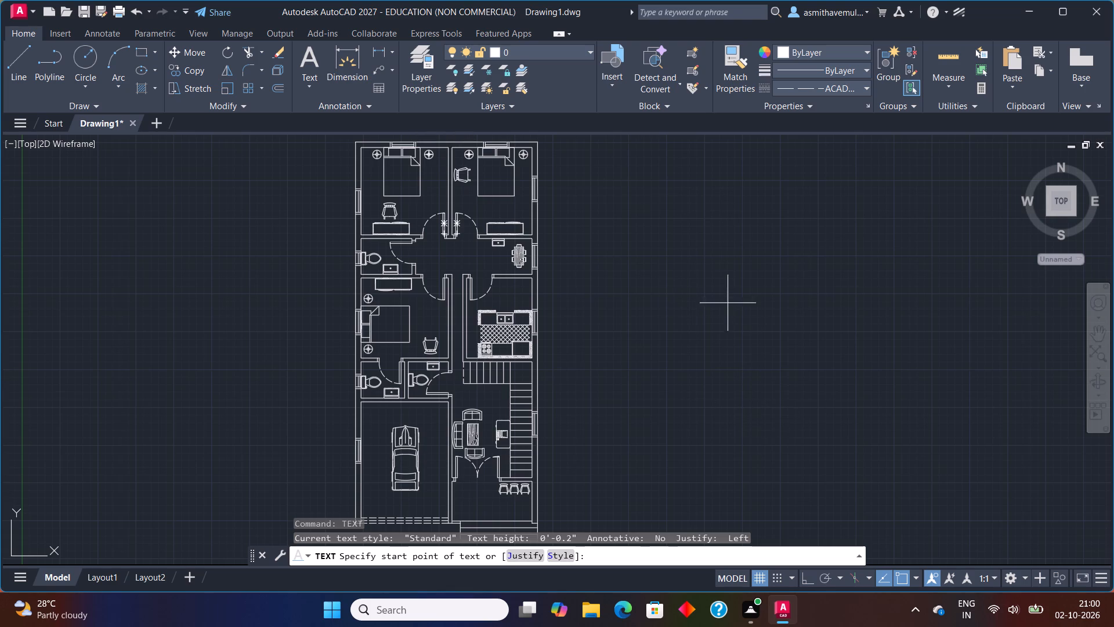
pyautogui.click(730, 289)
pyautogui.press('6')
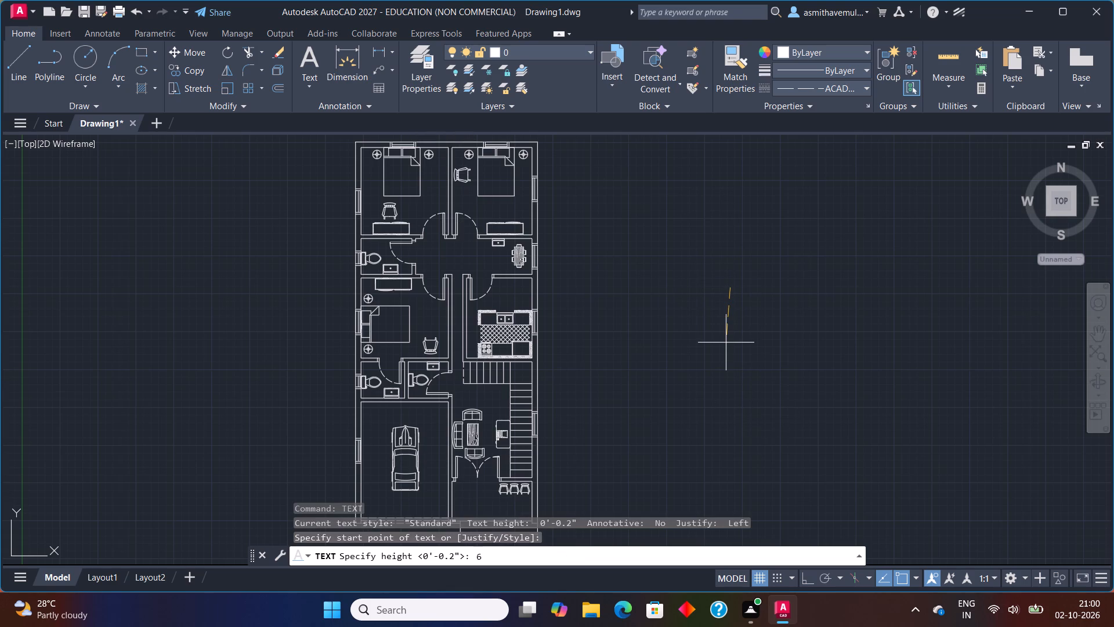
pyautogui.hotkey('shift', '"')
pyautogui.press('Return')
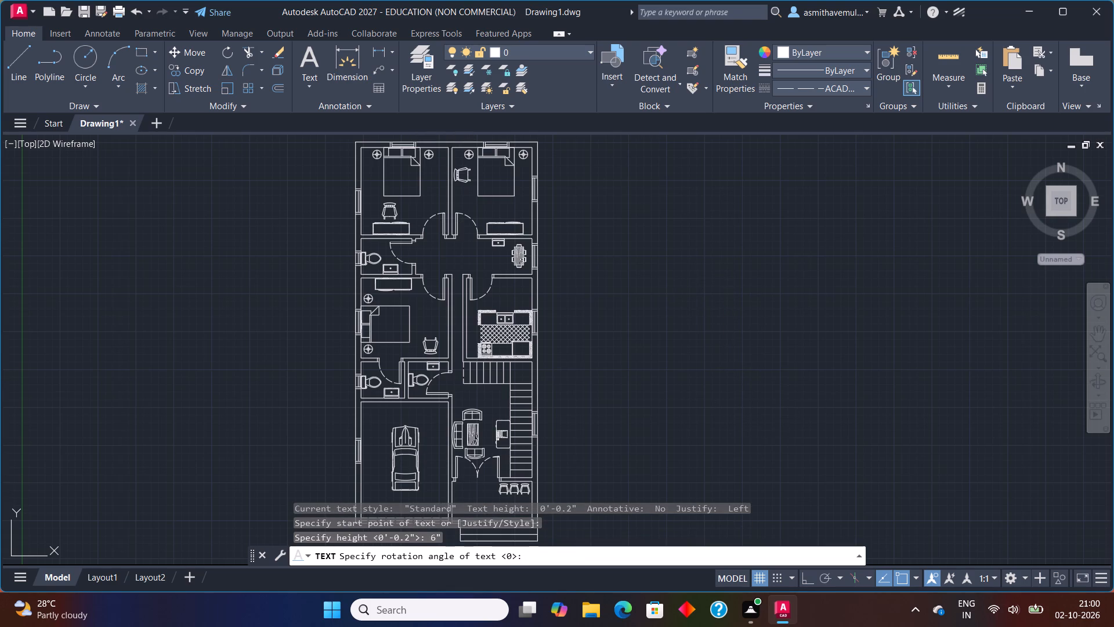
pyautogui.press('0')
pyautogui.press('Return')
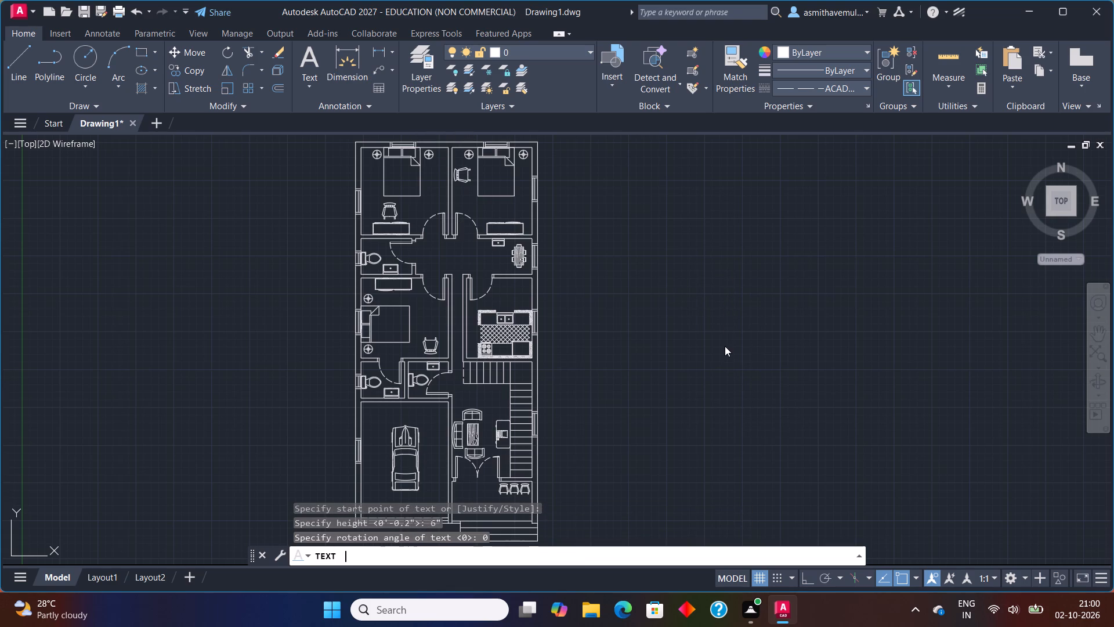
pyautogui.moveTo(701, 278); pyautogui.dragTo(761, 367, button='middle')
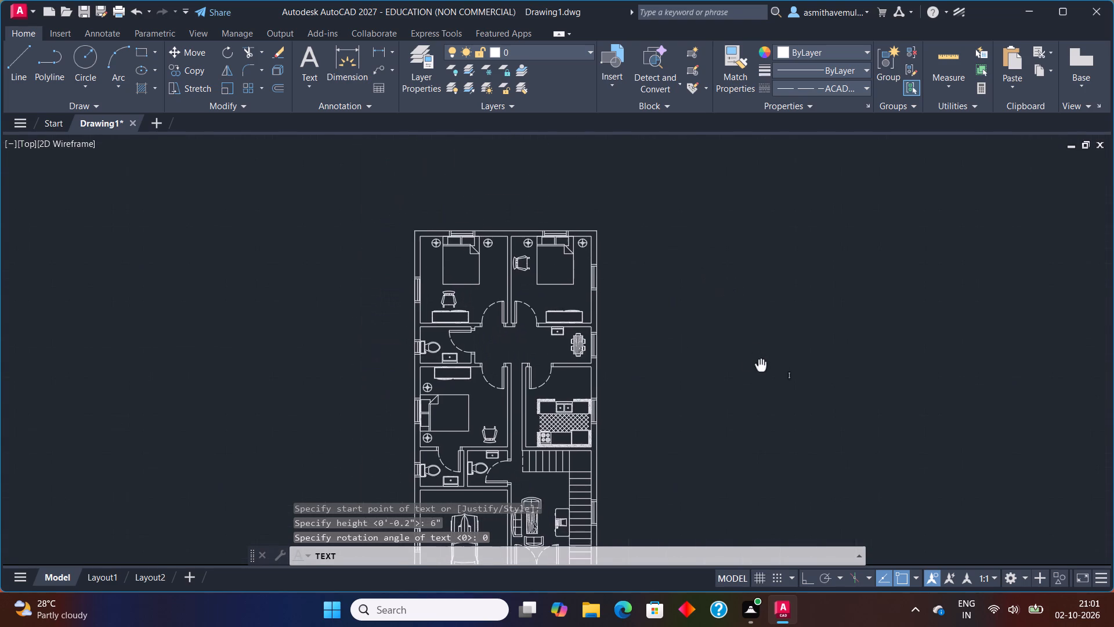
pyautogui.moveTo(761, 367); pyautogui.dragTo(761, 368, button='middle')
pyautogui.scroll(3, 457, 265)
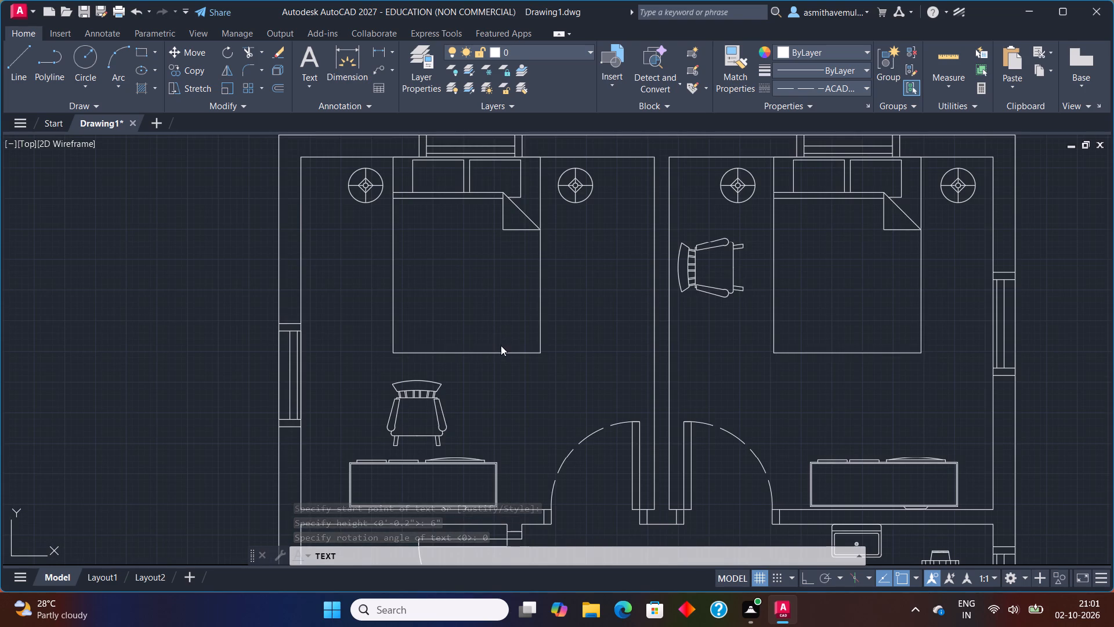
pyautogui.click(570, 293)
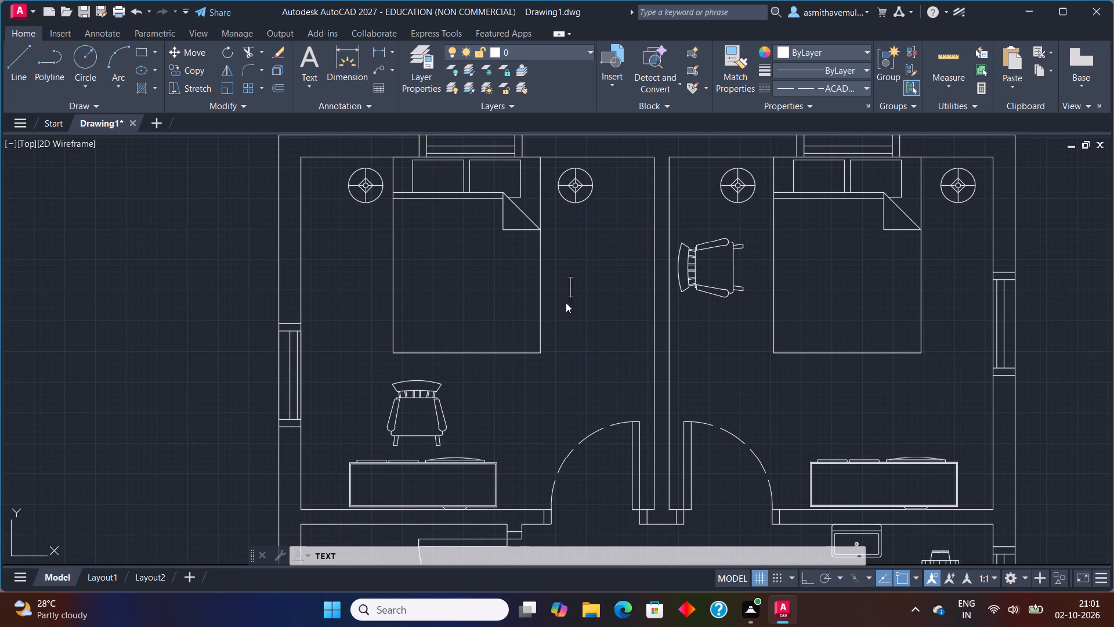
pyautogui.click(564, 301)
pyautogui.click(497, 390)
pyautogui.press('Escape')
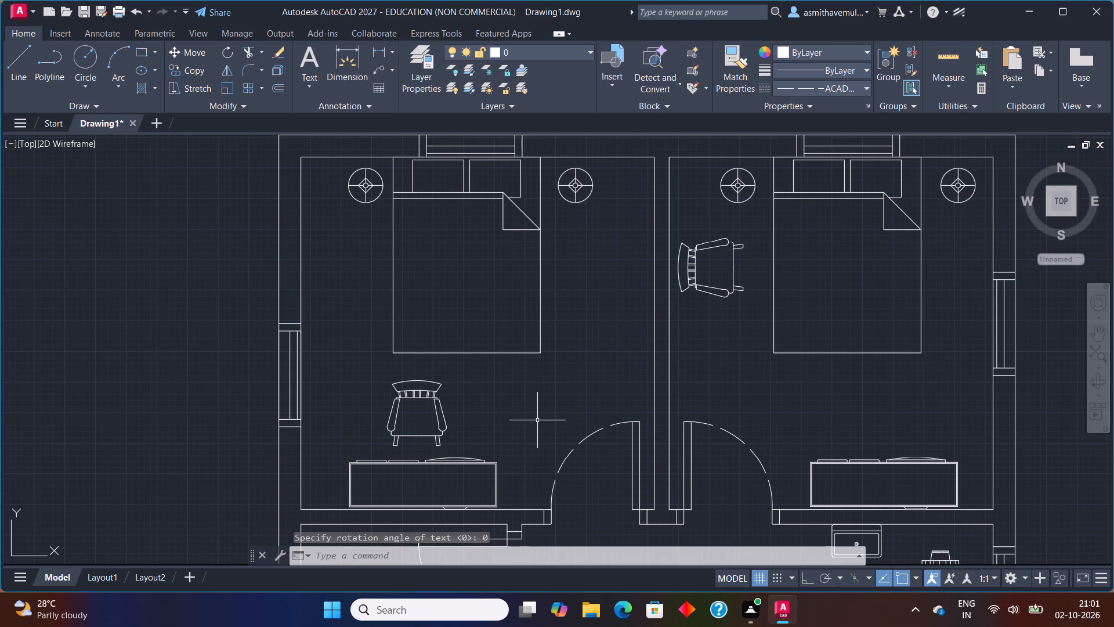
# Move the upper-left bedroom's rocking chair from above the dresser to the space between bed and partition wall, below the round bedside lamp.
pyautogui.moveTo(500, 402); pyautogui.dragTo(420, 401)
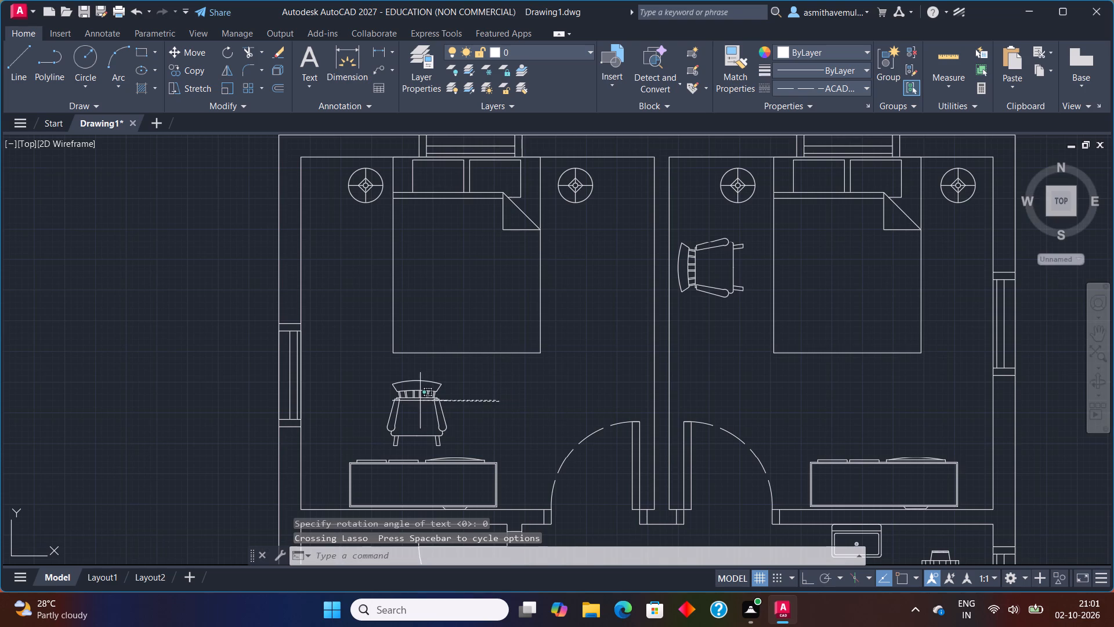
pyautogui.moveTo(420, 401); pyautogui.dragTo(355, 412)
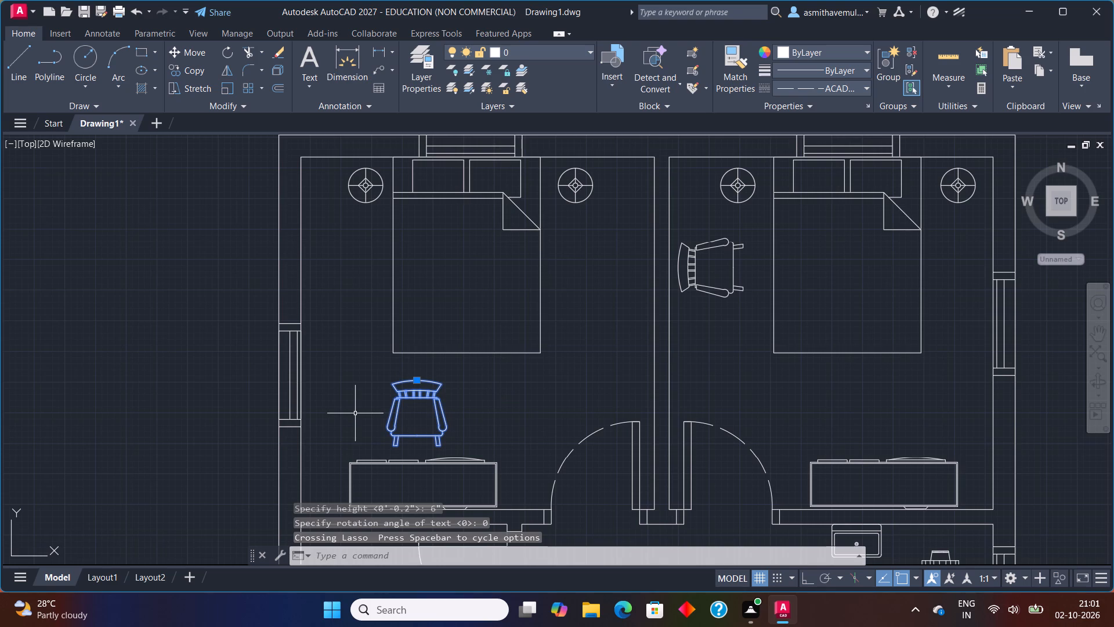
pyautogui.press('m')
pyautogui.press('Return')
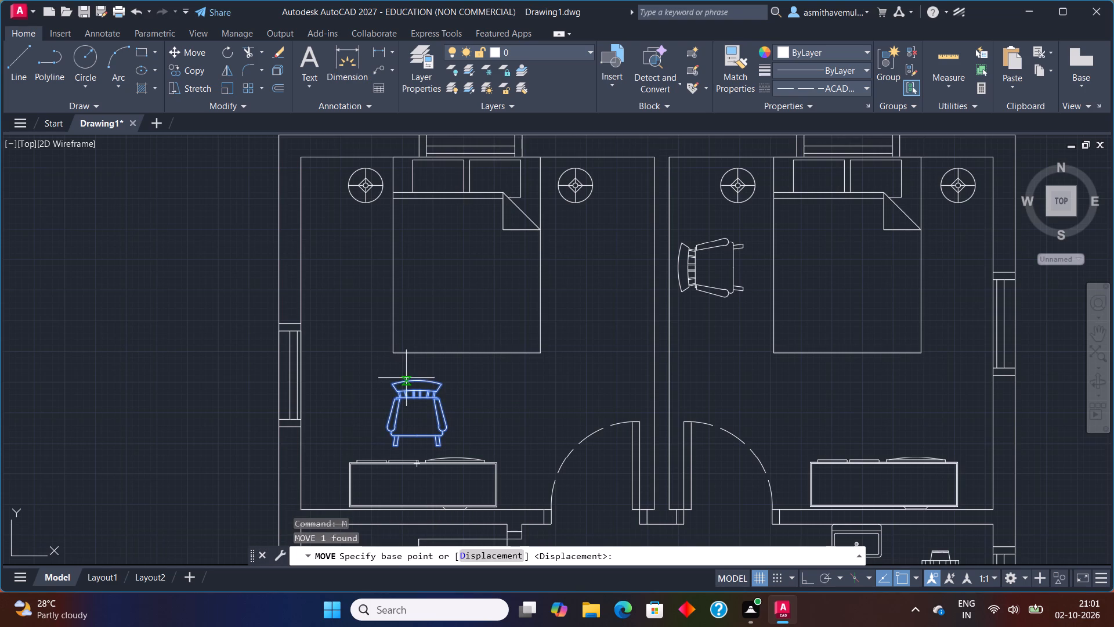
pyautogui.click(422, 381)
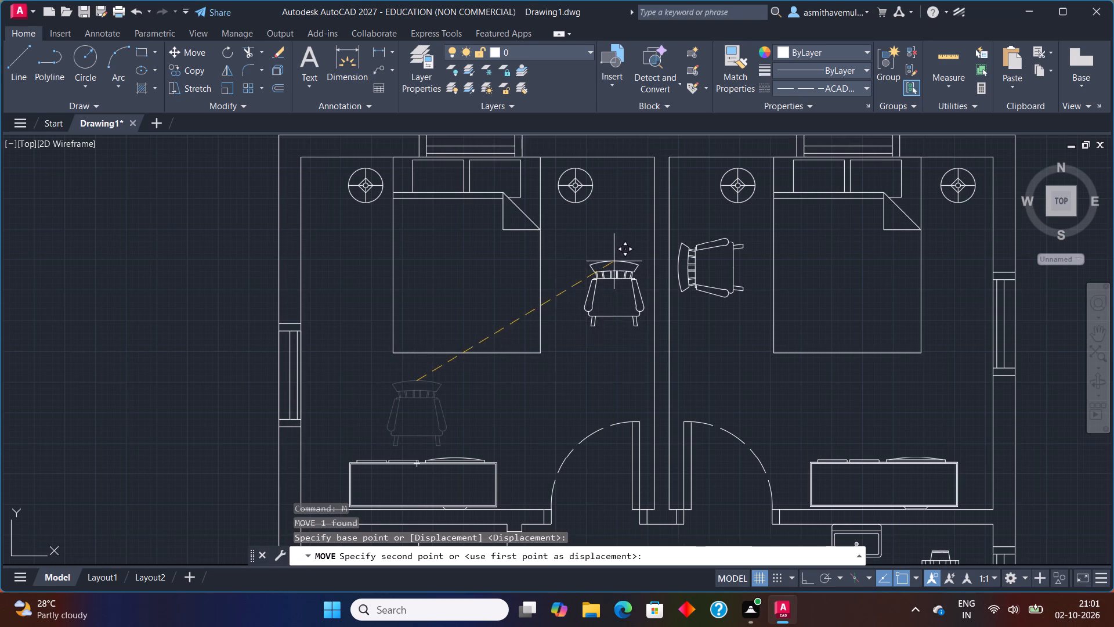
pyautogui.click(605, 246)
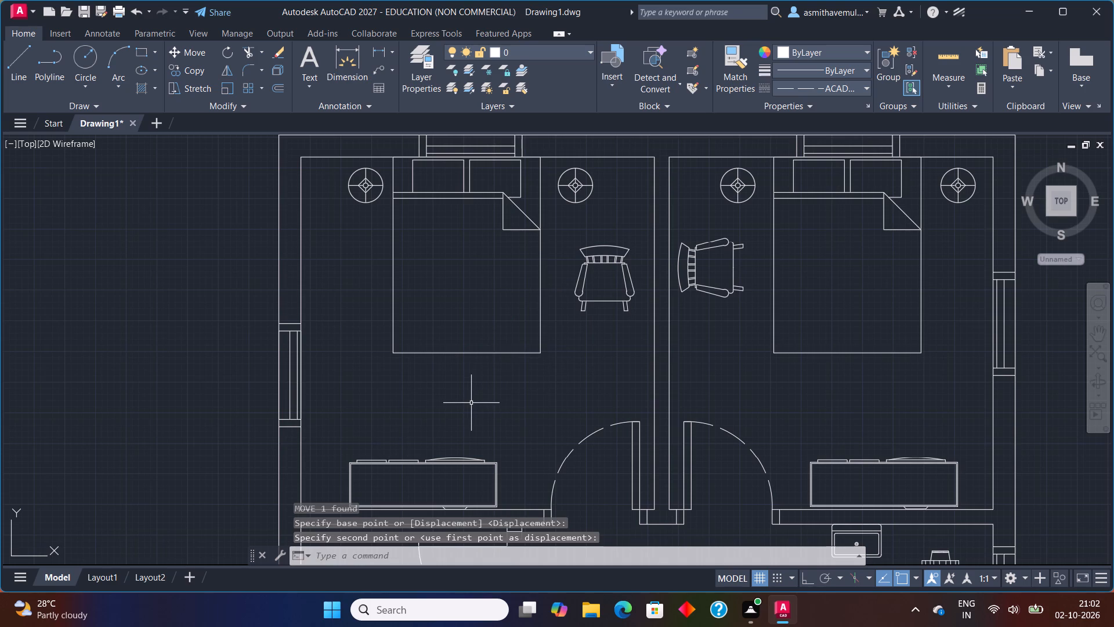
# Add single-line text "BED ROOM - 1" below the upper-left bedroom's bed, with 6" height and 0 rotation.
pyautogui.write('TEXT')
pyautogui.press('Return')
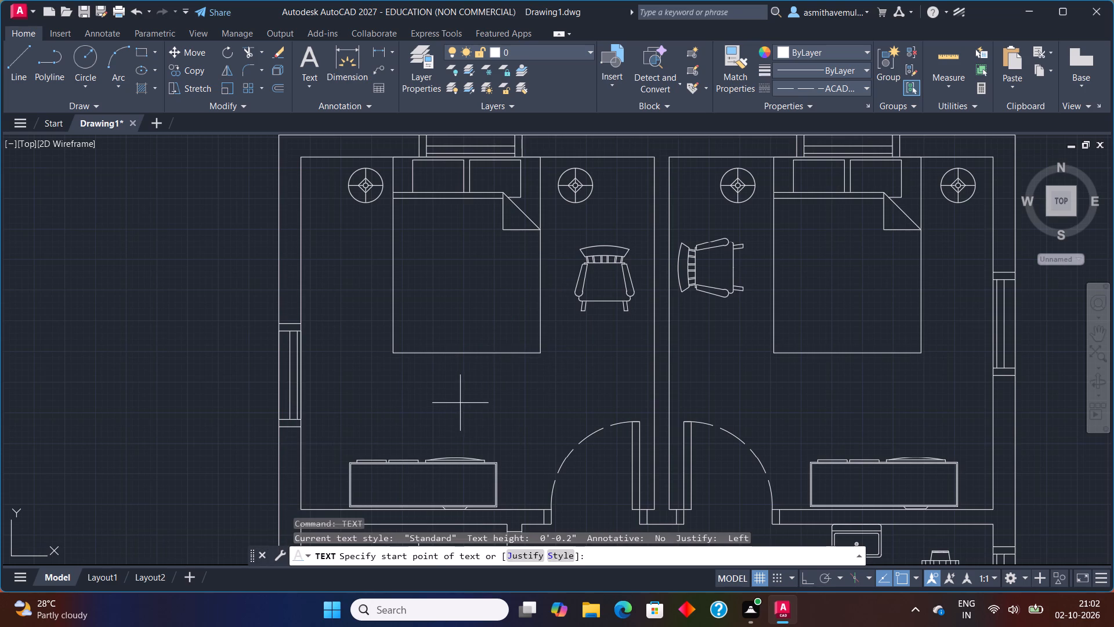
pyautogui.click(460, 402)
pyautogui.press('6')
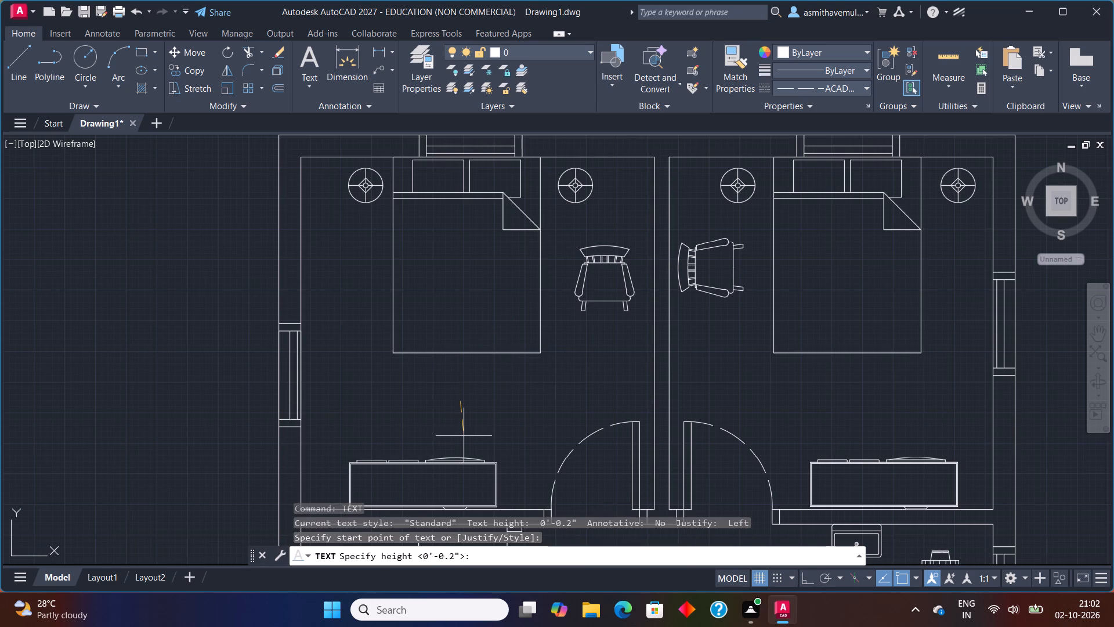
pyautogui.hotkey('shift', '"')
pyautogui.press('Return')
pyautogui.press('0')
pyautogui.press('Return')
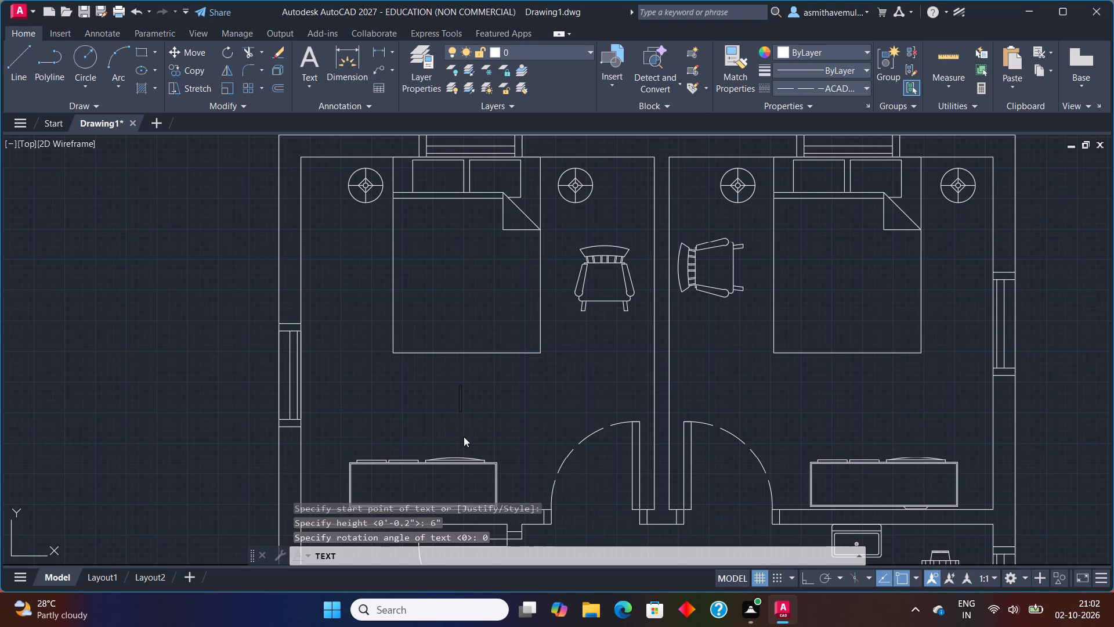
pyautogui.scroll(1, 441, 403)
pyautogui.click(378, 383)
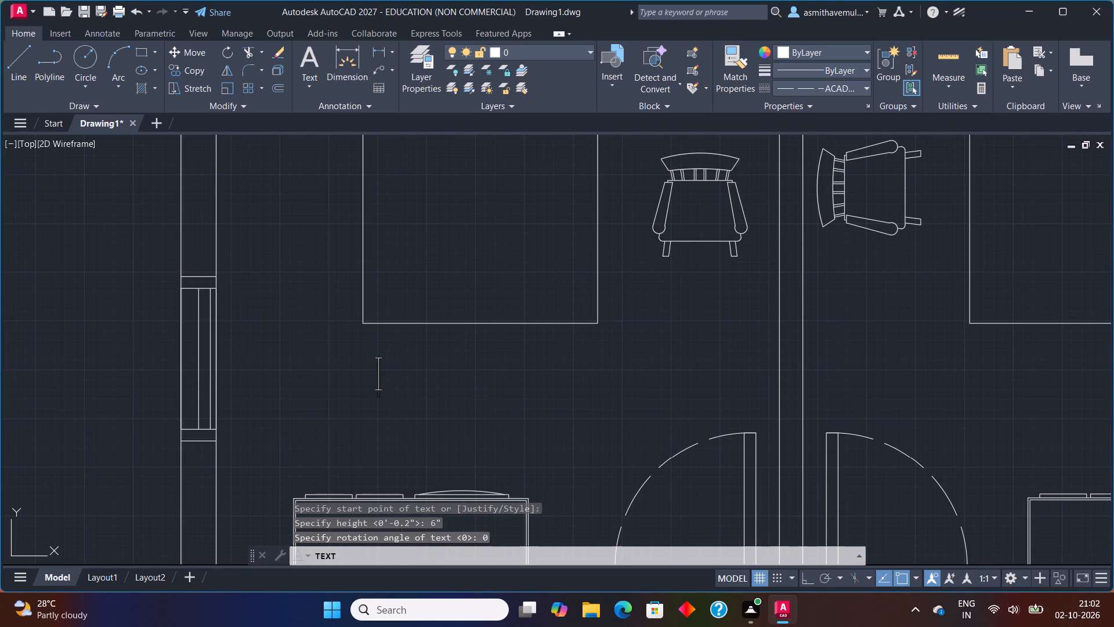
pyautogui.write('BED')
pyautogui.press('space')
pyautogui.write('R')
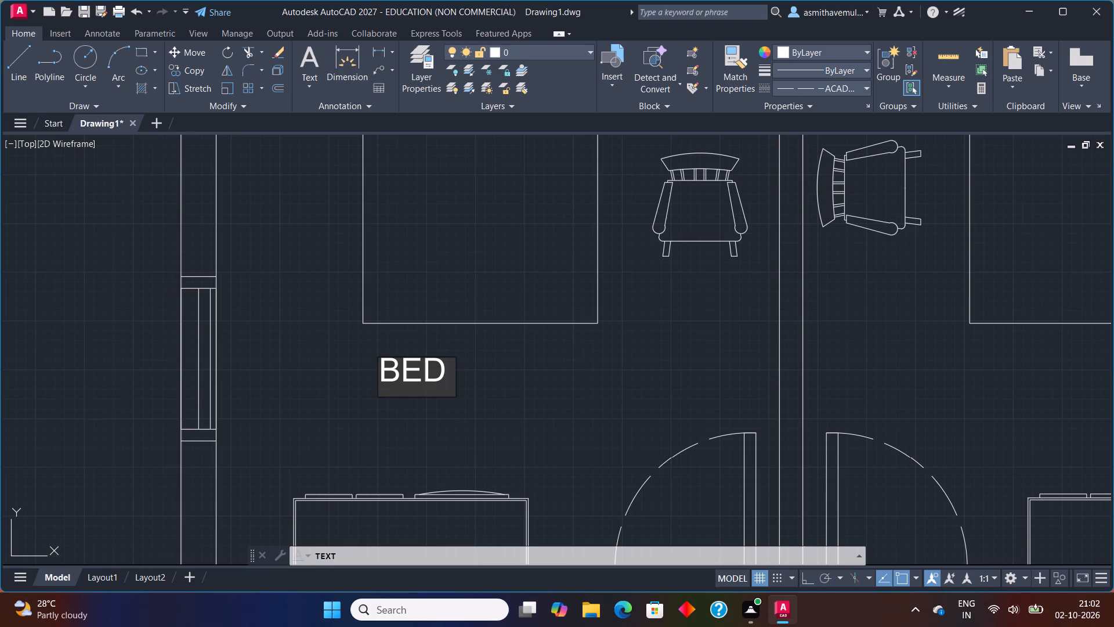
pyautogui.write('OOM')
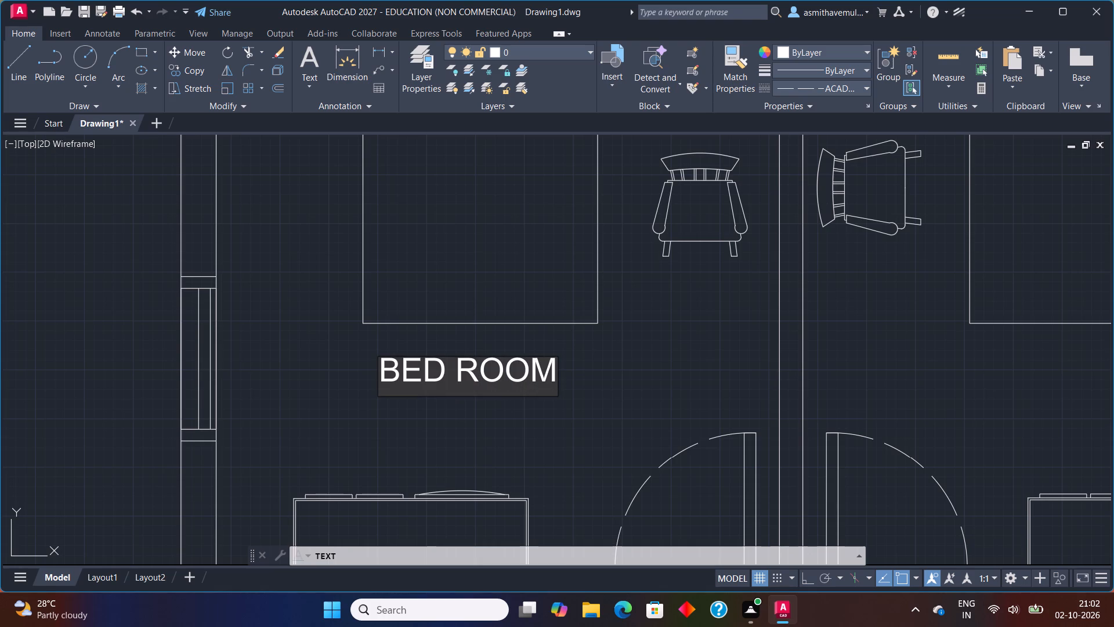
pyautogui.press('space')
pyautogui.press('=')
pyautogui.press('BackSpace')
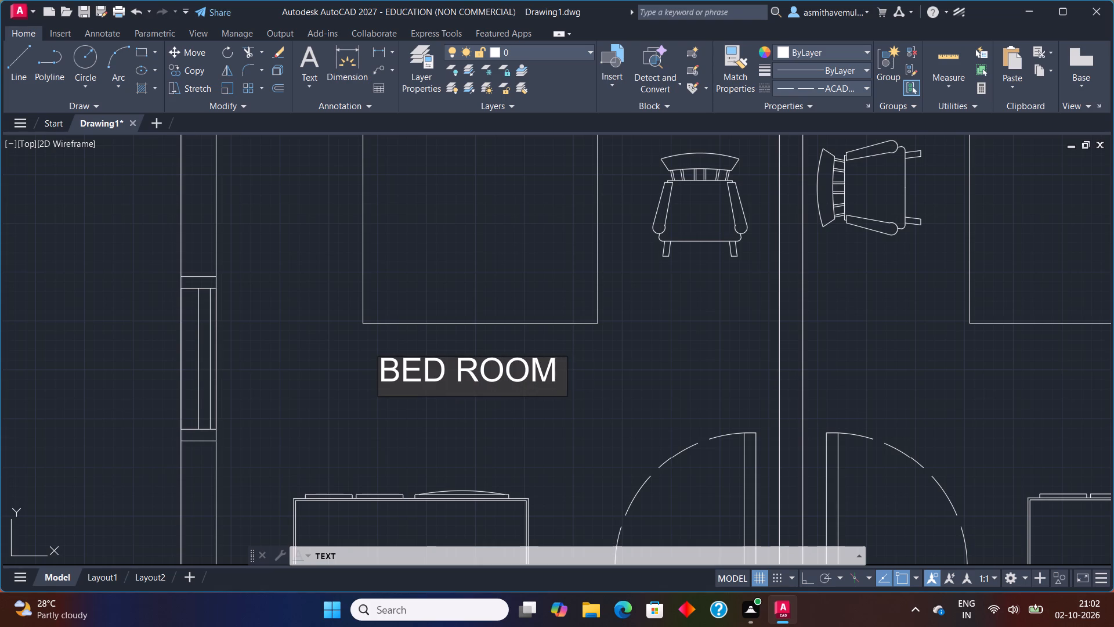
pyautogui.press('-')
pyautogui.press('space')
pyautogui.write('1')
pyautogui.press('Return')
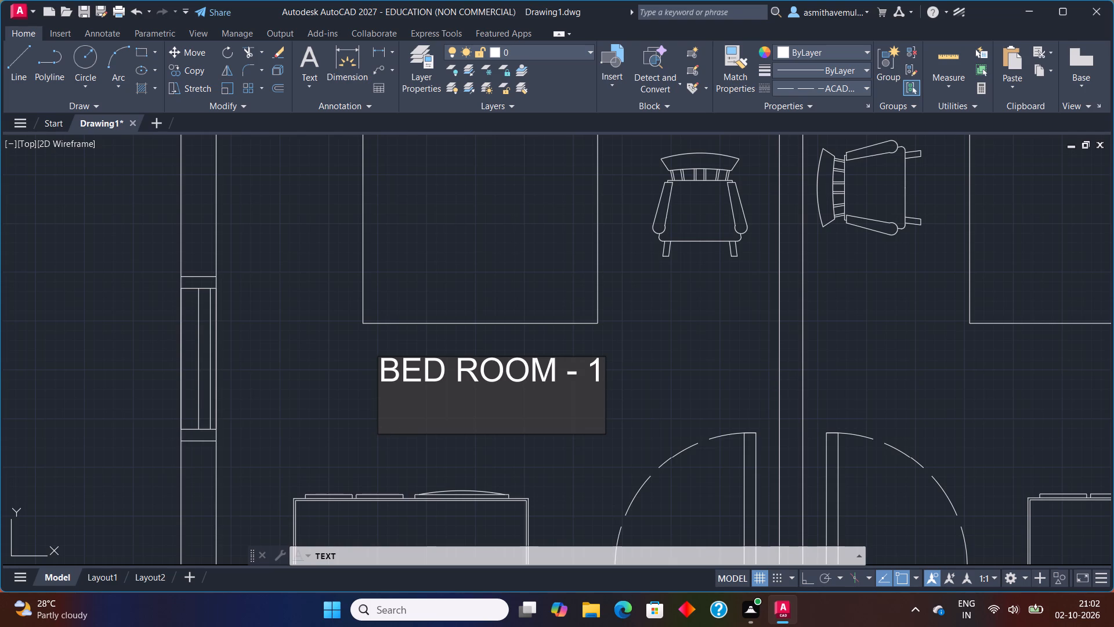
# Add the size line 12'0"X12'0" directly beneath the BED ROOM - 1 label.
pyautogui.write('12')
pyautogui.press("'")
pyautogui.press('0')
pyautogui.write('"X')
pyautogui.write('12')
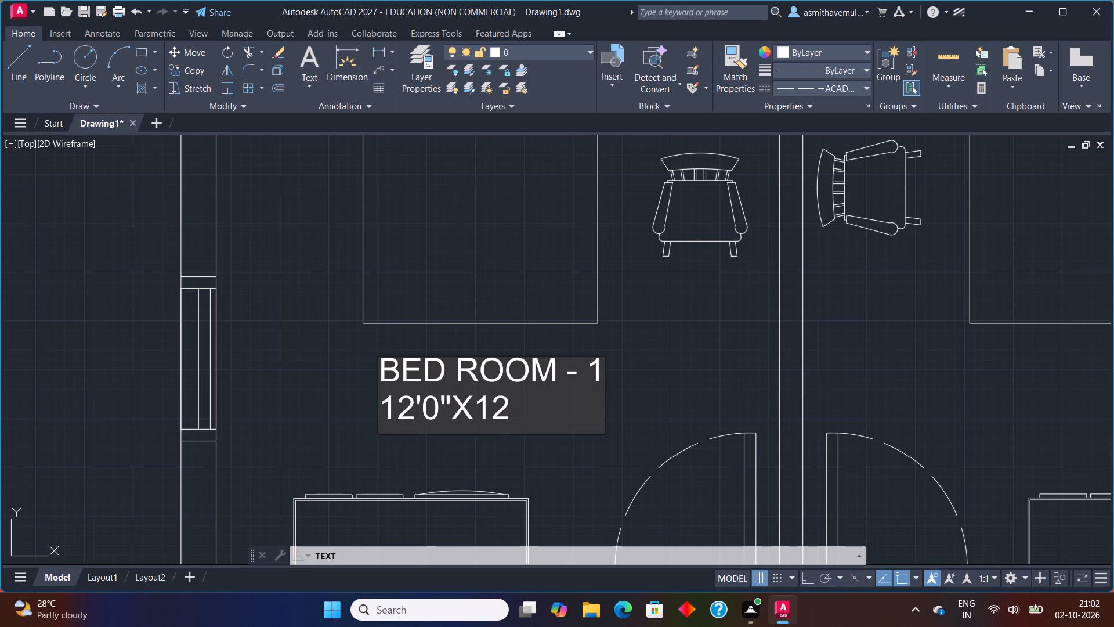
pyautogui.write("'0")
pyautogui.hotkey('shift', '"')
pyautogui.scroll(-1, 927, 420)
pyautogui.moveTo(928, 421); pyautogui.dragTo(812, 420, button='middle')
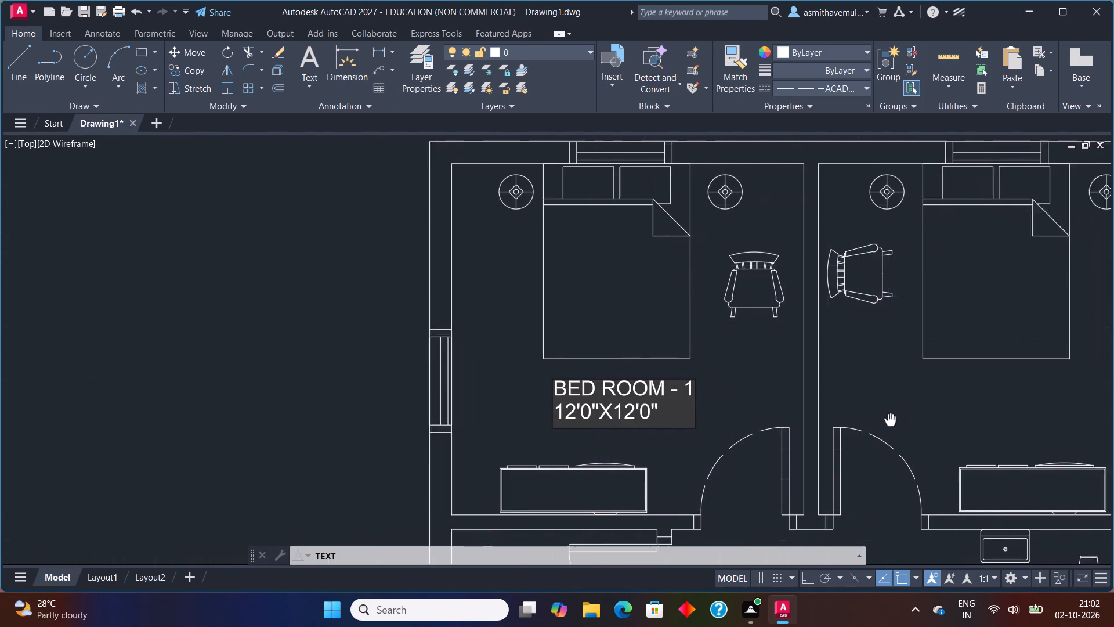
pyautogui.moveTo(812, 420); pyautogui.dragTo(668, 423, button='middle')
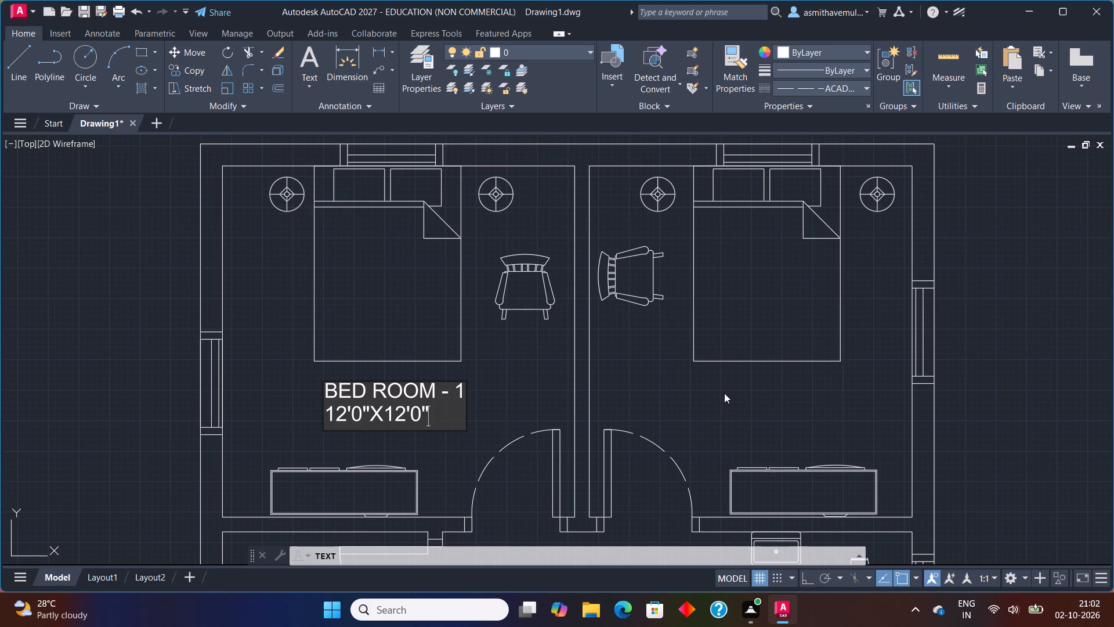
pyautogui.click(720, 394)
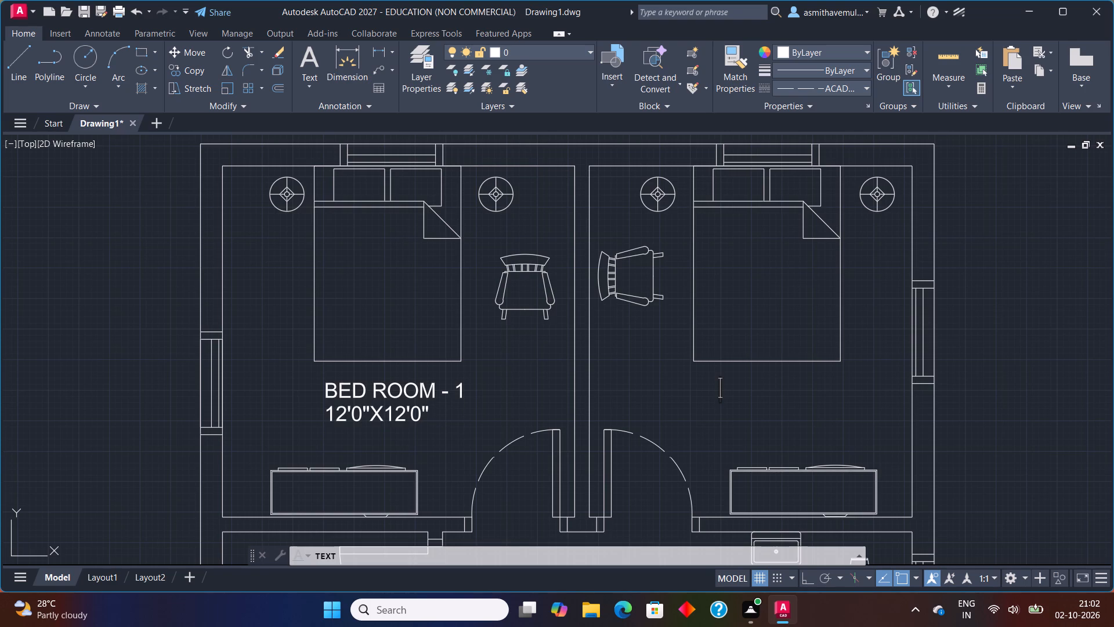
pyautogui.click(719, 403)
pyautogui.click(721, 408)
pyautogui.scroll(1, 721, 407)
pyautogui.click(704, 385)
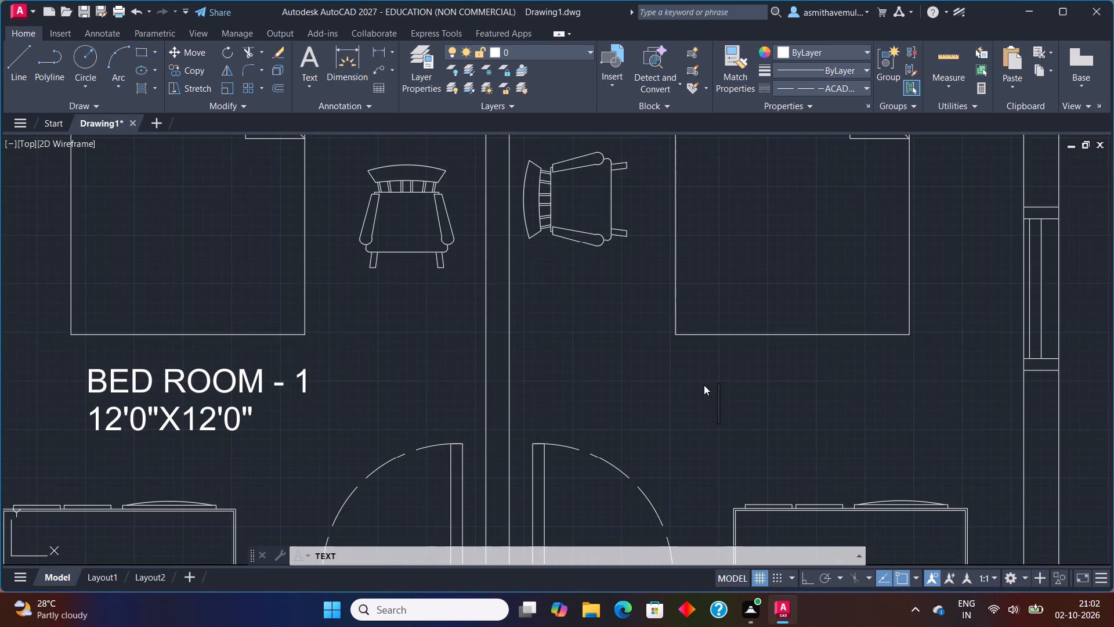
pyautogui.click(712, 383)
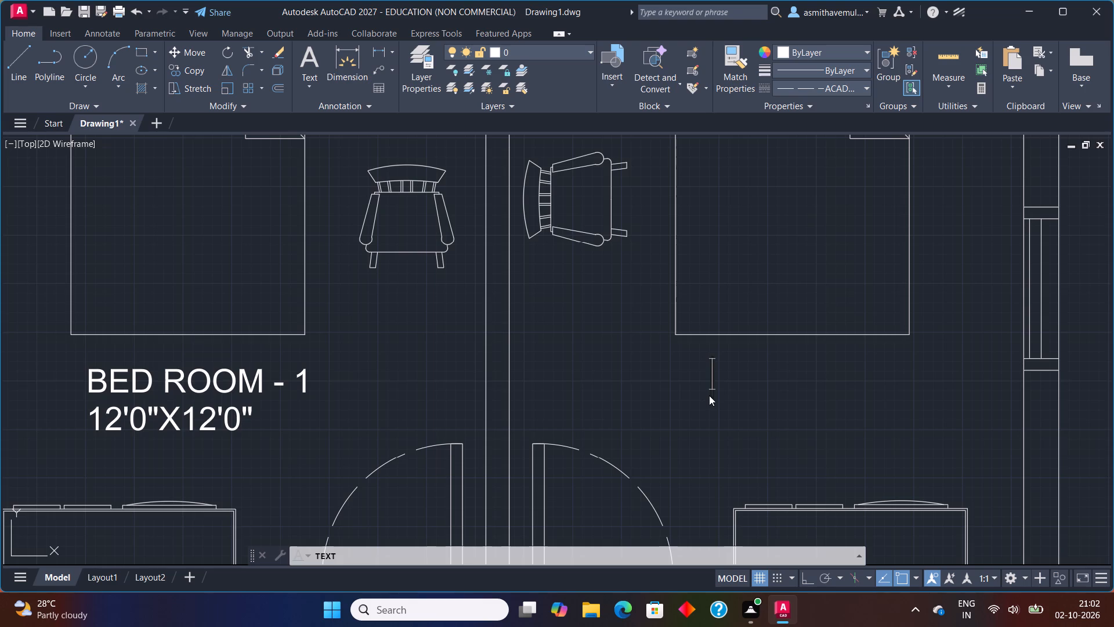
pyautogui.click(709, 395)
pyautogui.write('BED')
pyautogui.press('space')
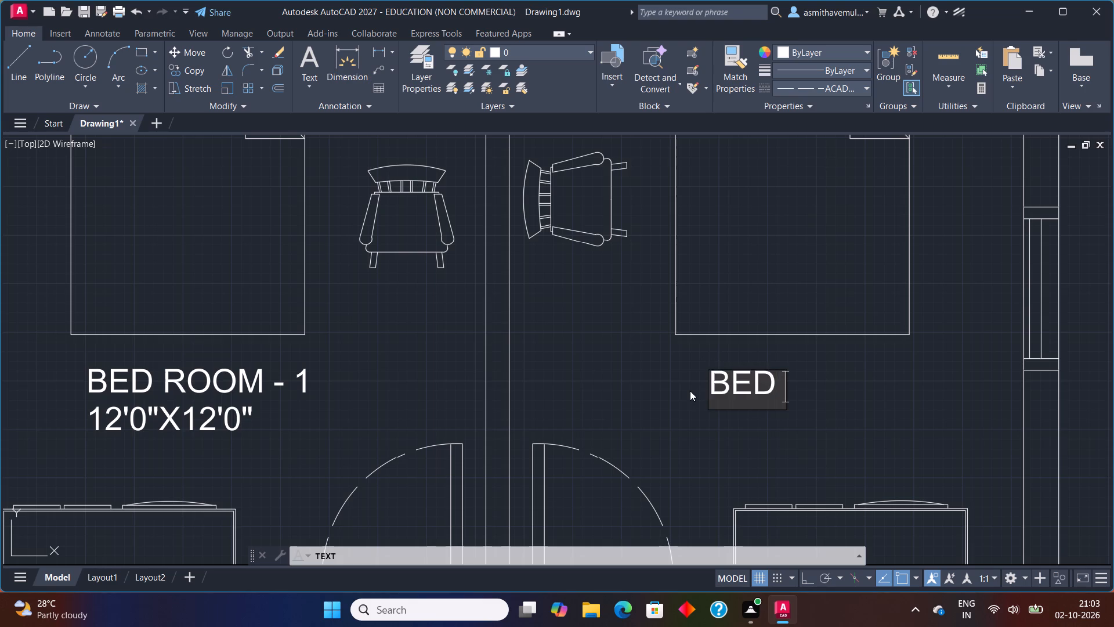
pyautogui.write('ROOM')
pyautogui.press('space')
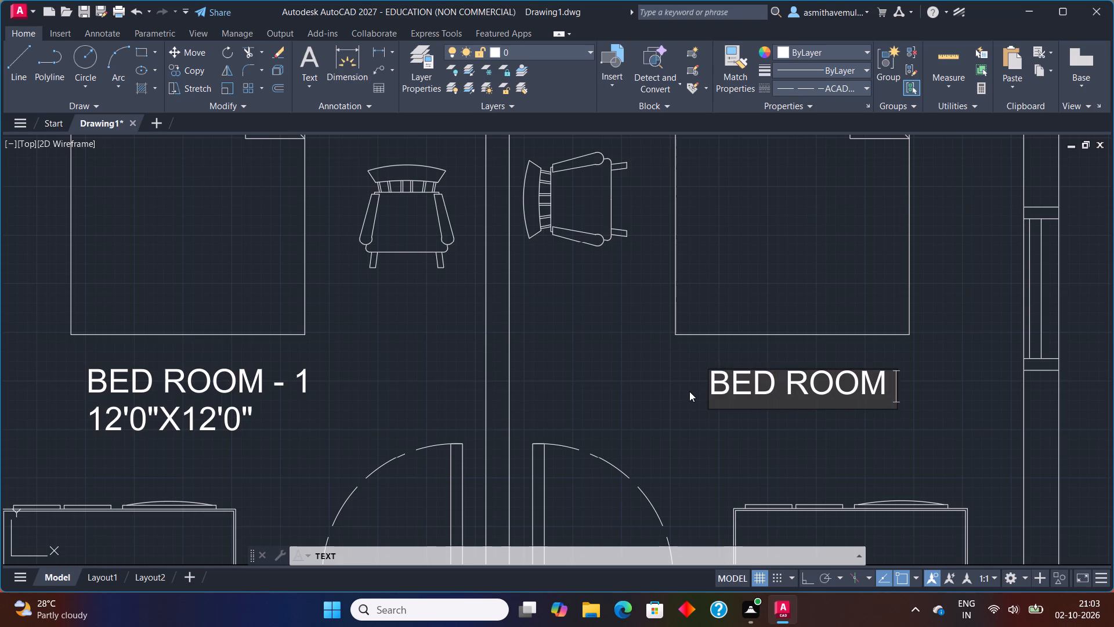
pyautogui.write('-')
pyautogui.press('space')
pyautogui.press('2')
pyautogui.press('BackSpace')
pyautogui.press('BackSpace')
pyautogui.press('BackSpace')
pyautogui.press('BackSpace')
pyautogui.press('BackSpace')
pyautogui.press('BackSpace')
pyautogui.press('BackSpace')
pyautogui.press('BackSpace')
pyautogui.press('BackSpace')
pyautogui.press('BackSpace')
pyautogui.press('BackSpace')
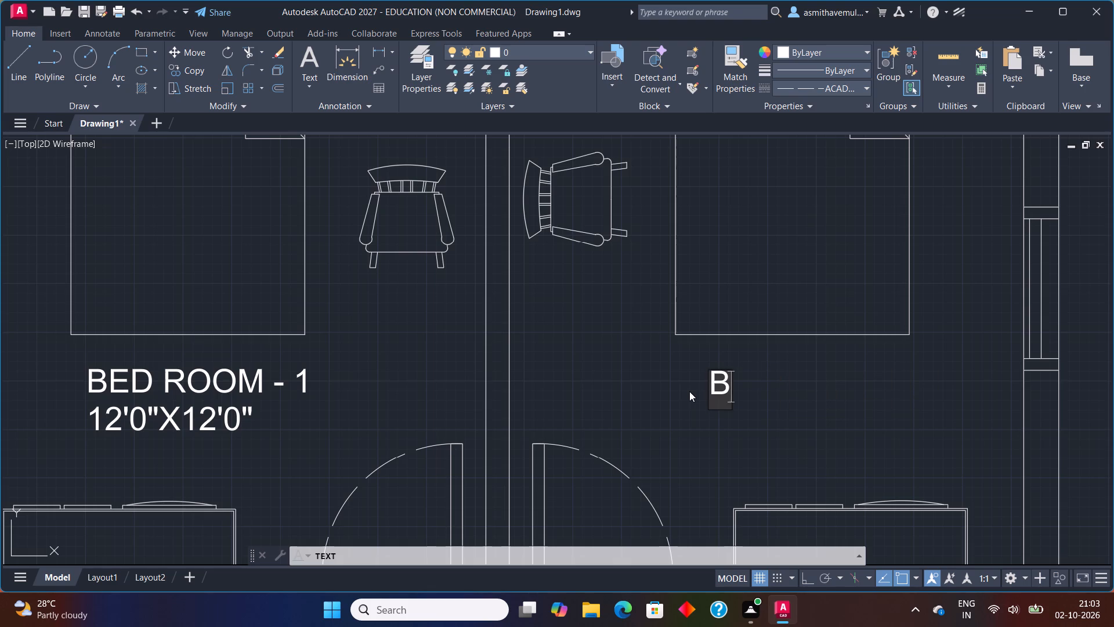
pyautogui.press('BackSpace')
# Add the text line "BED ROOM - 2" below the upper-right bedroom's bed, starting slightly inside the bed's left edge.
pyautogui.scroll(1, 688, 394)
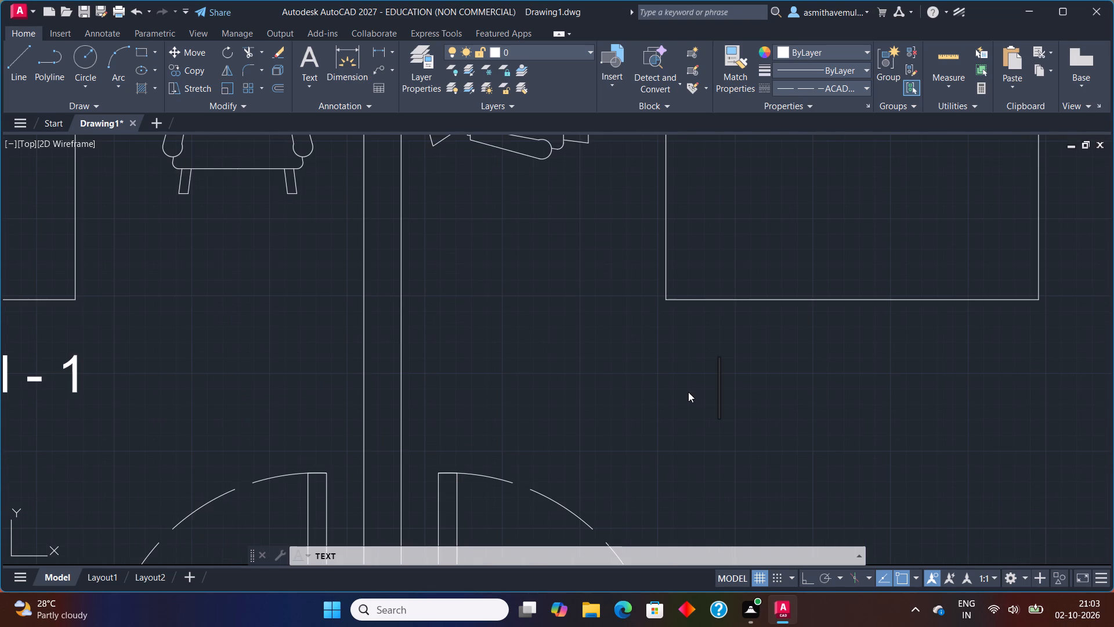
pyautogui.click(686, 391)
pyautogui.write('BED')
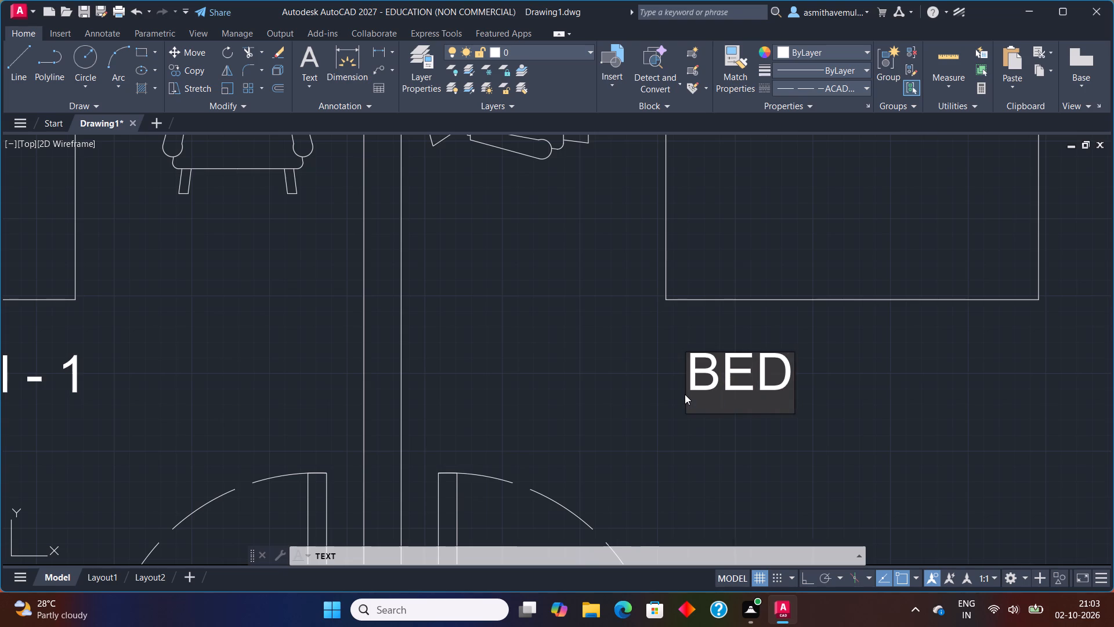
pyautogui.press('space')
pyautogui.write('R')
pyautogui.write('OOM')
pyautogui.press('space')
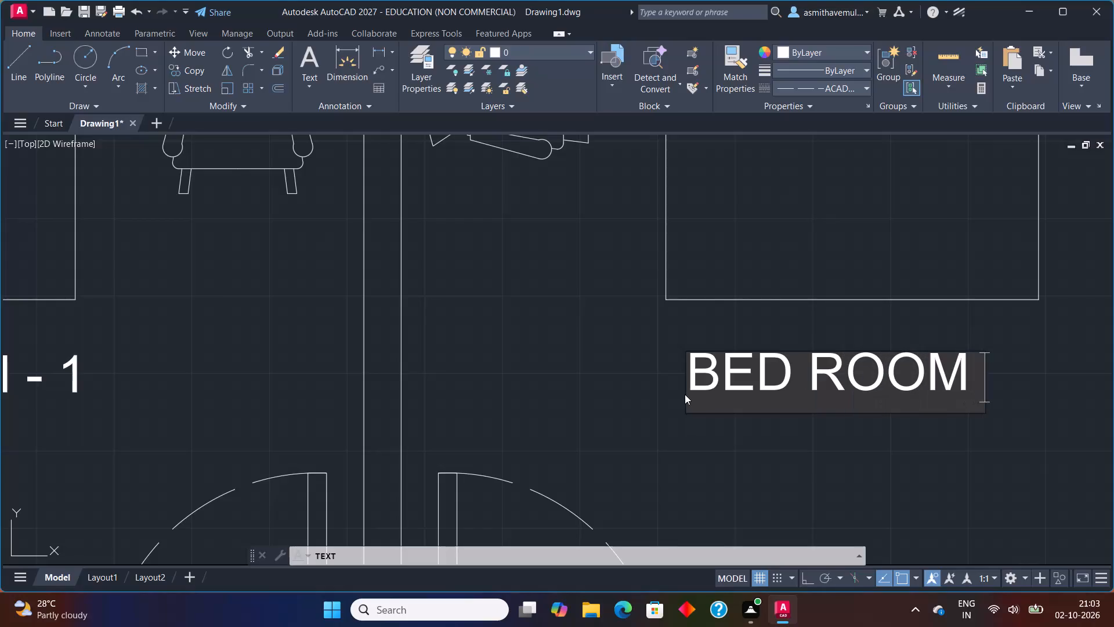
pyautogui.press('-')
pyautogui.press('space')
pyautogui.press('2')
pyautogui.press('Return')
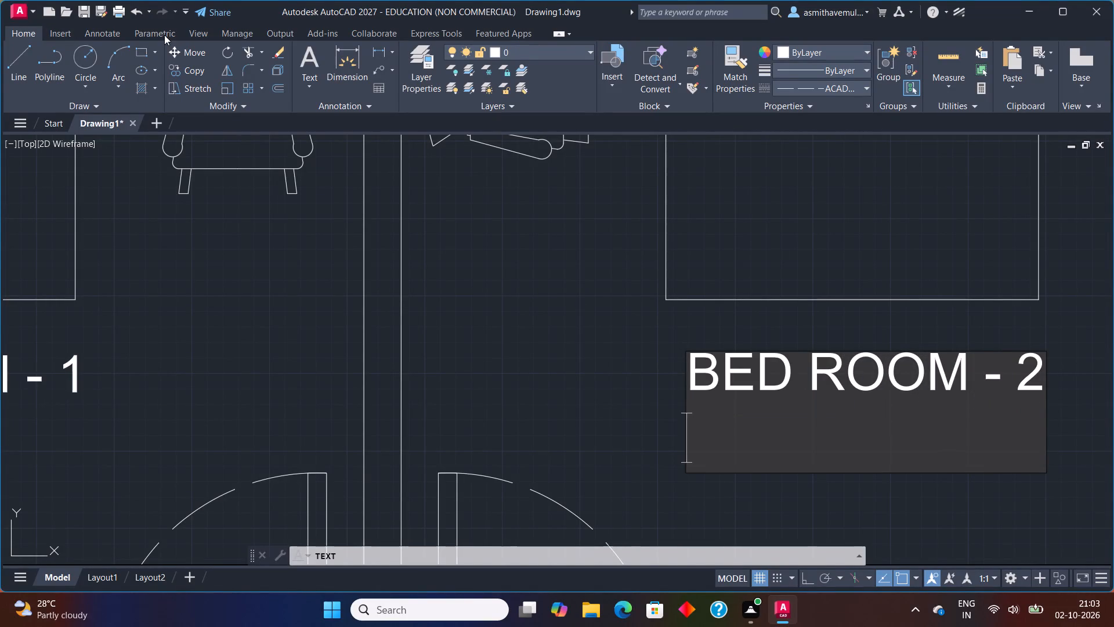
# Add the size line 12'0"X12'0" directly beneath the BED ROOM - 2 label.
pyautogui.write('12')
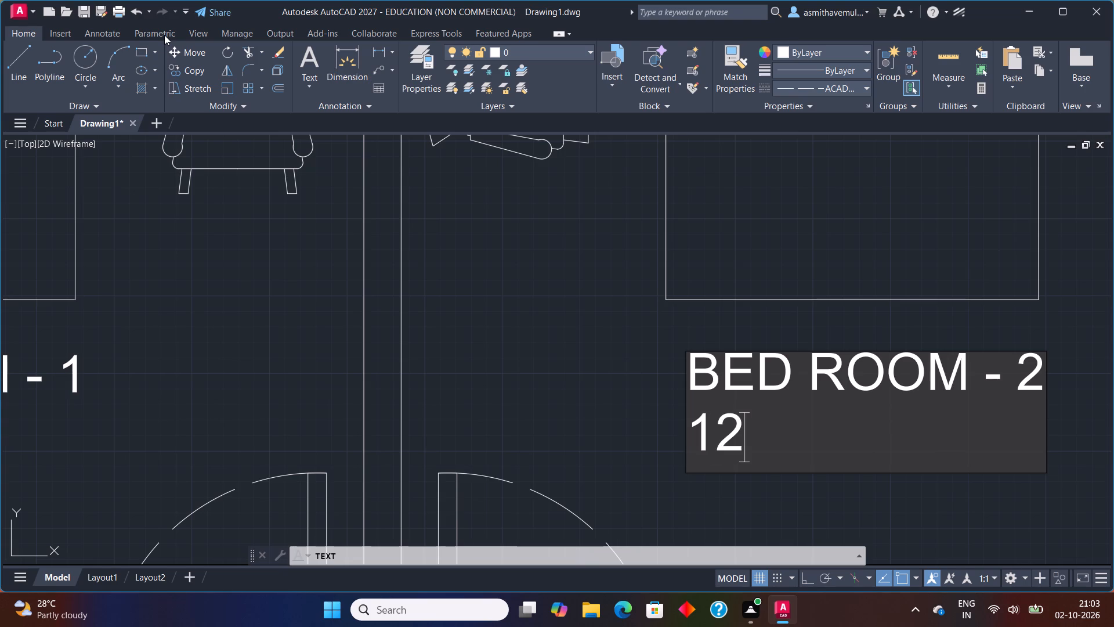
pyautogui.write("'0")
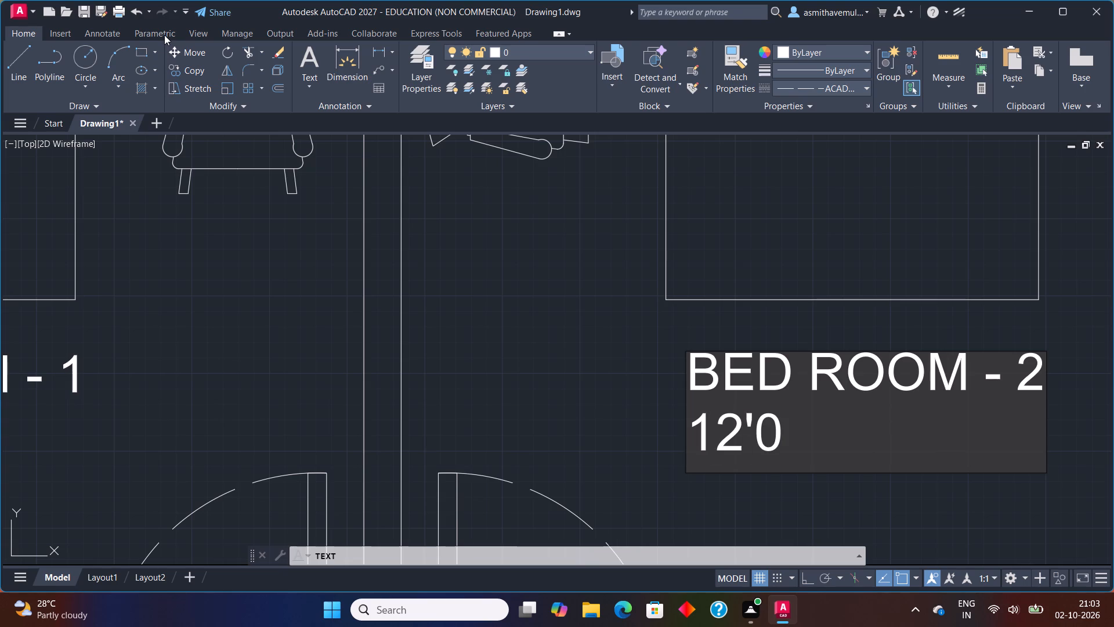
pyautogui.hotkey('shift', '"')
pyautogui.press('x')
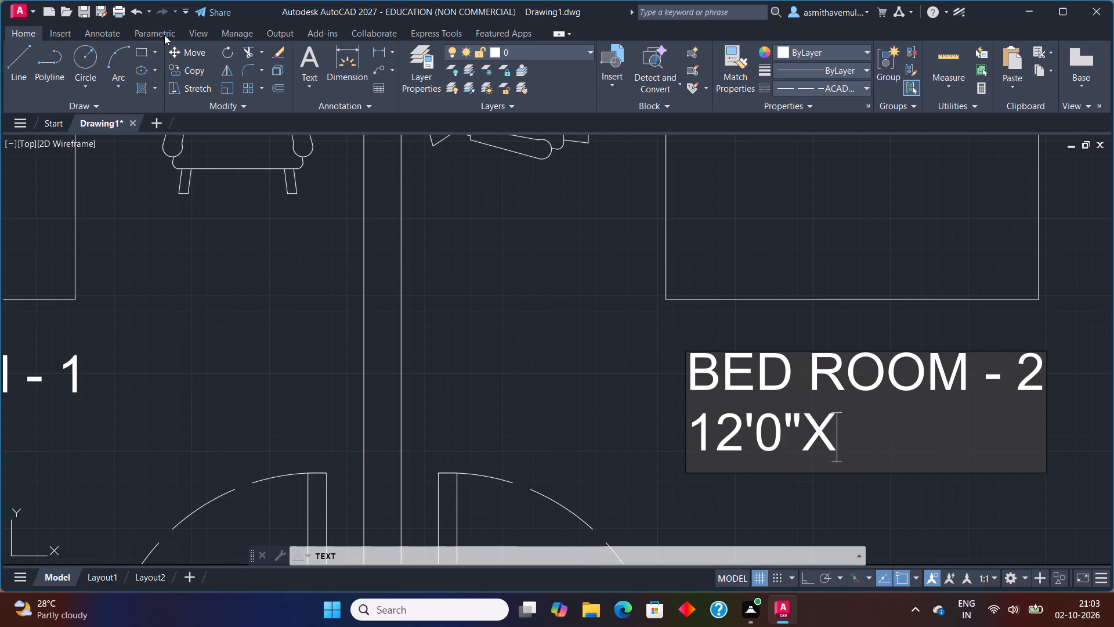
pyautogui.write('12')
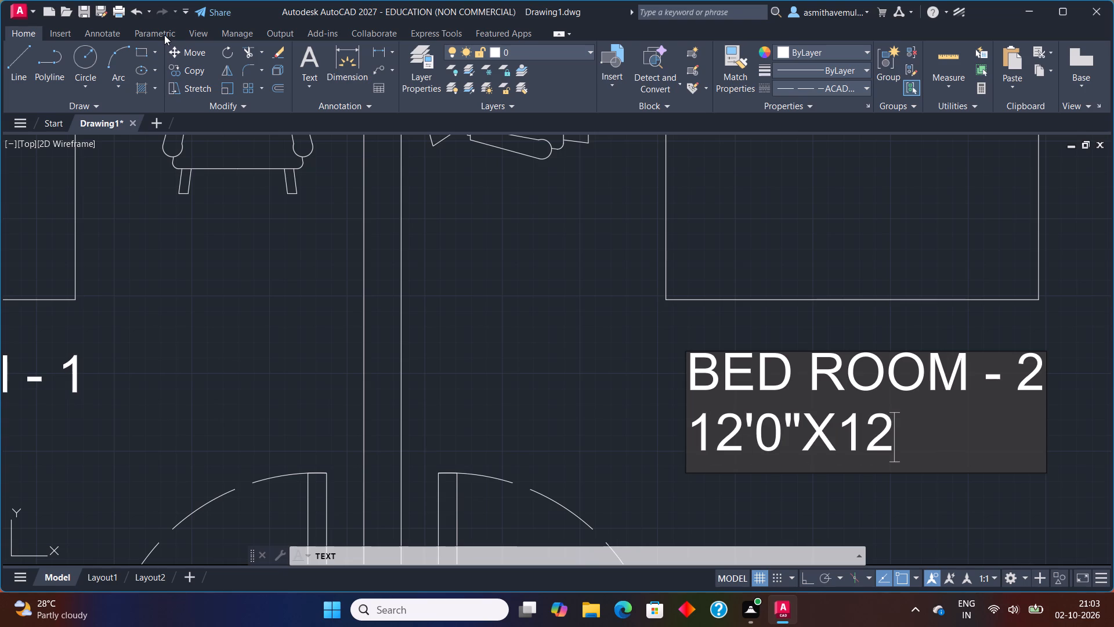
pyautogui.press("'")
pyautogui.press('0')
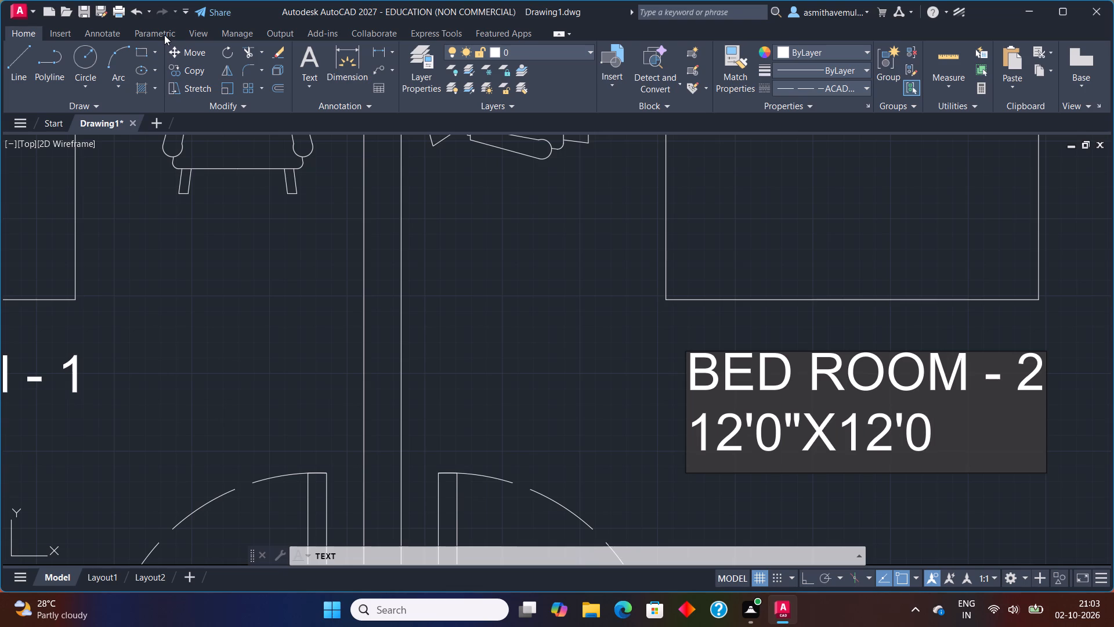
pyautogui.hotkey('shift', '"')
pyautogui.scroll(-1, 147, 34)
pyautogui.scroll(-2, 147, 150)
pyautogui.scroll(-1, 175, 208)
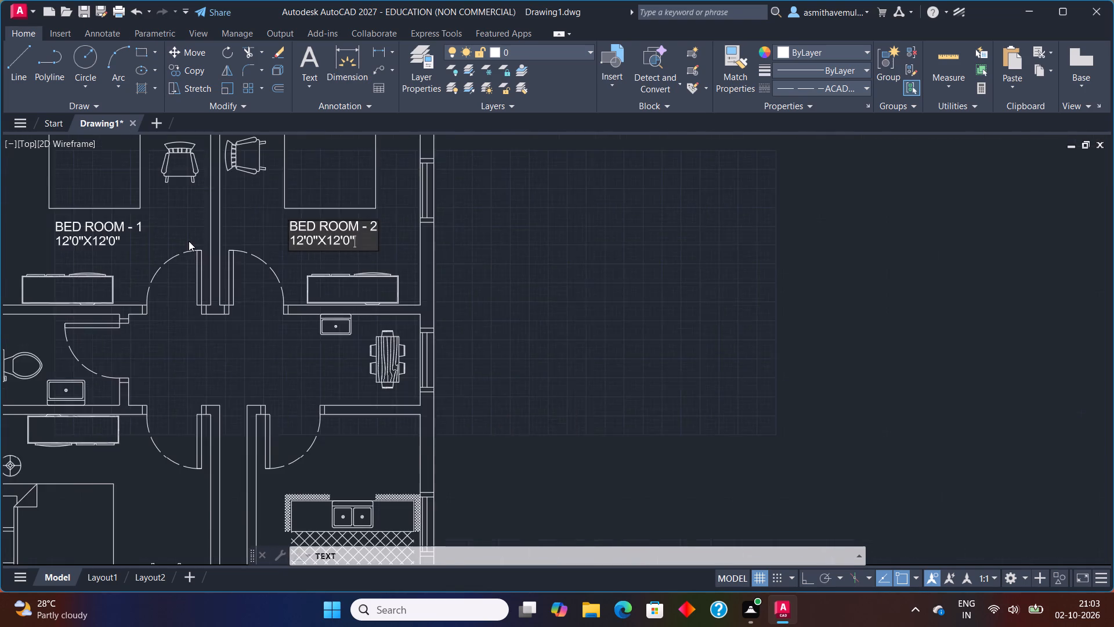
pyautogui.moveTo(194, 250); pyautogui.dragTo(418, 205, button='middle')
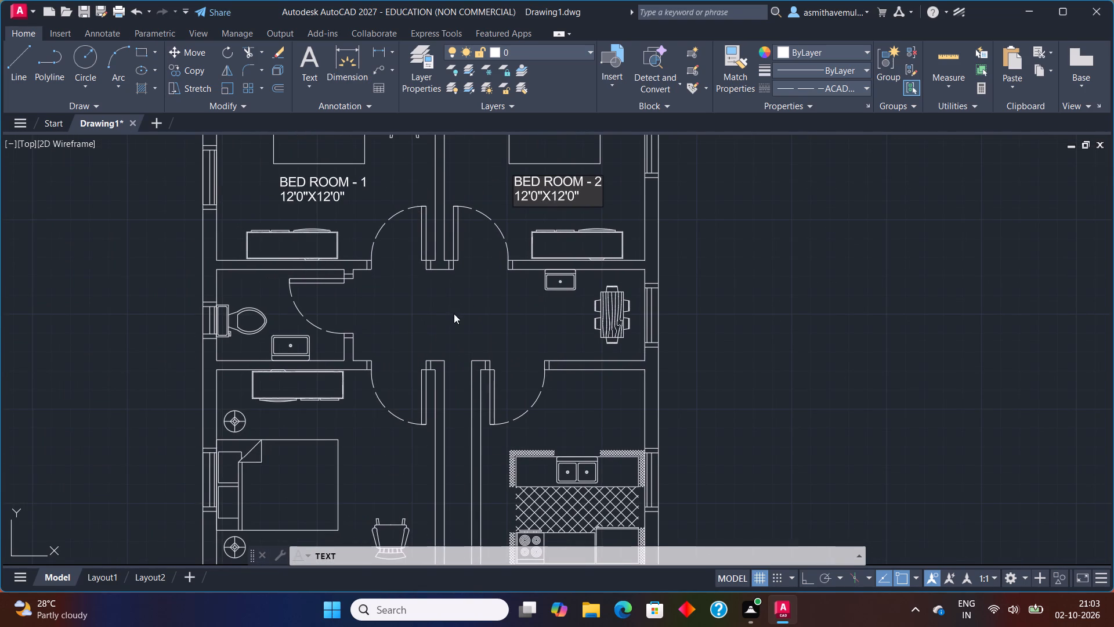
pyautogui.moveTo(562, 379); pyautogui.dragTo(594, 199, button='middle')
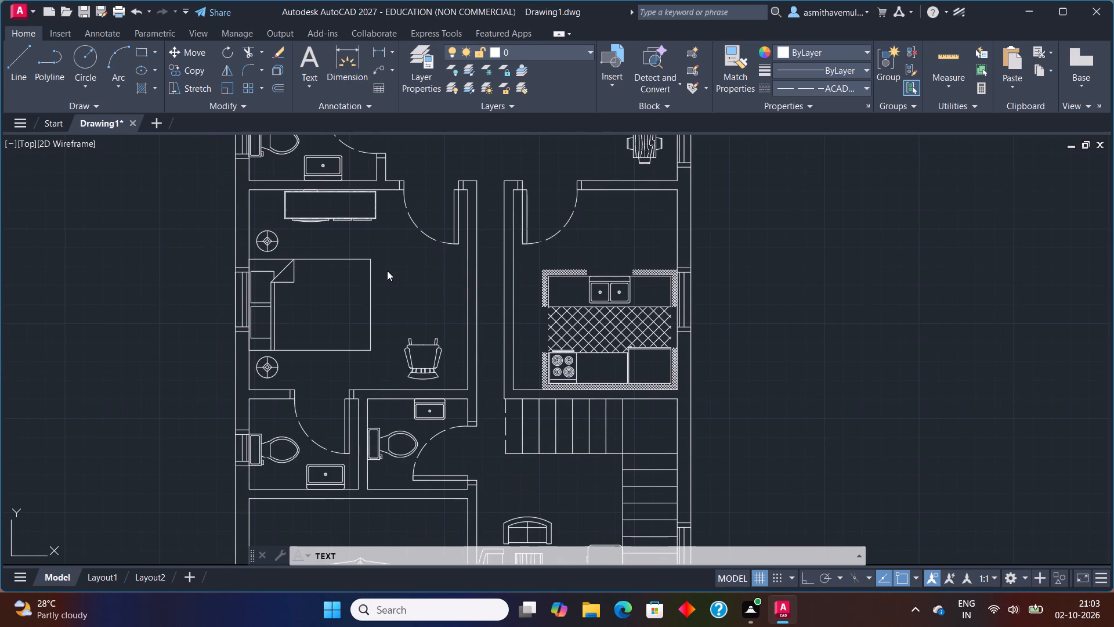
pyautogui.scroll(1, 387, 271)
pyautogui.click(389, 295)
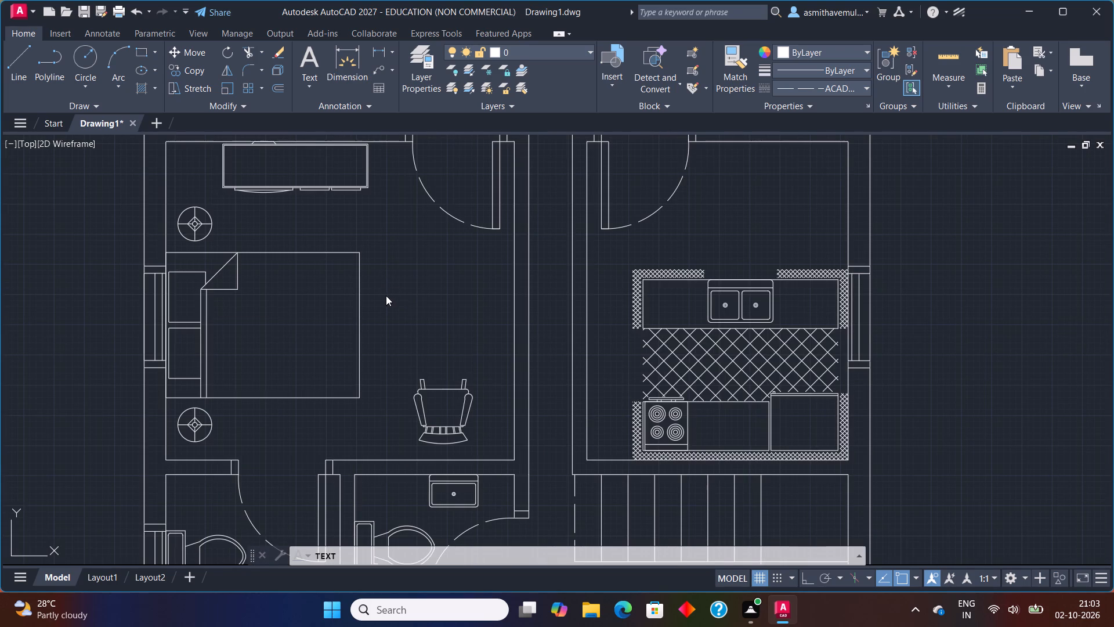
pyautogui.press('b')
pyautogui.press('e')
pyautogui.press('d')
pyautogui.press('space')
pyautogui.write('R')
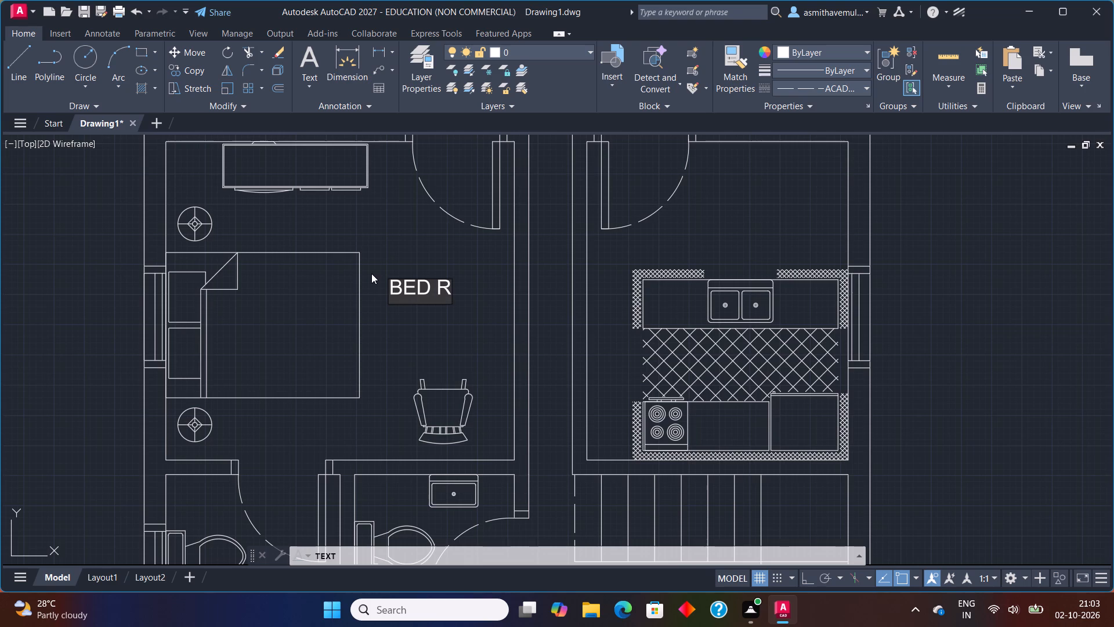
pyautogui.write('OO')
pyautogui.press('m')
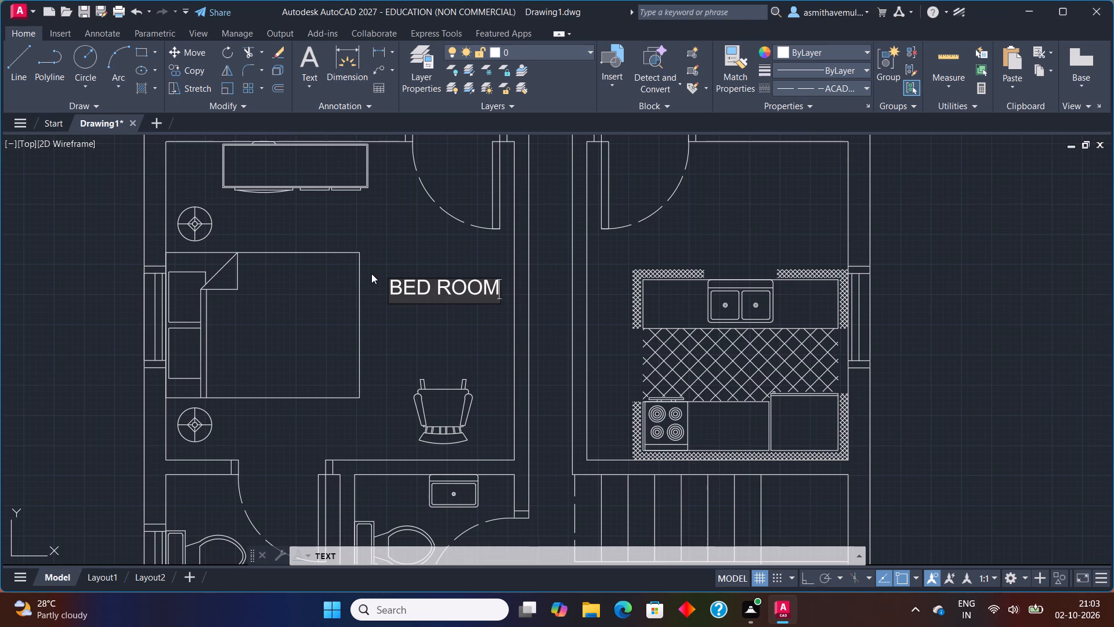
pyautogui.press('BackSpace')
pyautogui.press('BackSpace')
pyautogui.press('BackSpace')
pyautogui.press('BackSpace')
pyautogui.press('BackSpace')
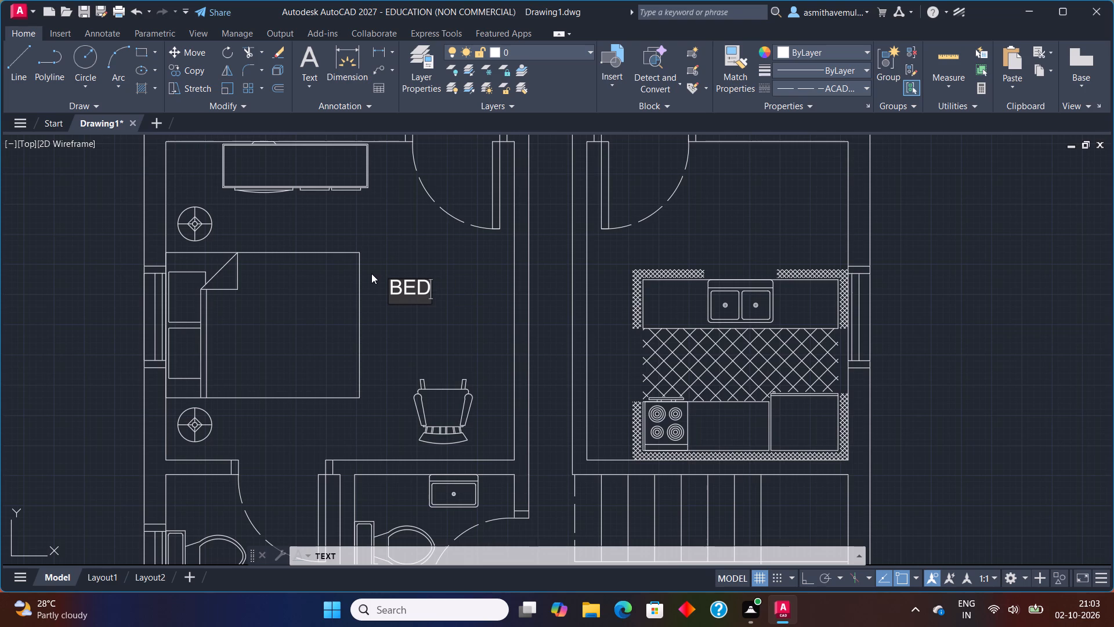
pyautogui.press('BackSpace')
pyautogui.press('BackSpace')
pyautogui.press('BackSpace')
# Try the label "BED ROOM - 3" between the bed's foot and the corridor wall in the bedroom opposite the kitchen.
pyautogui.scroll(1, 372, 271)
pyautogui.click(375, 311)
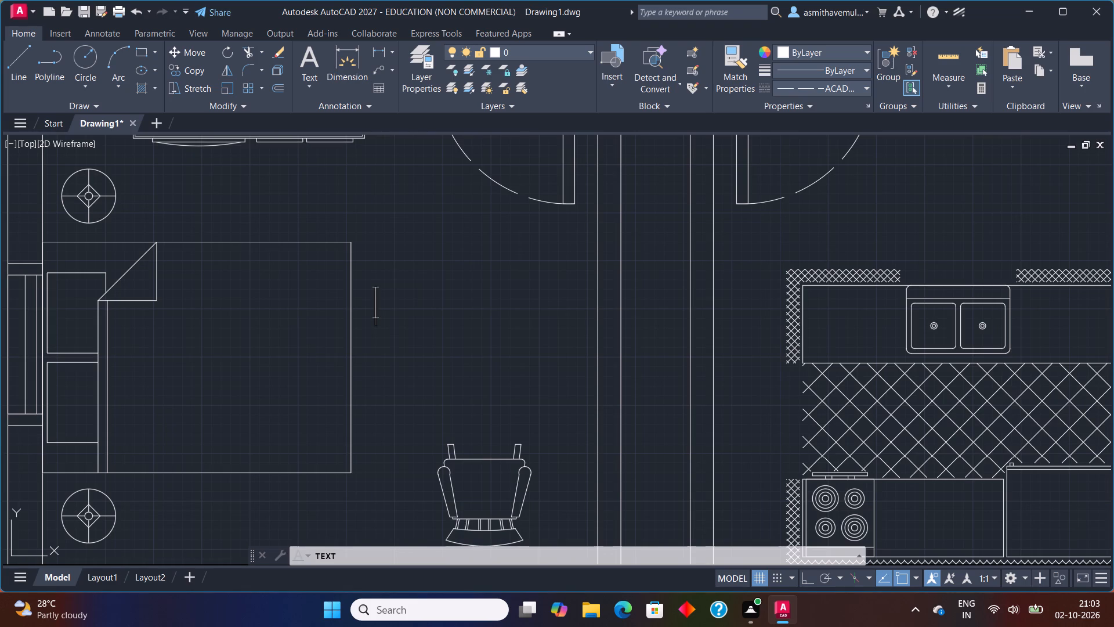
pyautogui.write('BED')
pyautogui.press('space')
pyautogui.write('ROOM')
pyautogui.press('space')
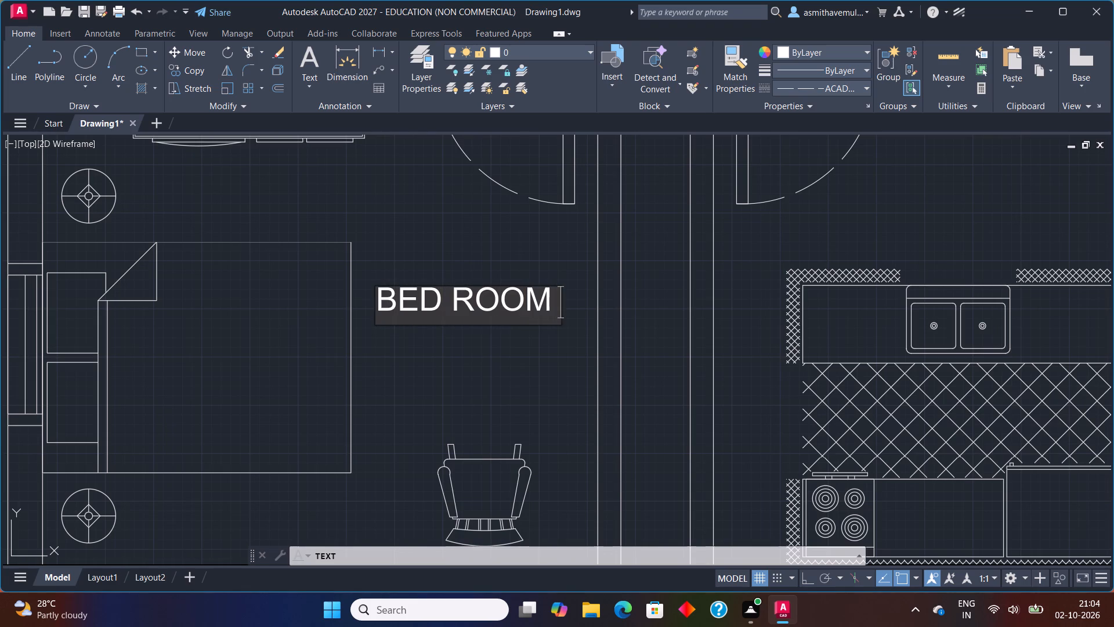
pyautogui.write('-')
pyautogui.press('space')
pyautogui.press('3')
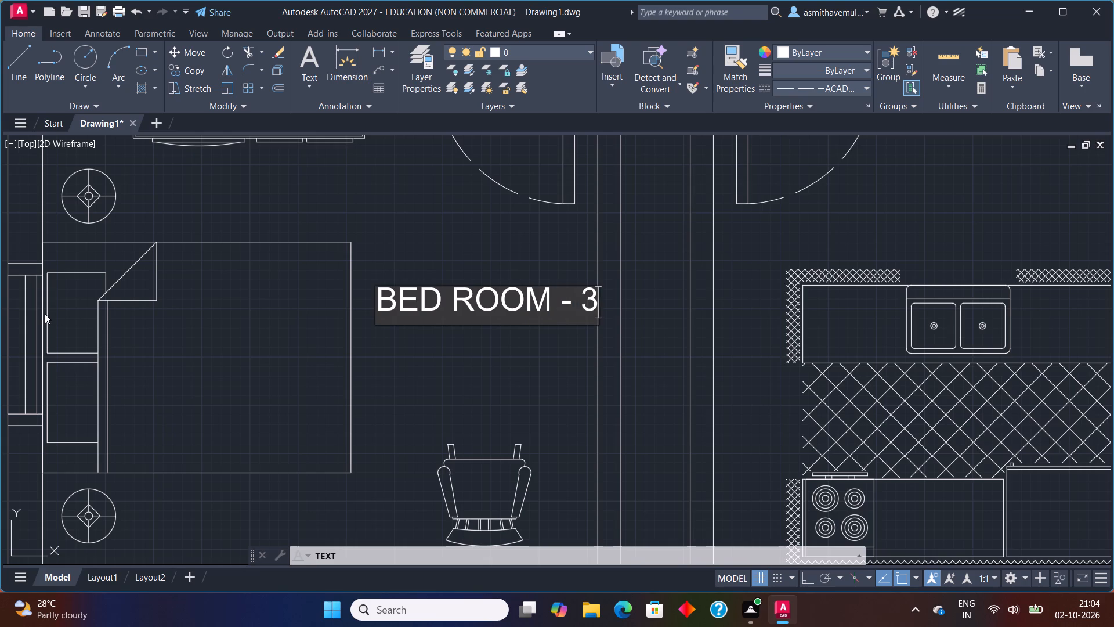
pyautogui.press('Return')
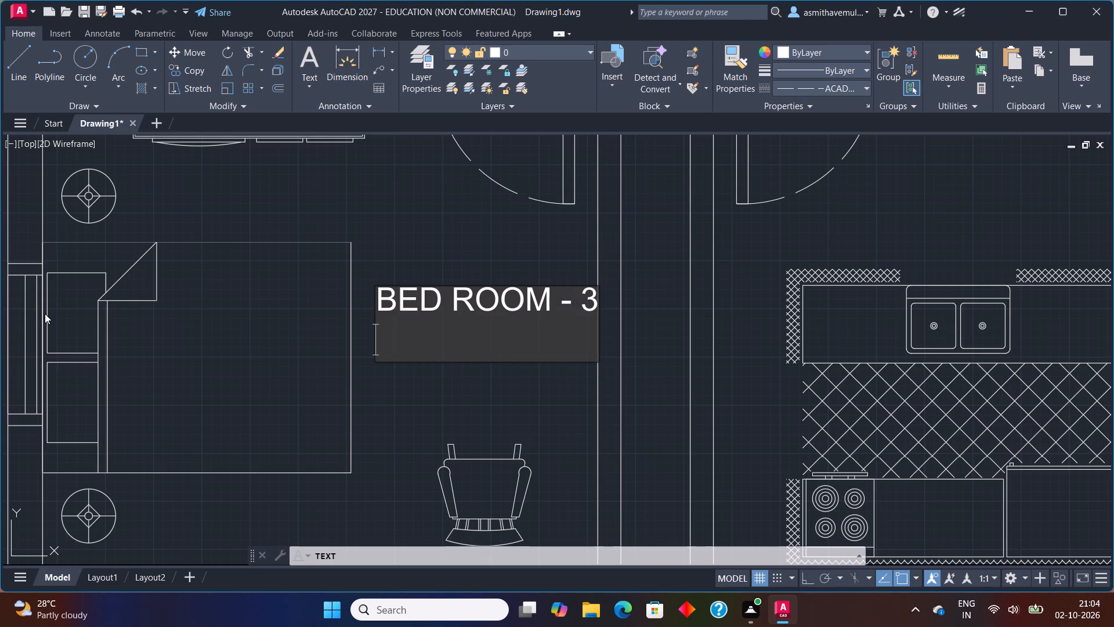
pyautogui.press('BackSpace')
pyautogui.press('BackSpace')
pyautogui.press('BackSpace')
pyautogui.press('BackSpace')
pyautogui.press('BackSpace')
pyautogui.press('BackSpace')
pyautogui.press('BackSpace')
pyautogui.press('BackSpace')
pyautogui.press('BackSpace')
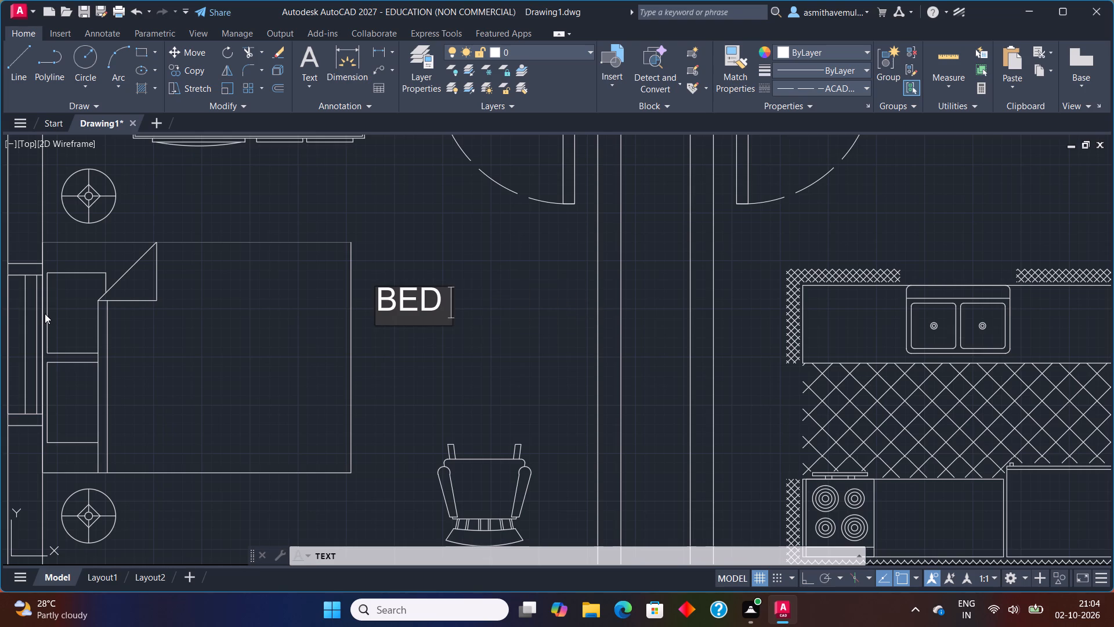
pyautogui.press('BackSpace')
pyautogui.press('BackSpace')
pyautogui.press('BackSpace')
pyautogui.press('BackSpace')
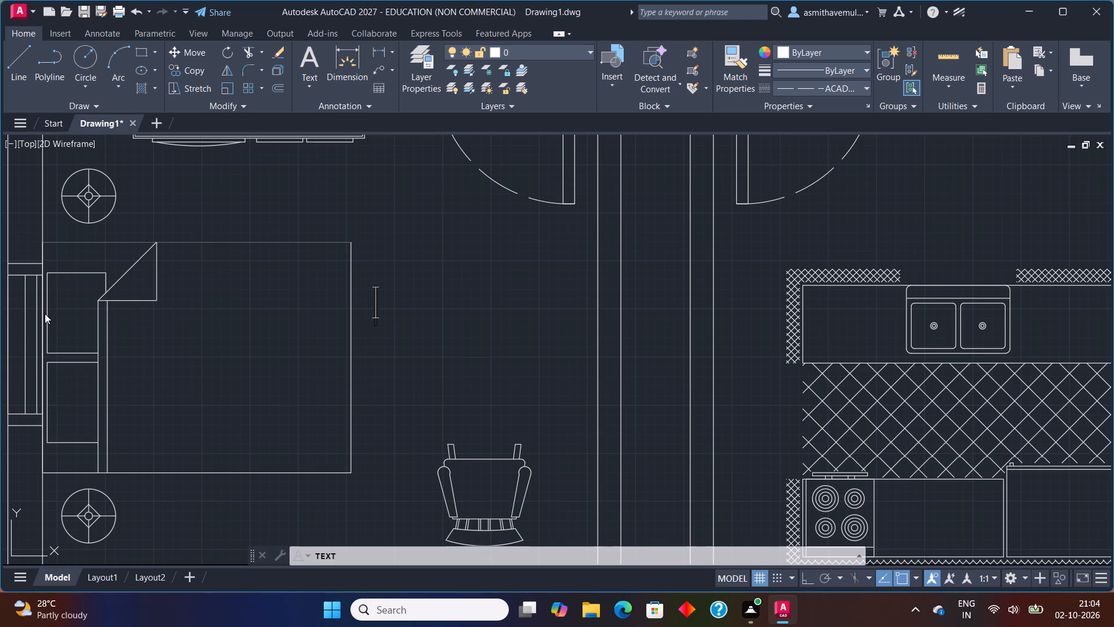
# Add the text line "BED ROOM - 3" in the bedroom opposite the kitchen, starting close beside the bed's foot edge.
pyautogui.scroll(1, 394, 250)
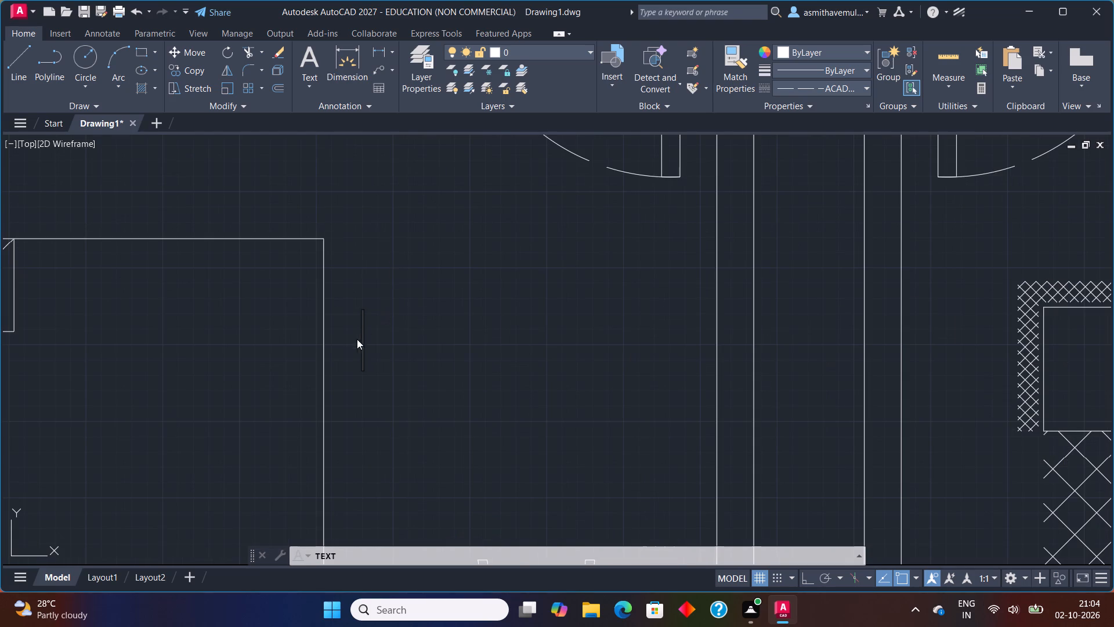
pyautogui.click(339, 363)
pyautogui.press('b')
pyautogui.write('ED ROOM')
pyautogui.press('space')
pyautogui.write('- 3')
pyautogui.press('Return')
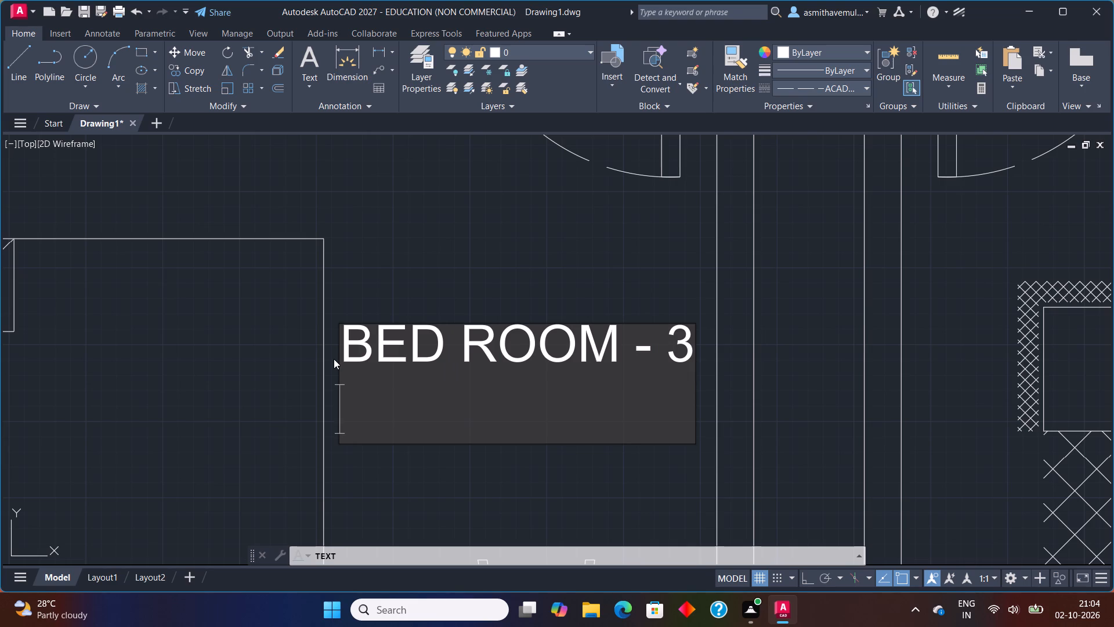
# Add the size line 12'0"X11'0" directly beneath the BED ROOM - 3 label.
pyautogui.write('12')
pyautogui.write("'0")
pyautogui.hotkey('shift', '"')
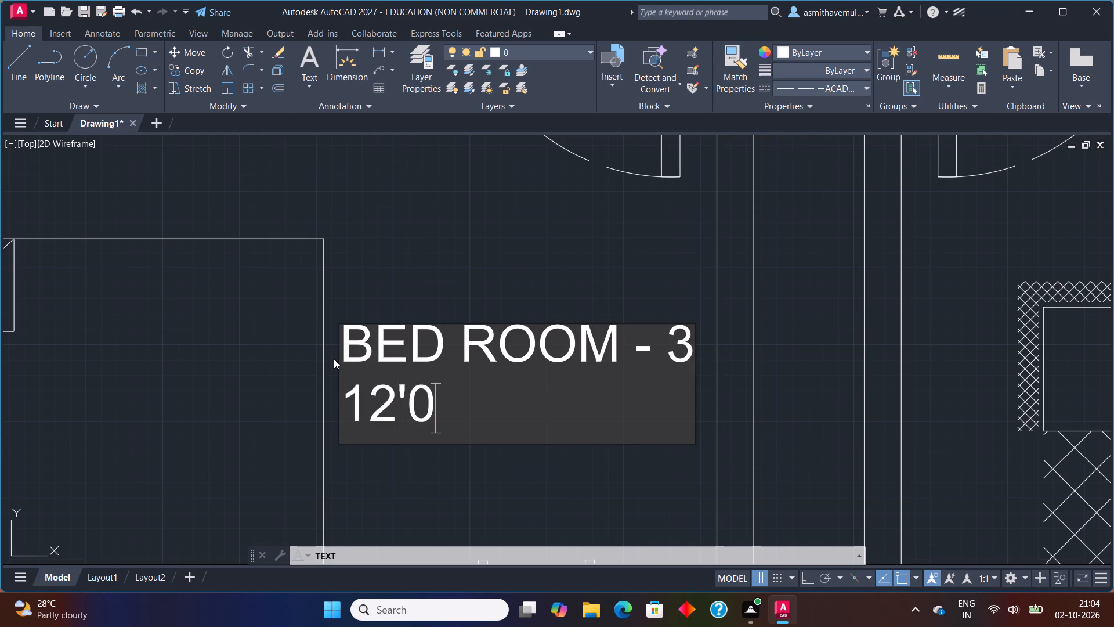
pyautogui.press('x')
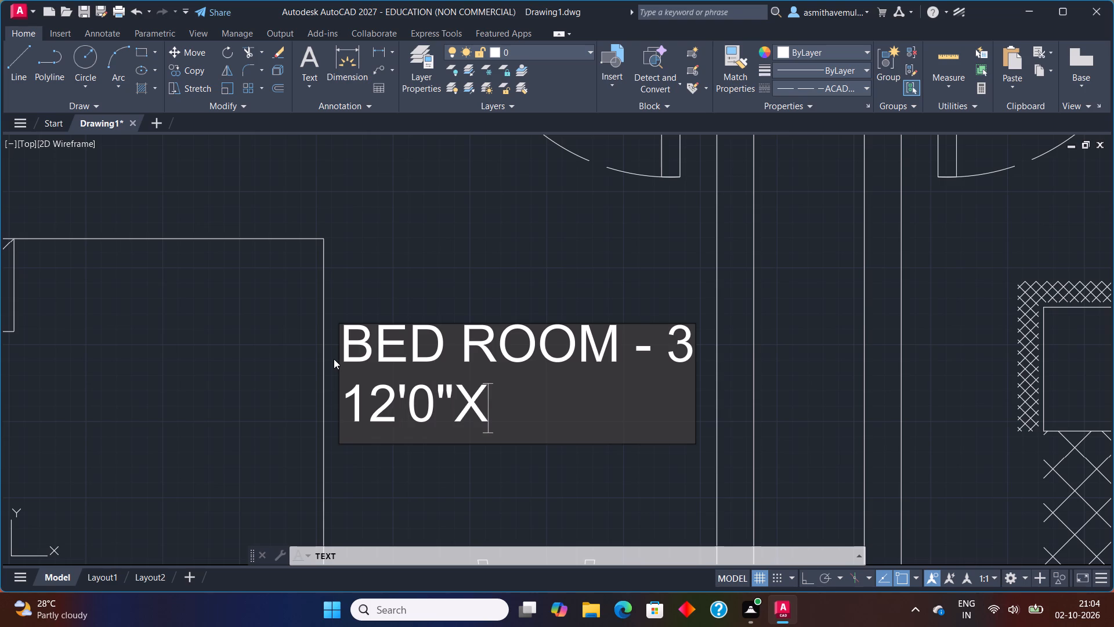
pyautogui.write('11')
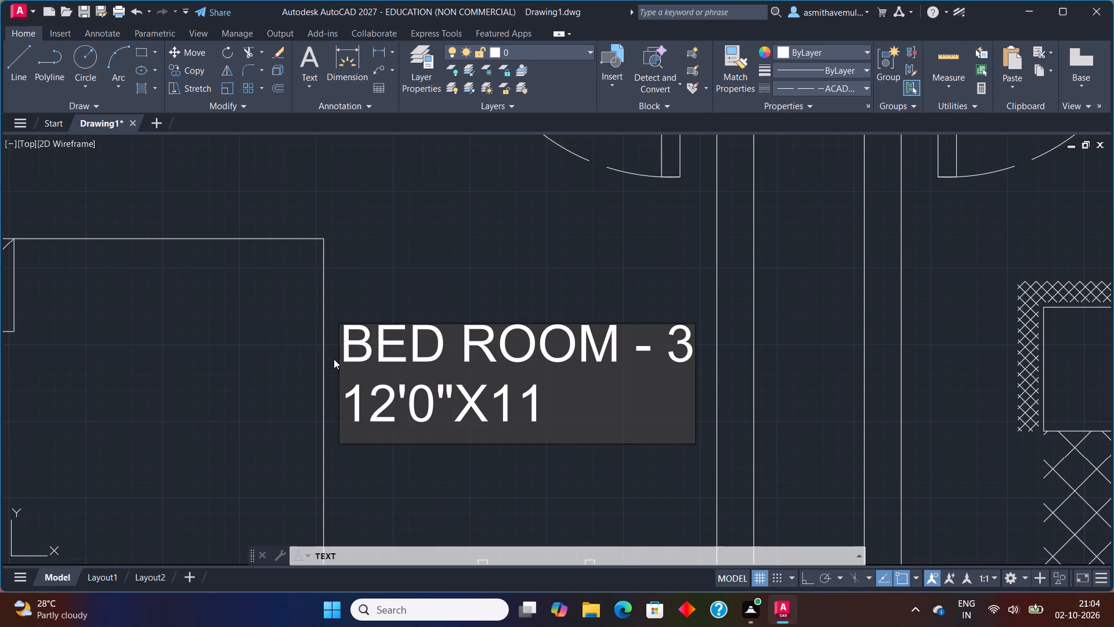
pyautogui.write("'0")
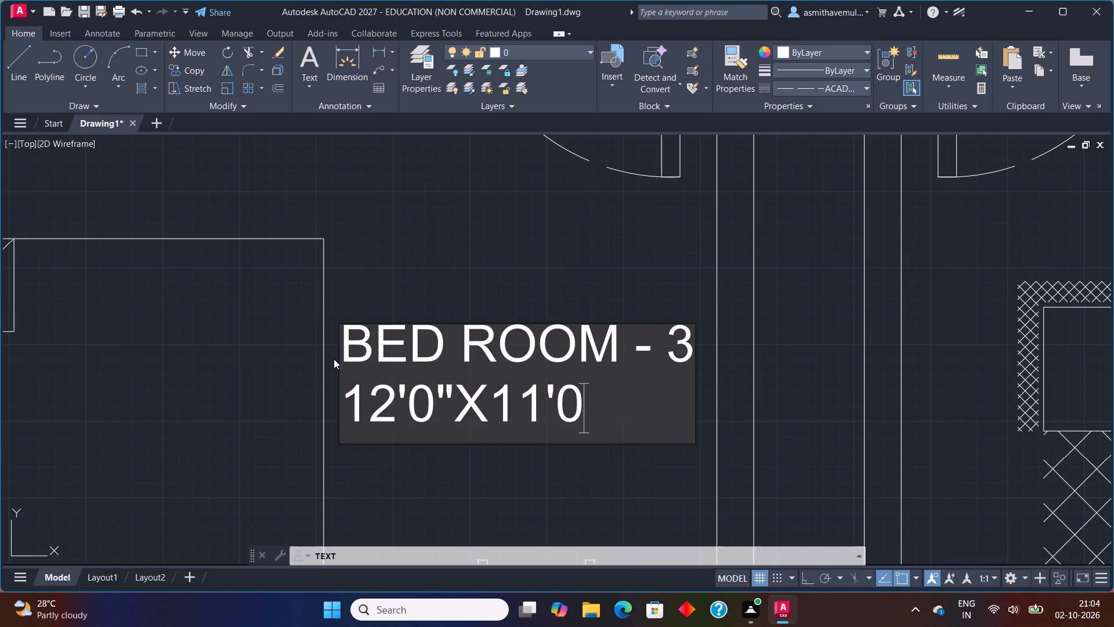
pyautogui.hotkey('shift', '"')
# Add the text line "KITCHEN" in the open floor above the kitchen's sink counter, beside the door swing.
pyautogui.scroll(-1, 655, 348)
pyautogui.scroll(-1, 656, 465)
pyautogui.moveTo(677, 462); pyautogui.dragTo(665, 449, button='middle')
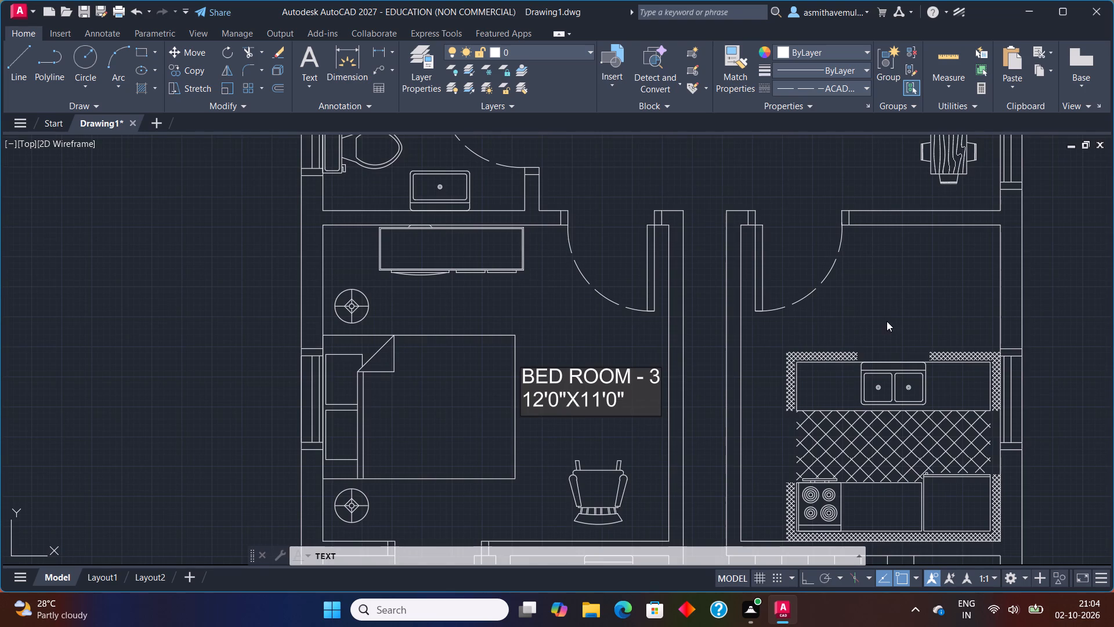
pyautogui.click(874, 281)
pyautogui.write('KITCHEN')
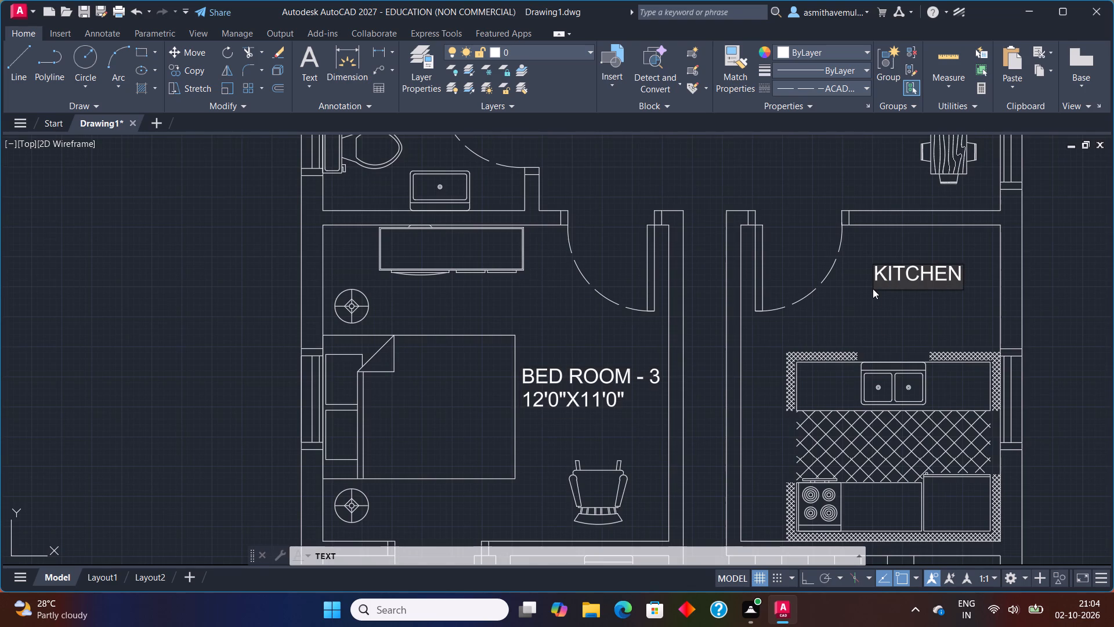
pyautogui.press('Return')
# Add the size line 9'0"X10'0" directly beneath the KITCHEN label.
pyautogui.write("9'0")
pyautogui.hotkey('shift', '"')
pyautogui.press('x')
pyautogui.press('1')
pyautogui.write("0'0")
pyautogui.hotkey('shift', '"')
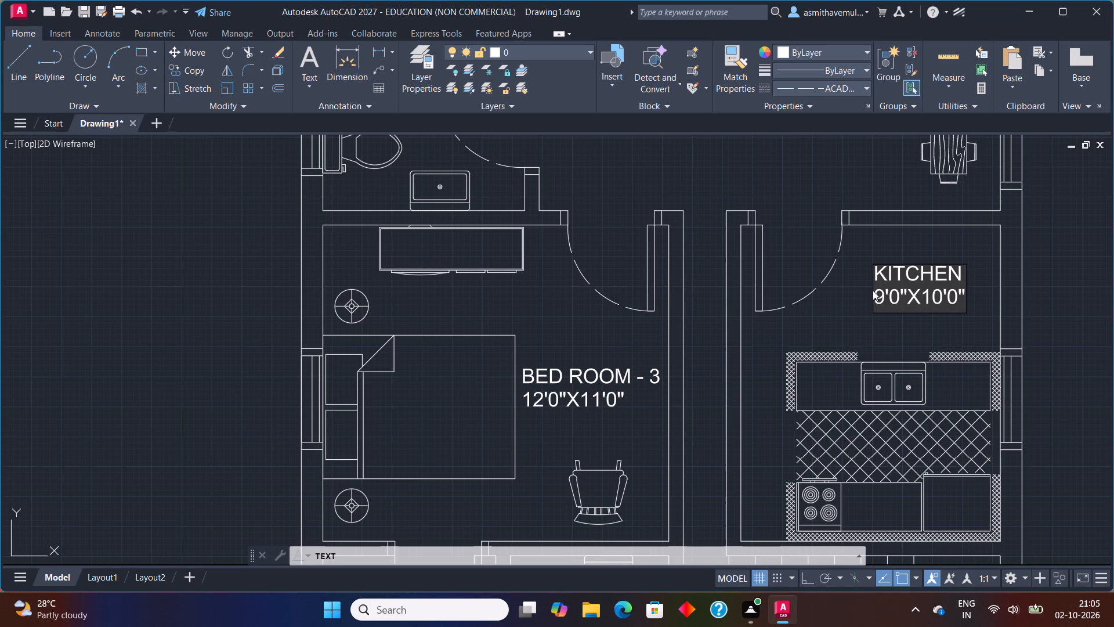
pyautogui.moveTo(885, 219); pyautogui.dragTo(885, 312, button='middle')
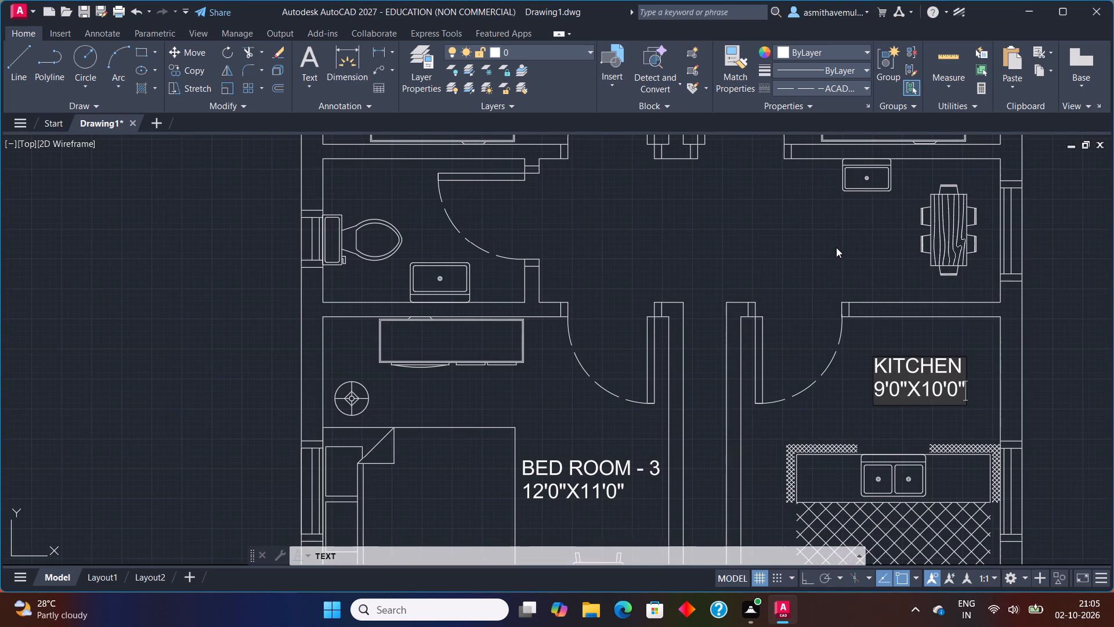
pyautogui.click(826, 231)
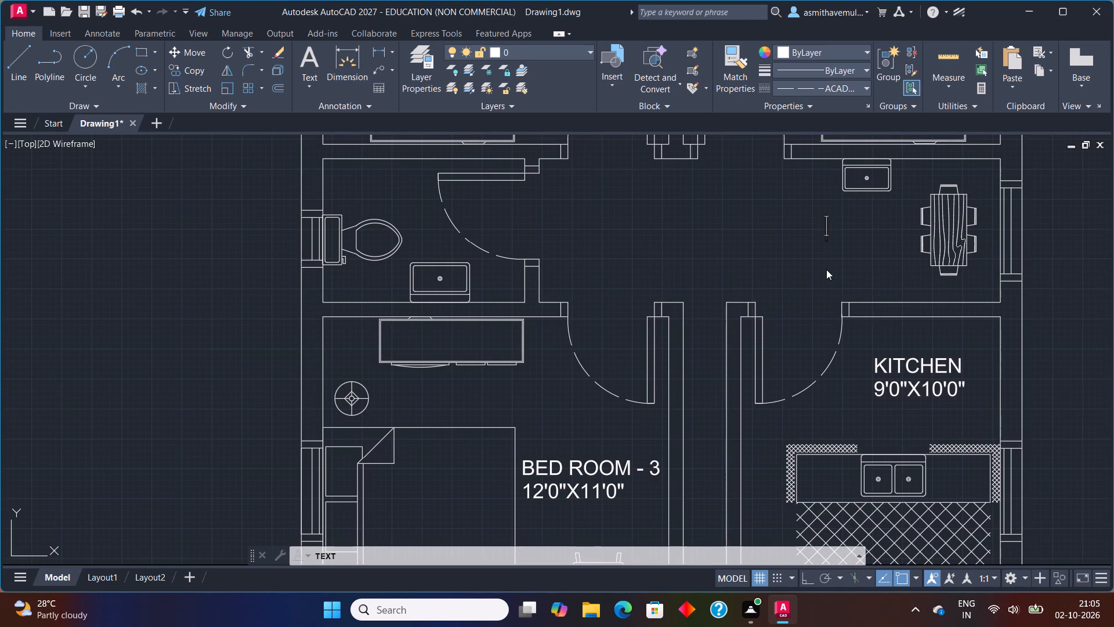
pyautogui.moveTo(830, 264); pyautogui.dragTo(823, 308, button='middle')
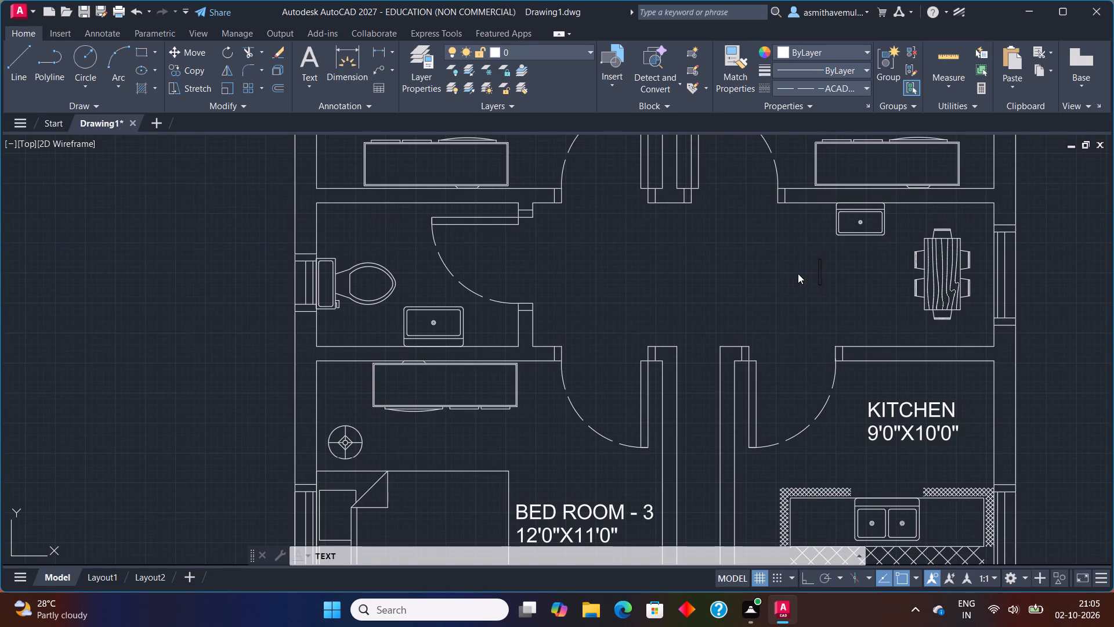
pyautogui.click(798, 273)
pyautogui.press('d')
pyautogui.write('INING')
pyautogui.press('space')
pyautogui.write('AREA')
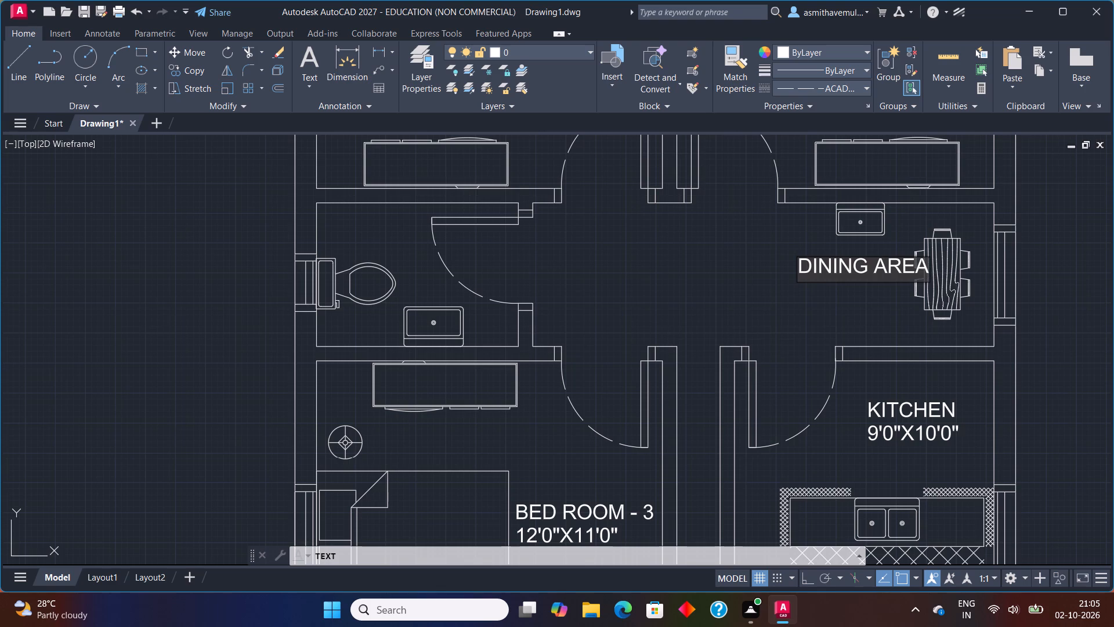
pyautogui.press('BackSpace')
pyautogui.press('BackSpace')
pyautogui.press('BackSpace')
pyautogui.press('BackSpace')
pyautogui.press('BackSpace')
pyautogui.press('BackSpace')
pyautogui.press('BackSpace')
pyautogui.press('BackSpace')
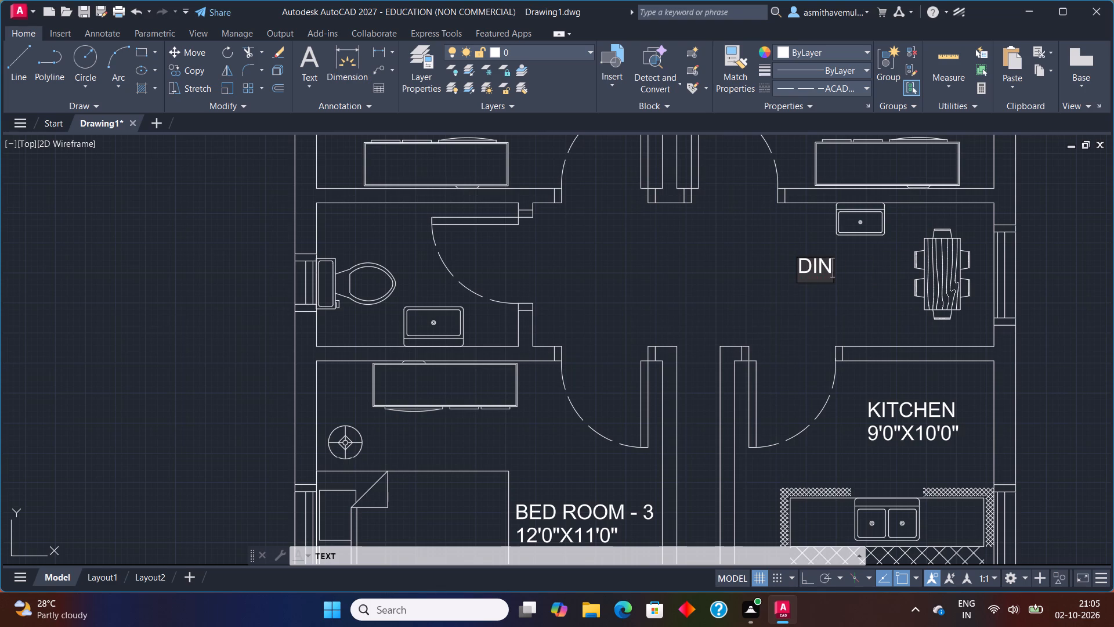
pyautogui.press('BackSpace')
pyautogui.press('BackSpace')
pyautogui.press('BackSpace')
# Add the text line "DINING AREA" in the open floor beside the dining table, clear of its chairs.
pyautogui.scroll(1, 798, 276)
pyautogui.click(758, 279)
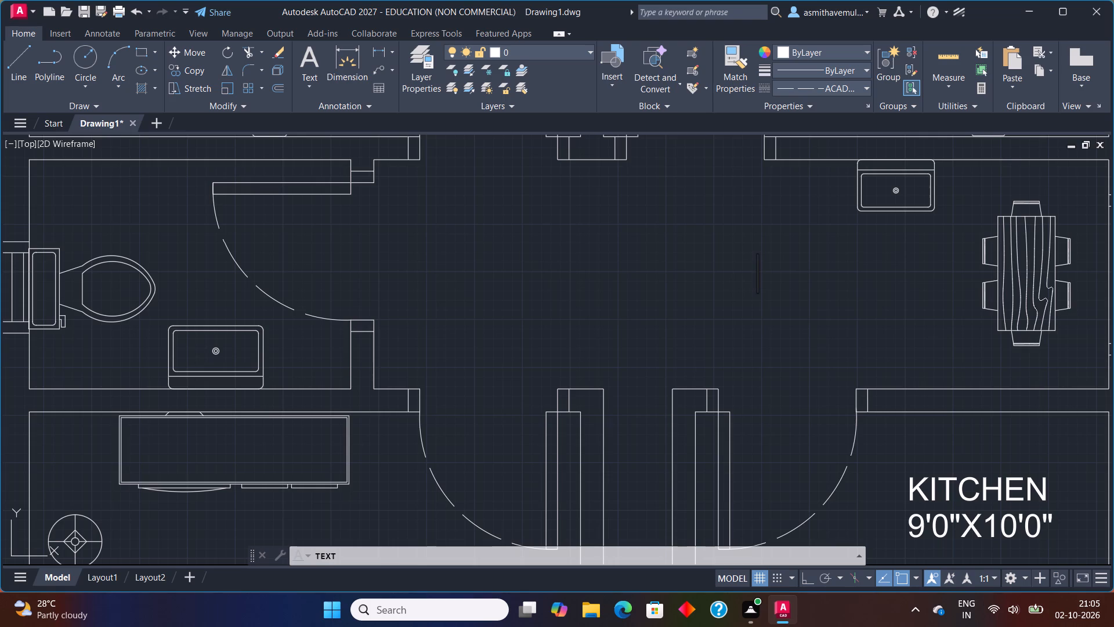
pyautogui.press('d')
pyautogui.write('IN')
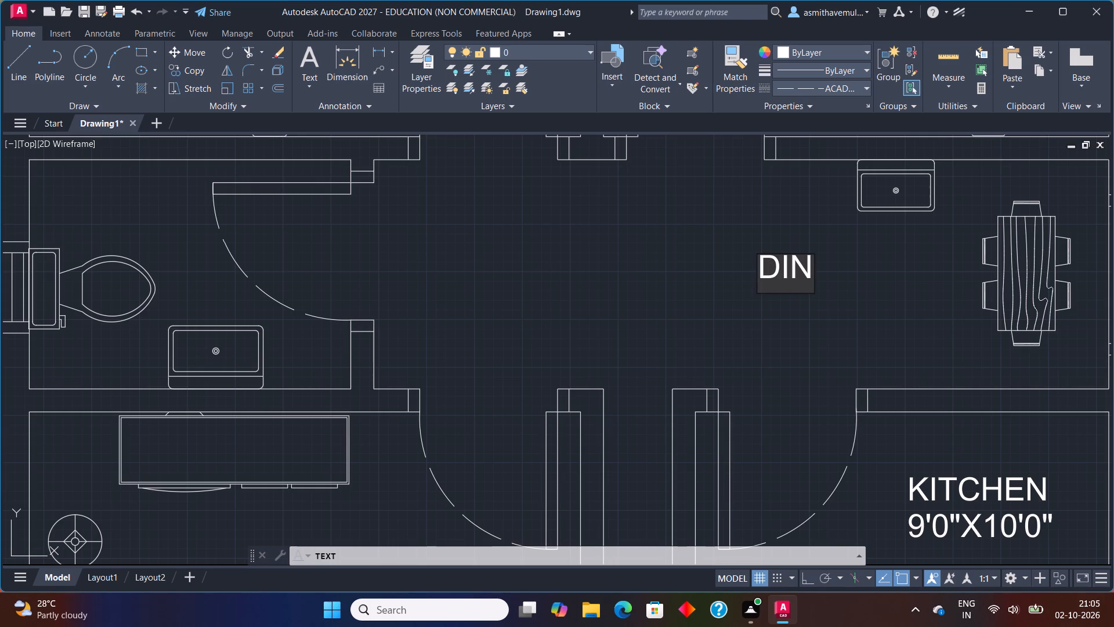
pyautogui.write('IN')
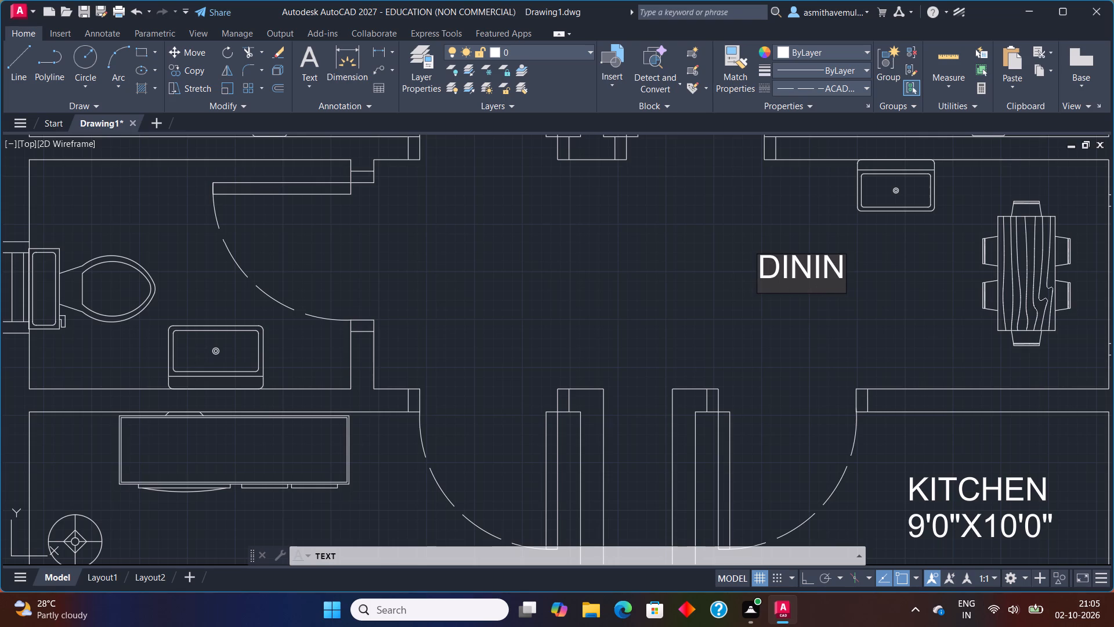
pyautogui.write('G')
pyautogui.press('space')
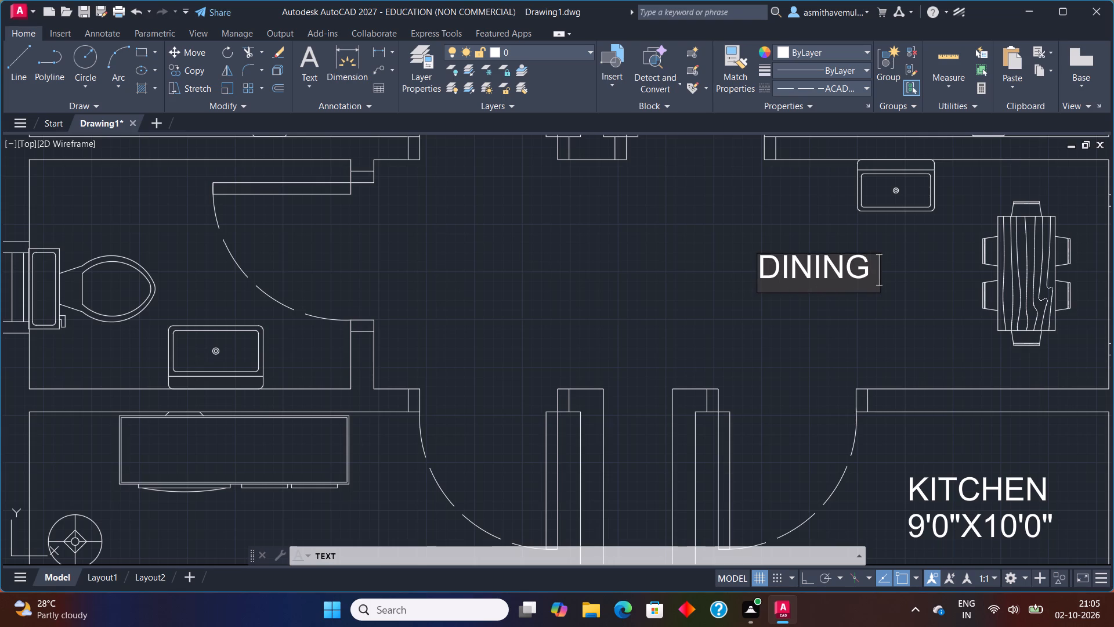
pyautogui.write('AREA')
pyautogui.press('Return')
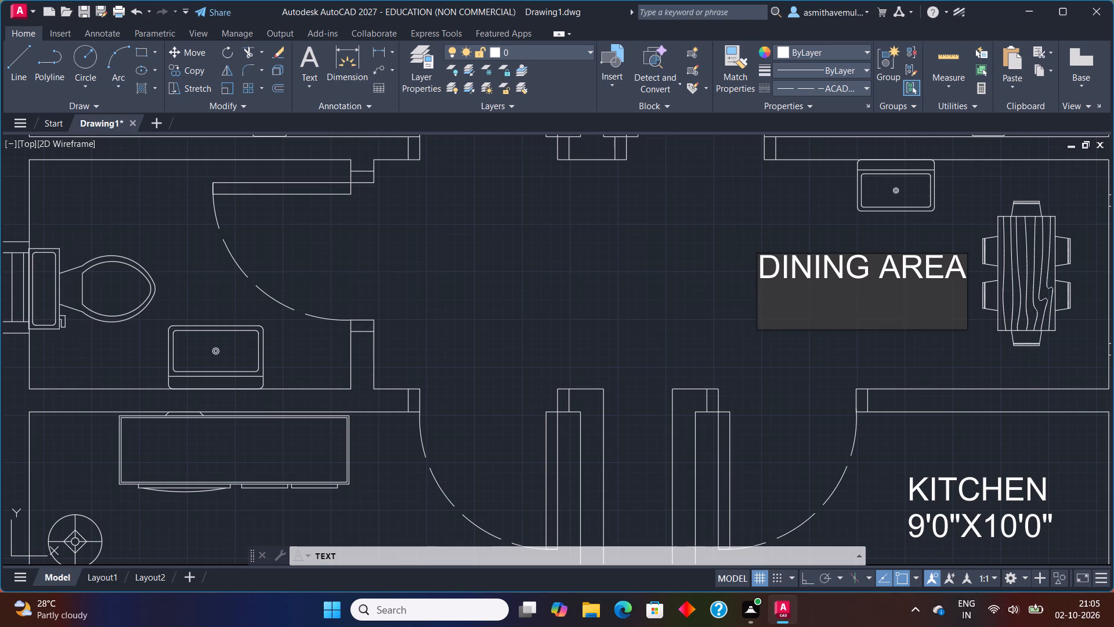
# Add the size line 11'0"X10'0" directly beneath the DINING AREA label.
pyautogui.write('11')
pyautogui.write("'0")
pyautogui.hotkey('shift', '"')
pyautogui.press('x')
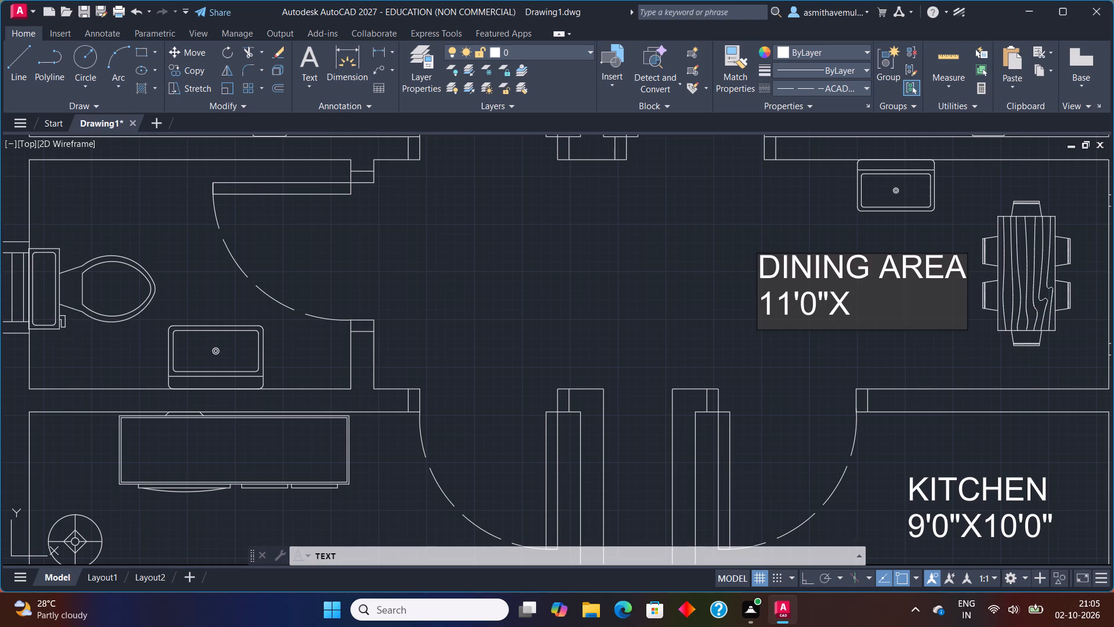
pyautogui.press('1')
pyautogui.write("0'")
pyautogui.press('0')
pyautogui.hotkey('shift', '"')
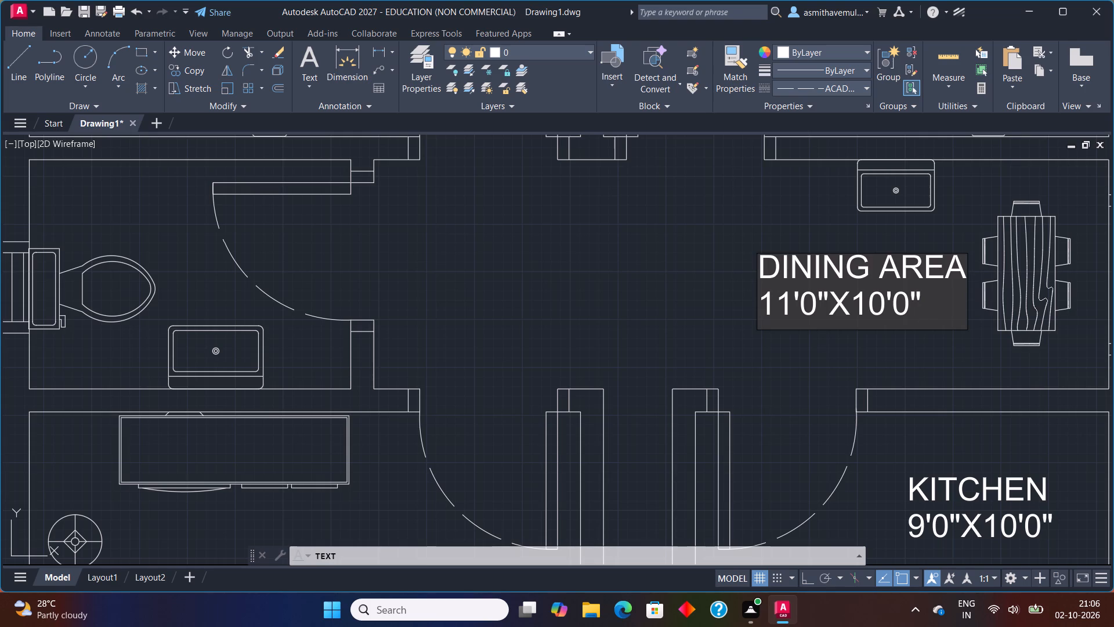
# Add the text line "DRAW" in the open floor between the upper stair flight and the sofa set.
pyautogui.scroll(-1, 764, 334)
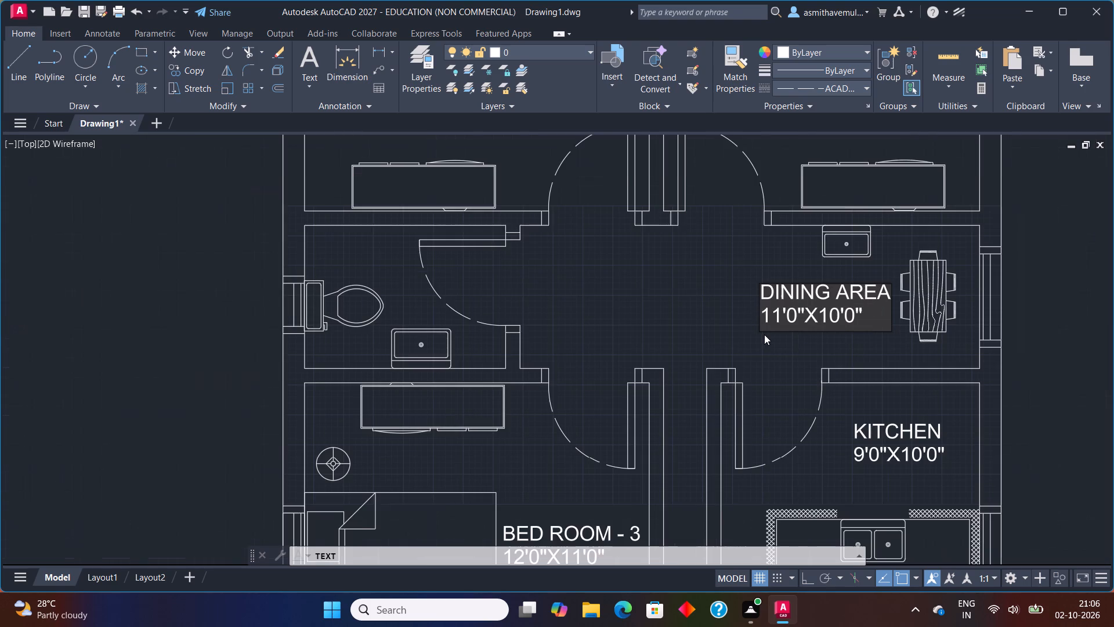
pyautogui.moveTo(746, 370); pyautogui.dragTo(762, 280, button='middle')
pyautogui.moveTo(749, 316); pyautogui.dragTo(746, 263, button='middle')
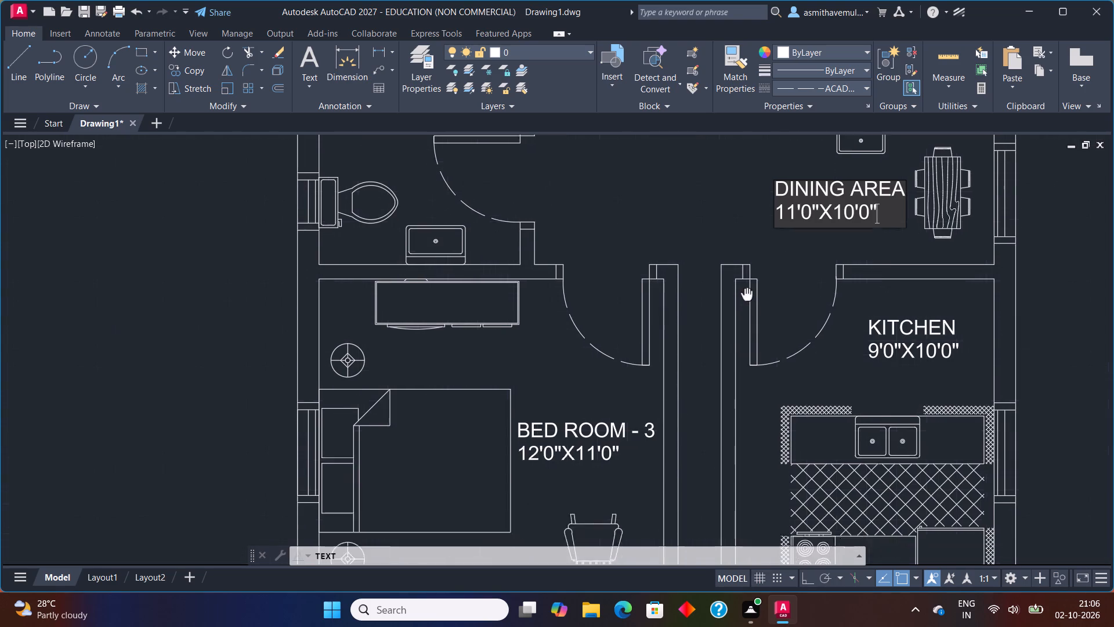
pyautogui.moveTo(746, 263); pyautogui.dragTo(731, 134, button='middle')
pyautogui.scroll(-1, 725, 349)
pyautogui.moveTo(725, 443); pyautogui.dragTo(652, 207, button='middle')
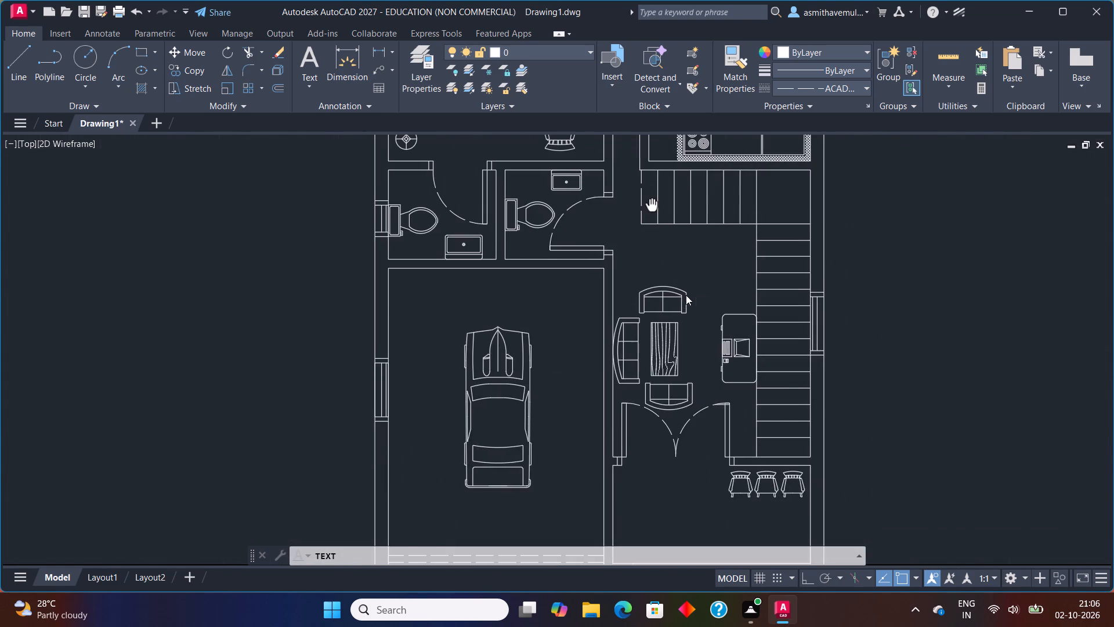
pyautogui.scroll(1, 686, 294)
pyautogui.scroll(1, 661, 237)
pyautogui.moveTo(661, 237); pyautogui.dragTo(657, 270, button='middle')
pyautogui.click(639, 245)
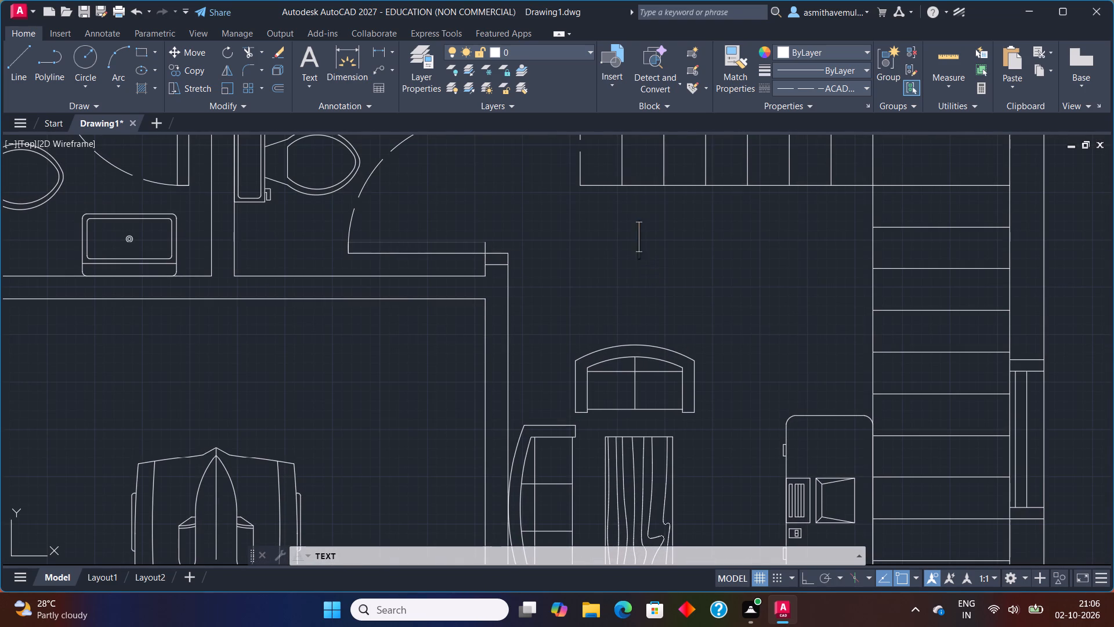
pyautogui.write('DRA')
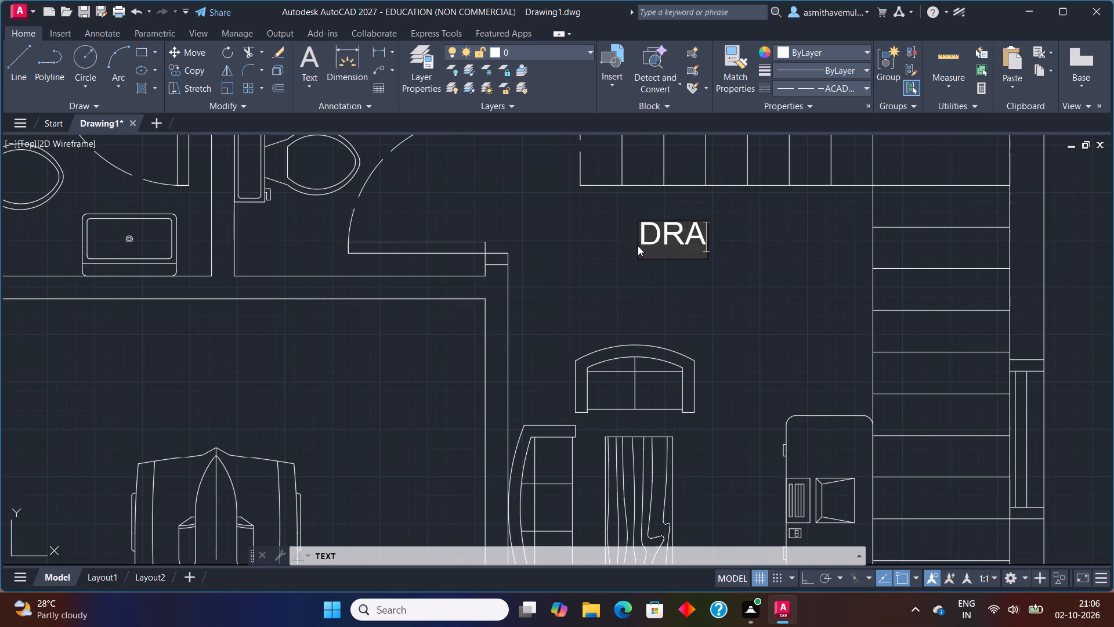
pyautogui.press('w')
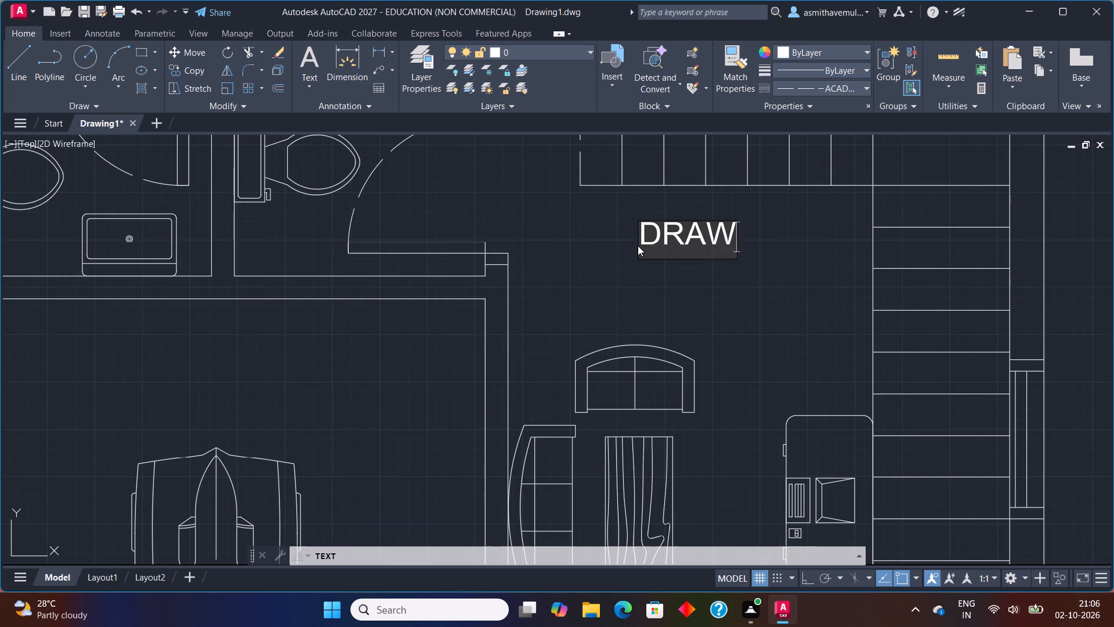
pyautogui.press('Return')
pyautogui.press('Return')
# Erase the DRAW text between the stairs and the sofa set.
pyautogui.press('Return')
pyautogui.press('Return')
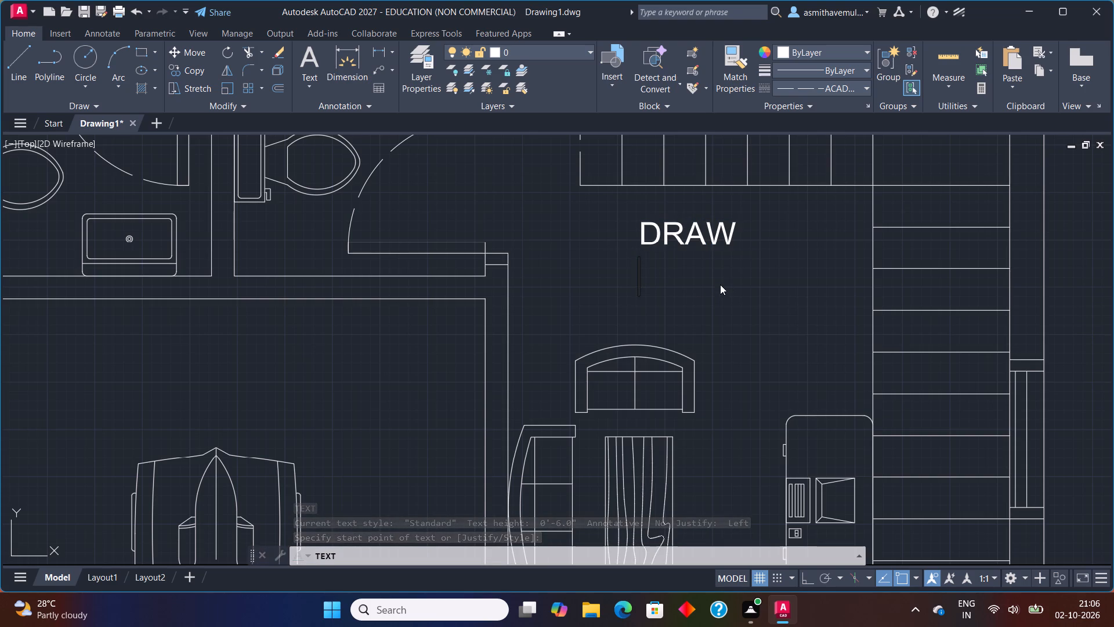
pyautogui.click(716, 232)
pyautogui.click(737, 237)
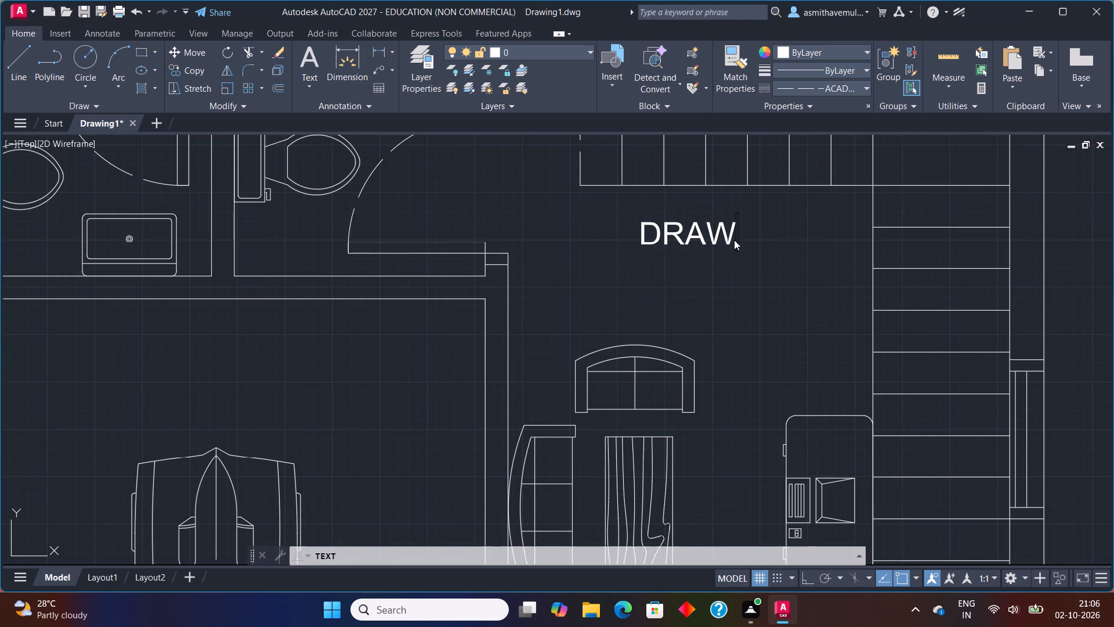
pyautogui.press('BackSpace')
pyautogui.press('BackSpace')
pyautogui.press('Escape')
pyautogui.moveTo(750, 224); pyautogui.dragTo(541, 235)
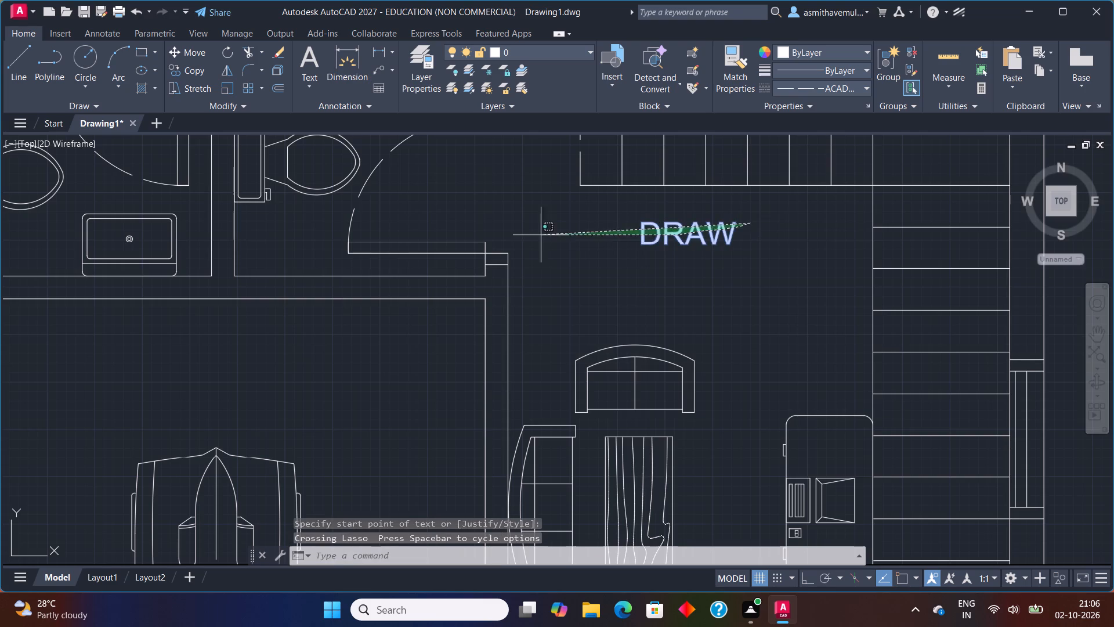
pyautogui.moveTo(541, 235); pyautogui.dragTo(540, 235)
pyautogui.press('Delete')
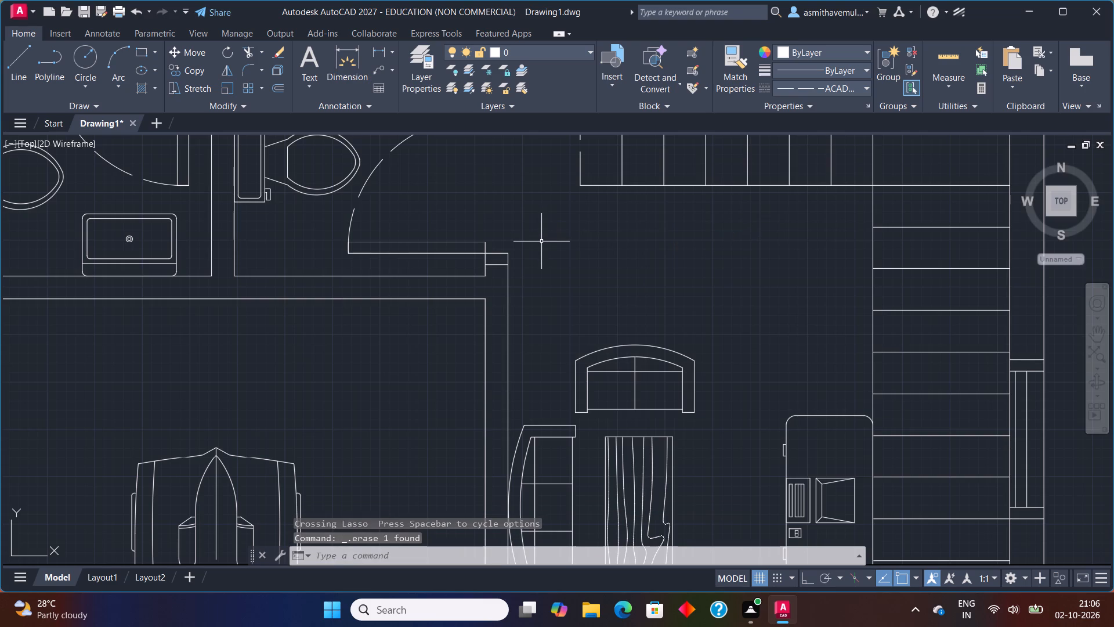
# Add the text line "DRAWING AREA", 6" high at 0 rotation, in the open floor between the upper stair flight and the sofa set.
pyautogui.scroll(-4, 542, 255)
pyautogui.moveTo(566, 281); pyautogui.dragTo(549, 381, button='middle')
pyautogui.scroll(1, 534, 365)
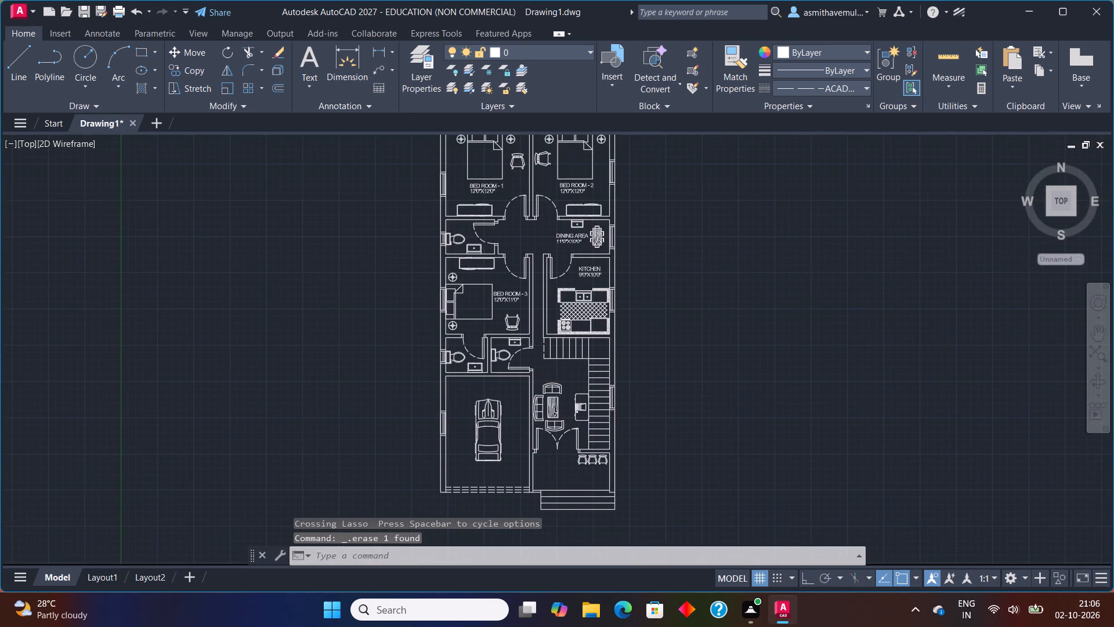
pyautogui.scroll(1, 527, 352)
pyautogui.moveTo(530, 340); pyautogui.dragTo(482, 467, button='middle')
pyautogui.moveTo(530, 315); pyautogui.dragTo(527, 336, button='middle')
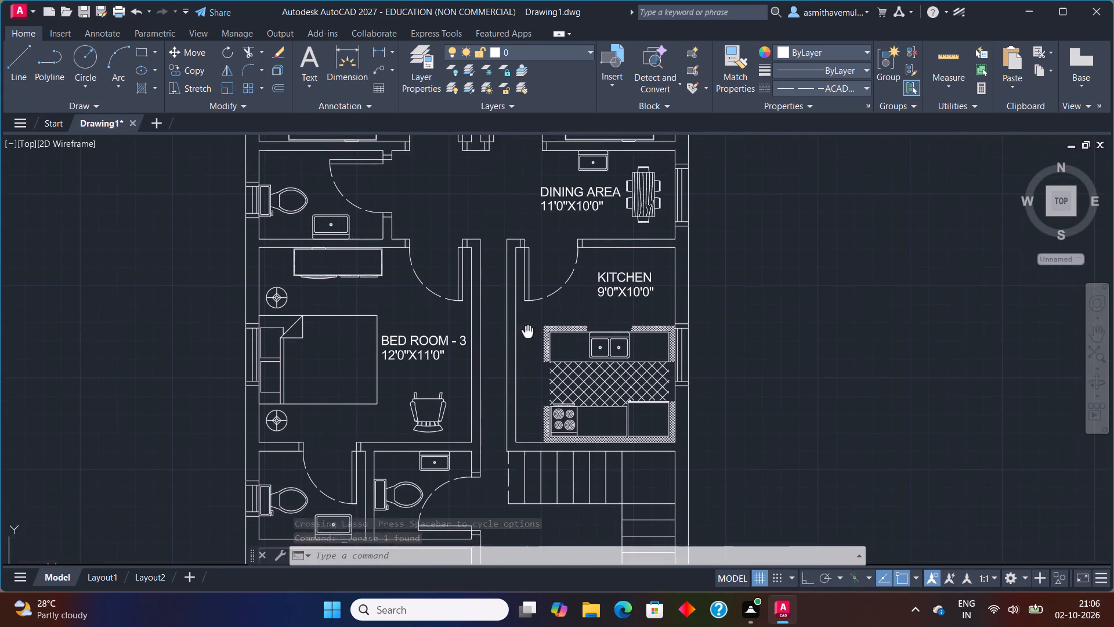
pyautogui.moveTo(527, 336); pyautogui.dragTo(531, 451, button='middle')
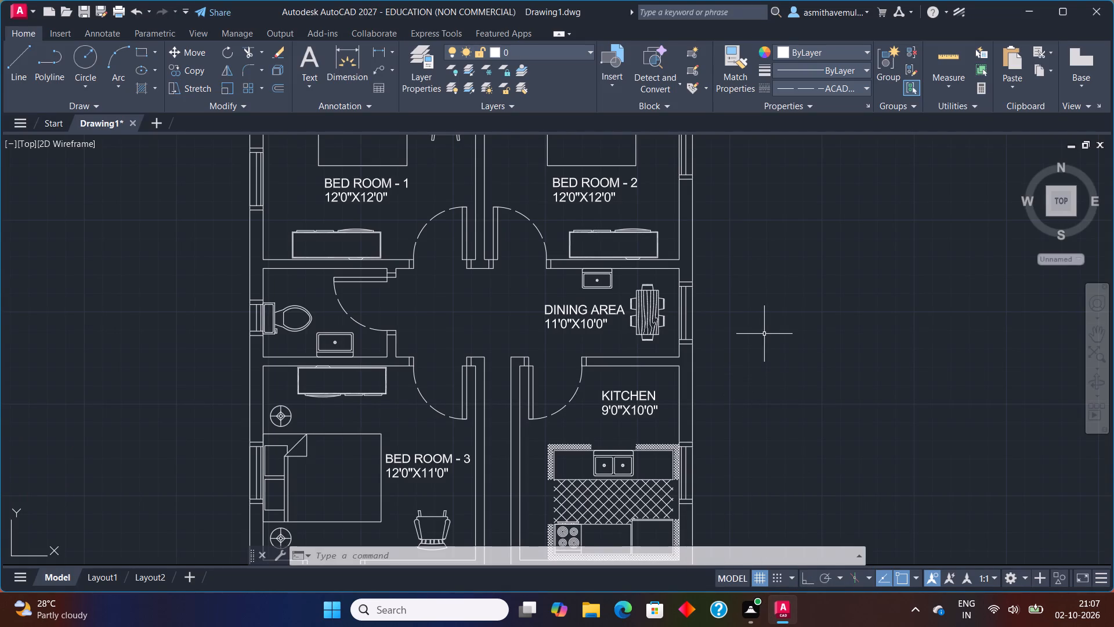
pyautogui.write('TEXT')
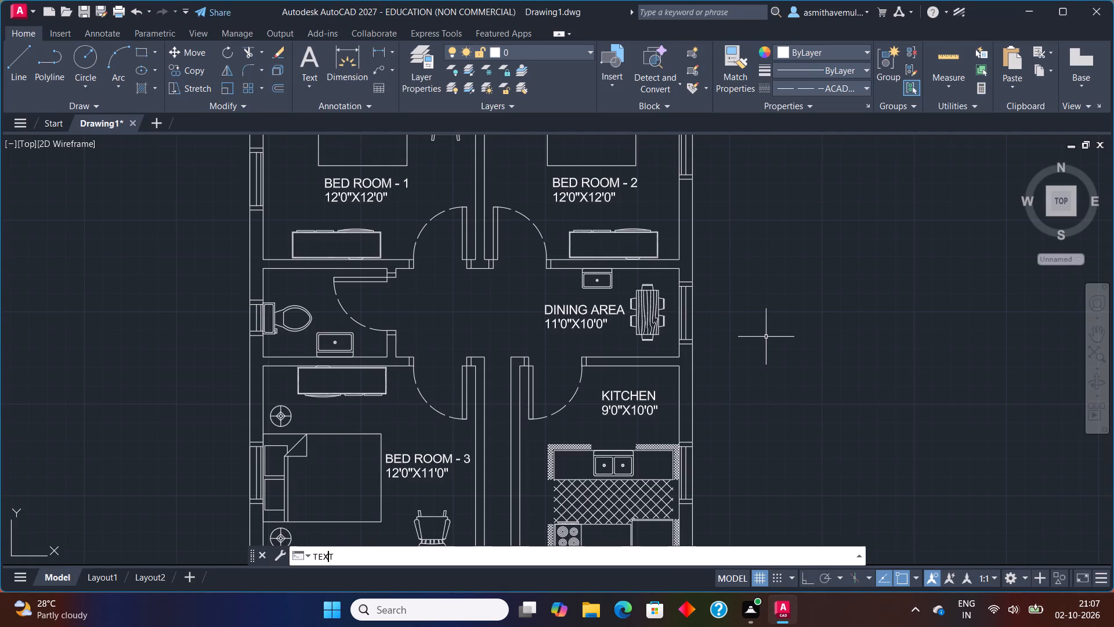
pyautogui.press('Return')
pyautogui.click(766, 338)
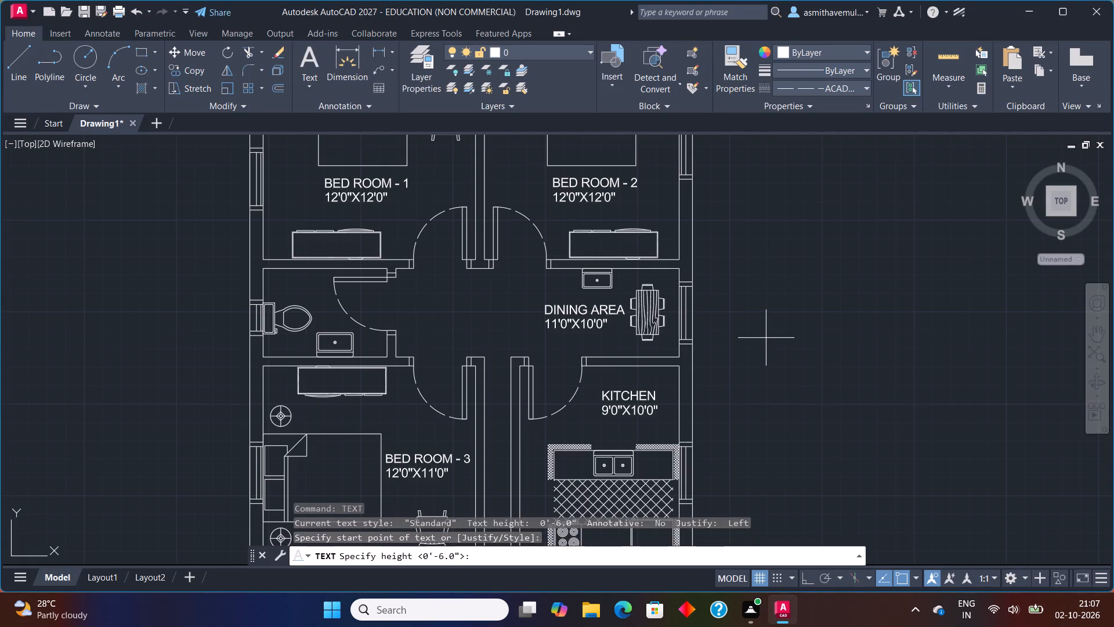
pyautogui.press('6')
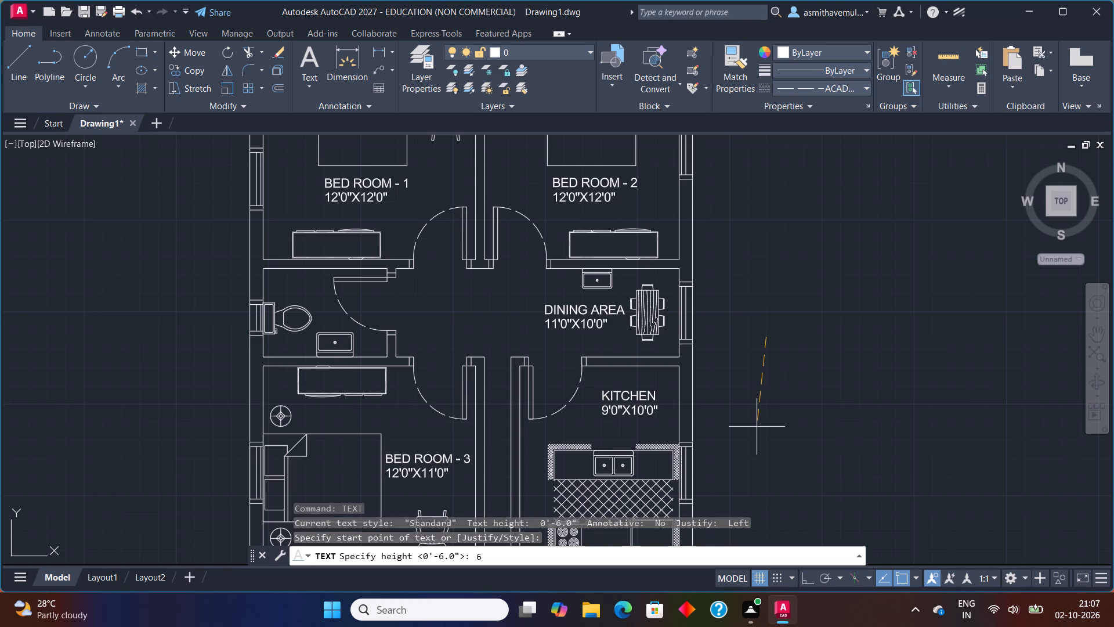
pyautogui.hotkey('shift', '"')
pyautogui.press('Return')
pyautogui.press('0')
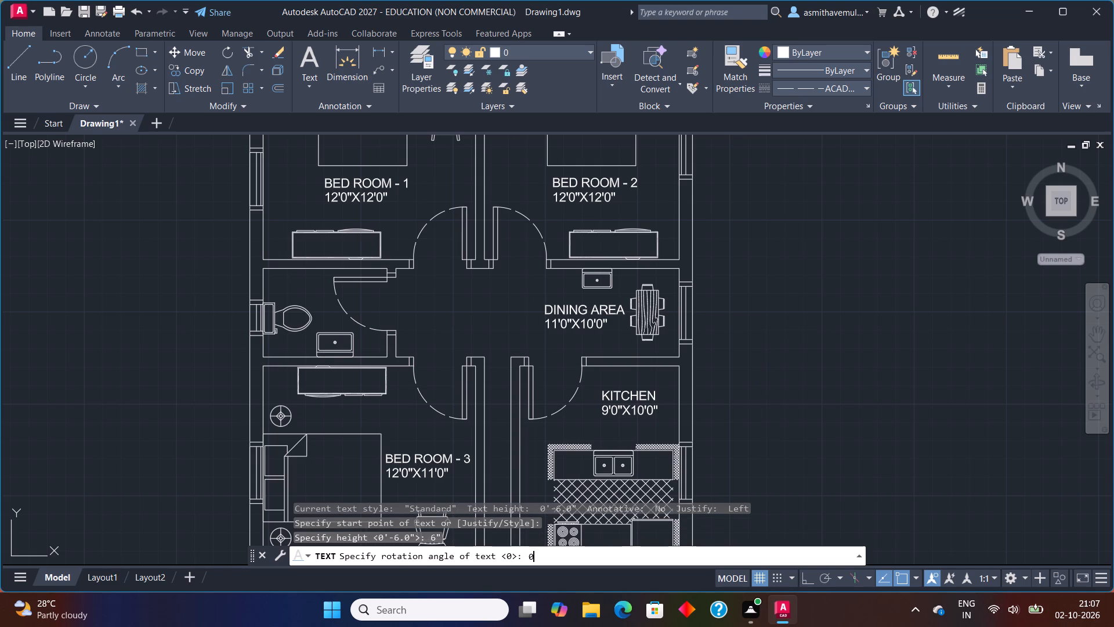
pyautogui.press('Return')
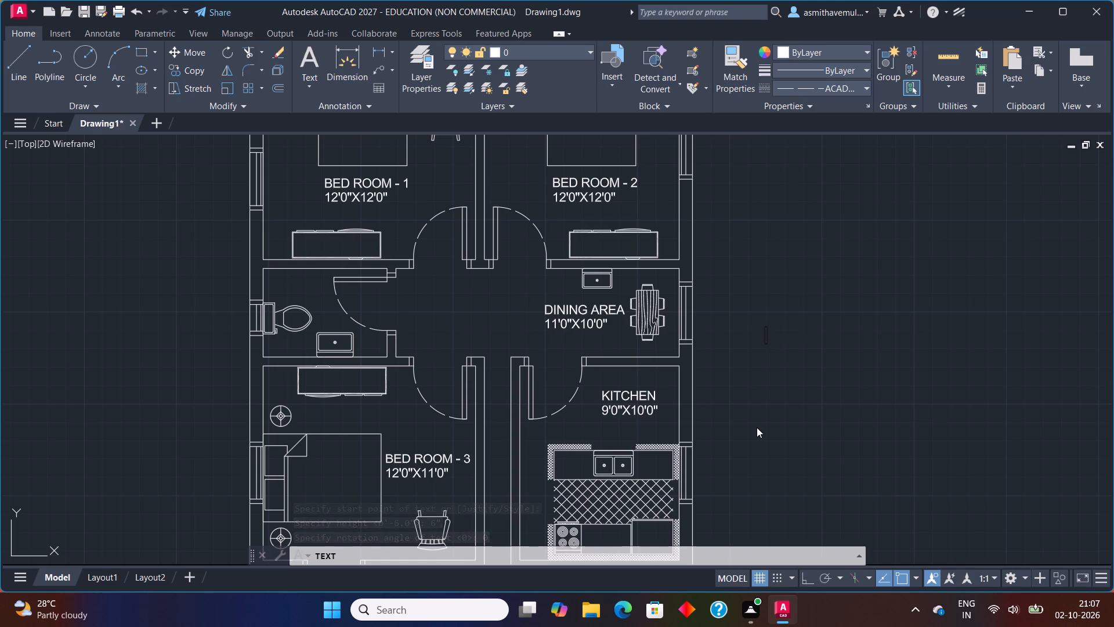
pyautogui.moveTo(635, 435); pyautogui.dragTo(733, 279, button='middle')
pyautogui.moveTo(641, 436); pyautogui.dragTo(648, 386, button='middle')
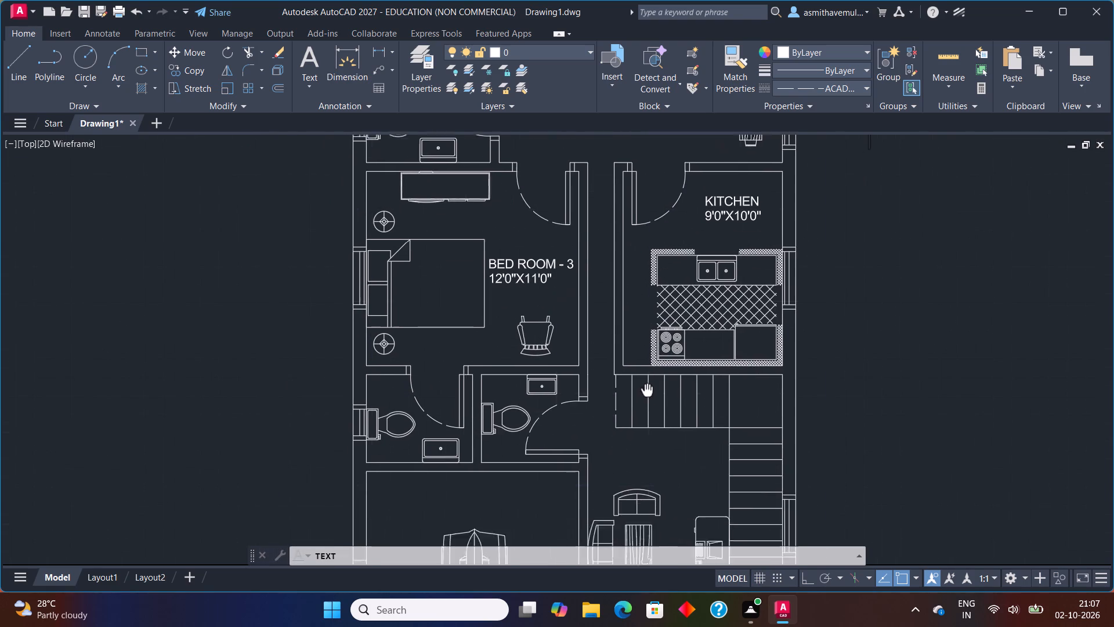
pyautogui.moveTo(648, 386); pyautogui.dragTo(650, 337, button='middle')
pyautogui.scroll(1, 642, 383)
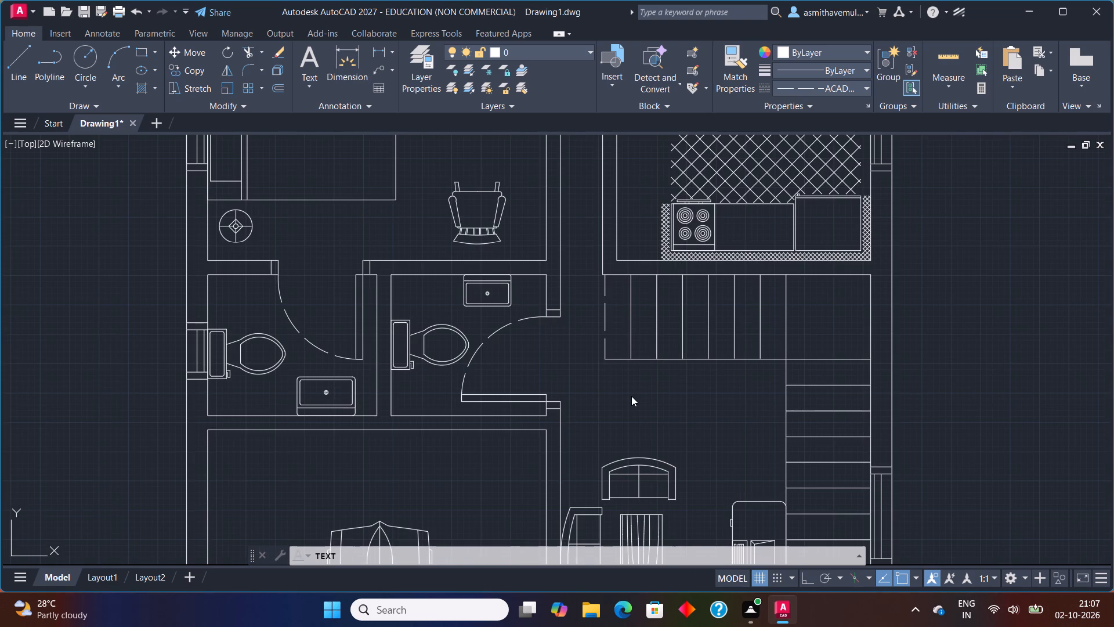
pyautogui.click(617, 393)
pyautogui.press('d')
pyautogui.write('RAWING')
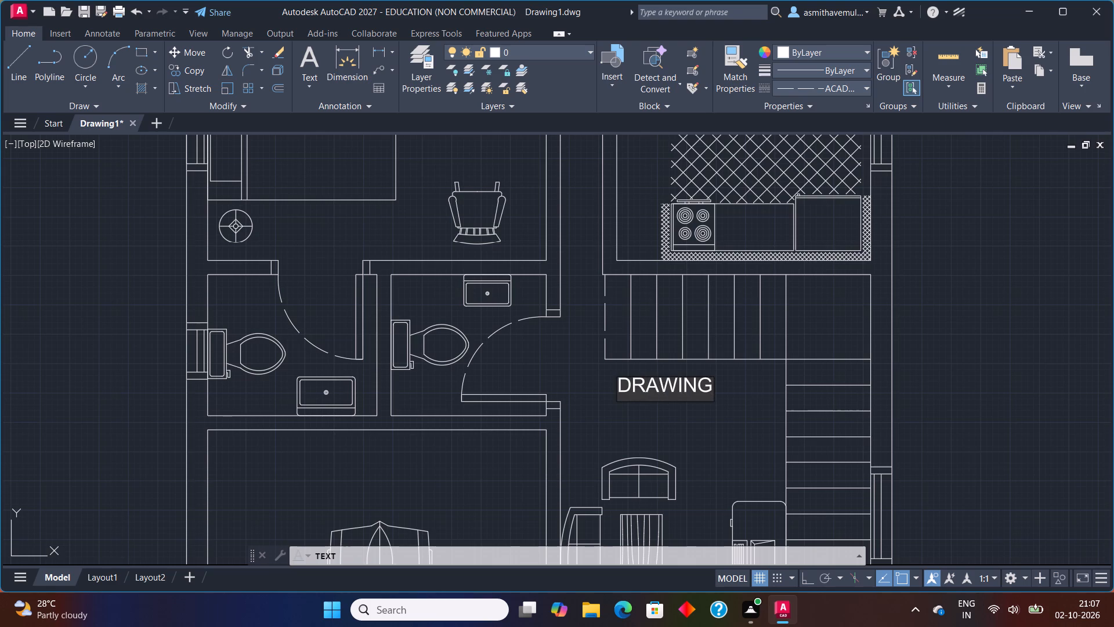
pyautogui.press('space')
pyautogui.write('AREA')
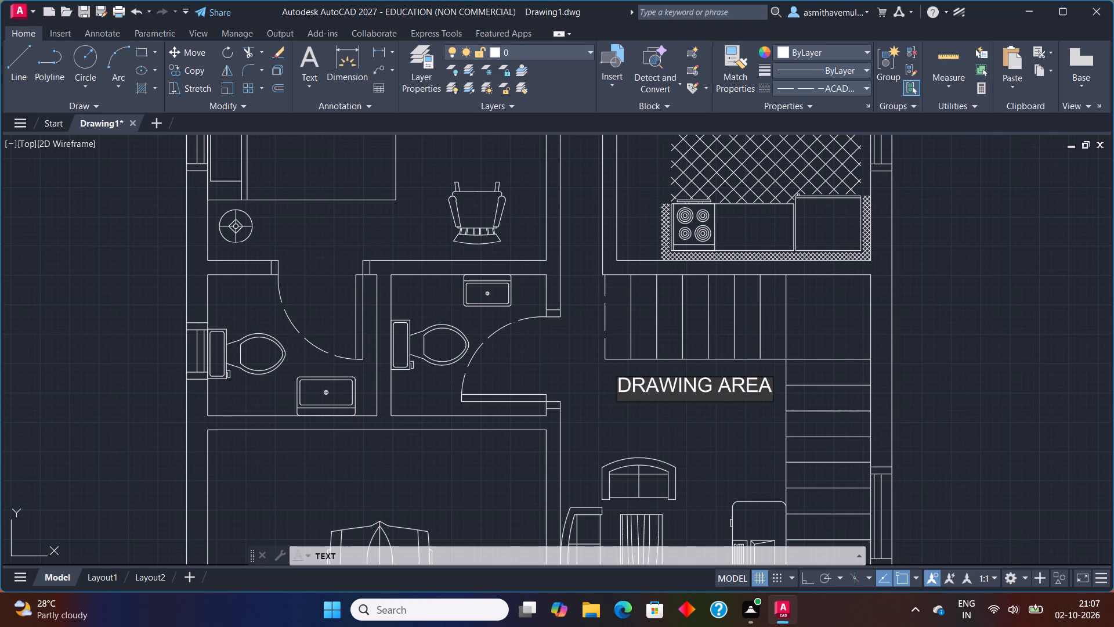
pyautogui.press('Return')
# Add the size line 12'0"X16'0" directly beneath the DRAWING AREA label.
pyautogui.write('12')
pyautogui.press("'")
pyautogui.write('0"')
pyautogui.press('x')
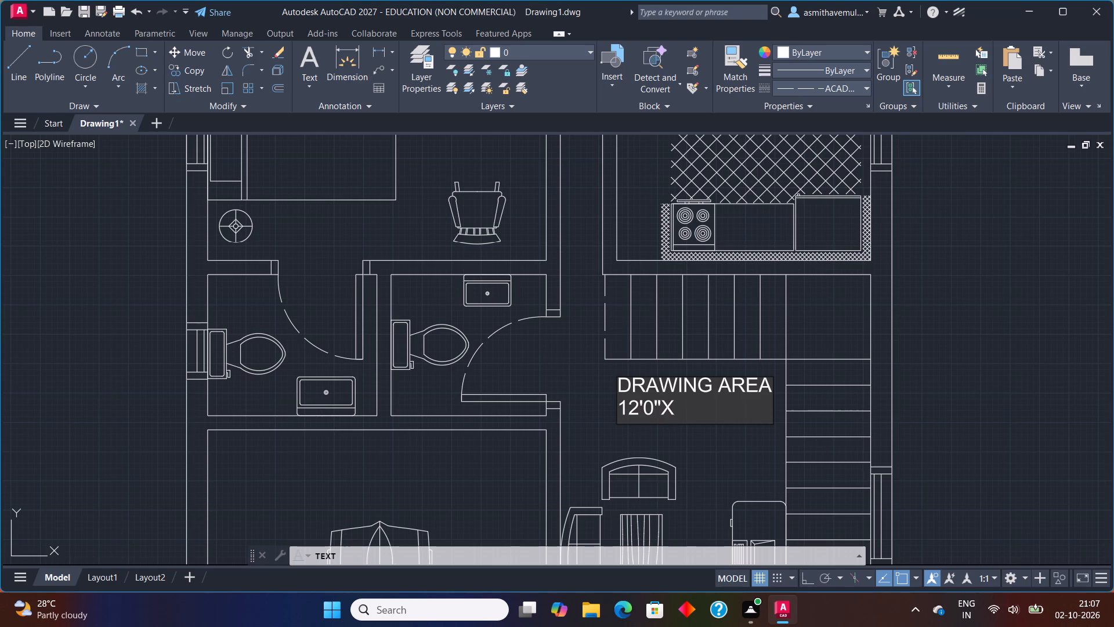
pyautogui.press('1')
pyautogui.press('6')
pyautogui.write("'0")
pyautogui.hotkey('shift', '"')
# Label the front porch area "SIT OUT" with the size line 16'0"X5'0" beneath, in the open floor beside the three chairs.
pyautogui.moveTo(699, 454); pyautogui.dragTo(650, 106, button='middle')
pyautogui.moveTo(658, 334); pyautogui.dragTo(651, 158, button='middle')
pyautogui.scroll(1, 658, 313)
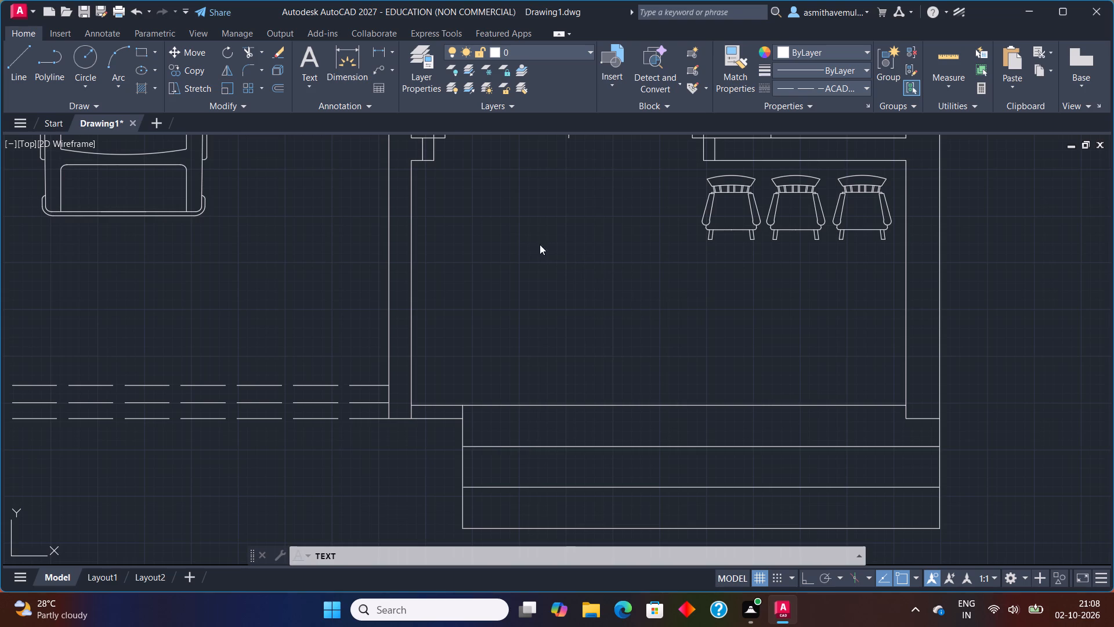
pyautogui.click(499, 227)
pyautogui.write('SIT OUT')
pyautogui.press('Return')
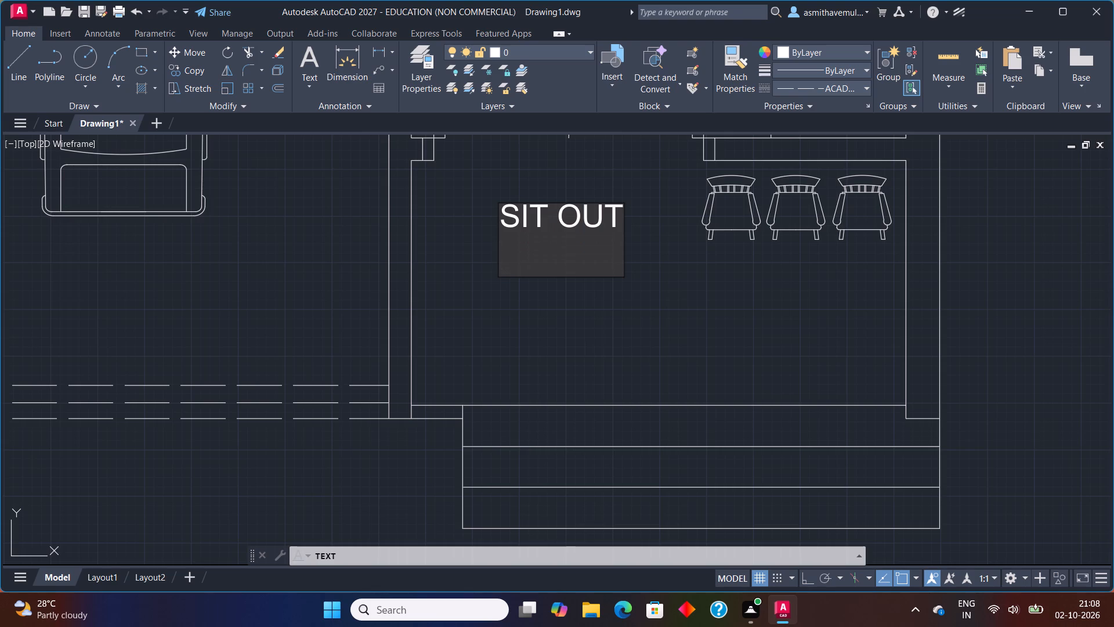
pyautogui.write('16')
pyautogui.write("'0")
pyautogui.hotkey('shift', '"')
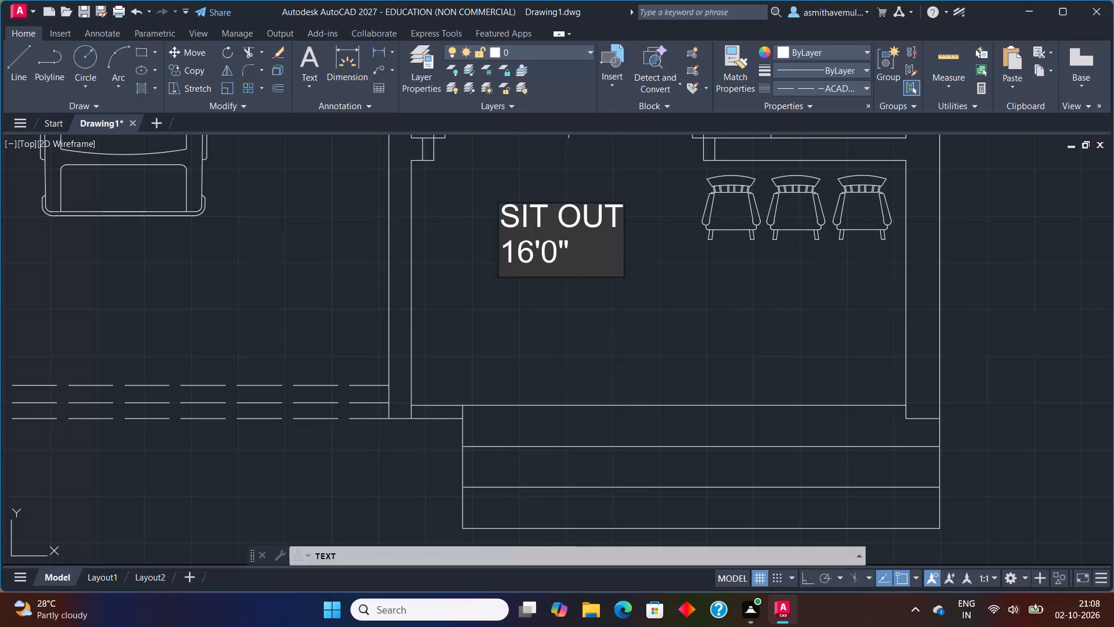
pyautogui.press('x')
pyautogui.write('5\'0"')
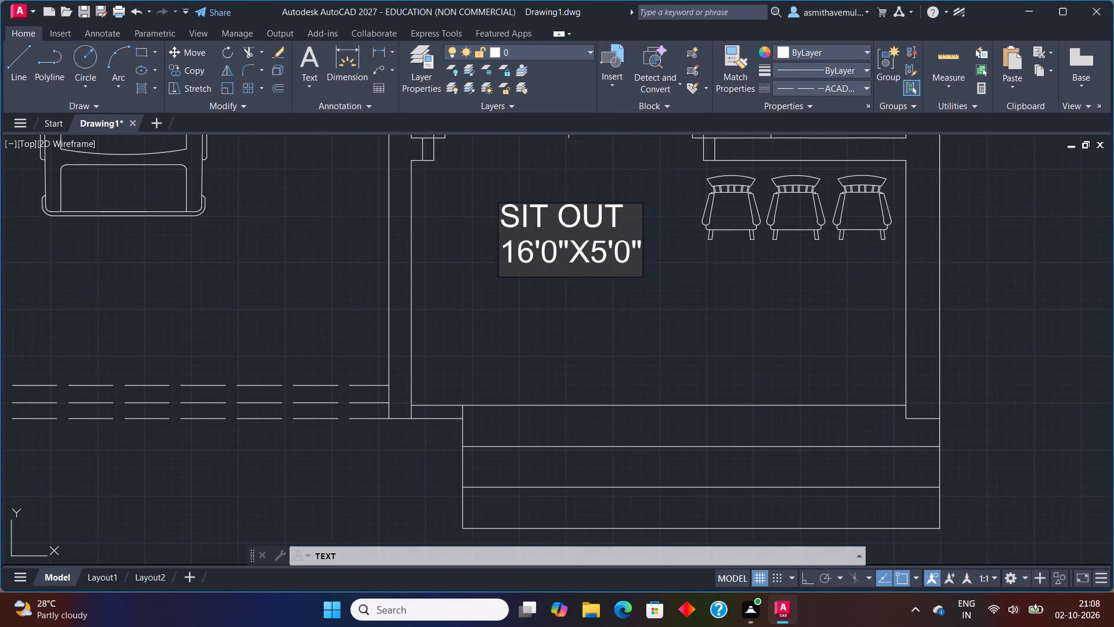
# Label the car room "GARAGE" with the size line 14'0"X16'0" beneath, in the open floor between the car and the dashed entrance lines.
pyautogui.scroll(-1, 521, 238)
pyautogui.moveTo(523, 264); pyautogui.dragTo(870, 344, button='middle')
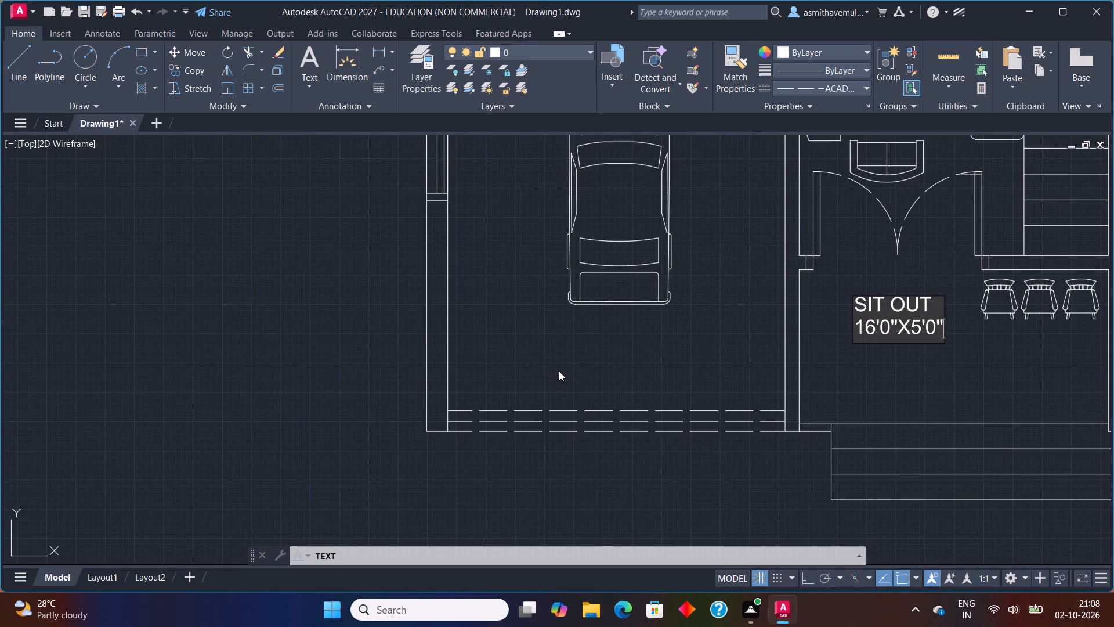
pyautogui.click(569, 354)
pyautogui.write('GARAGE')
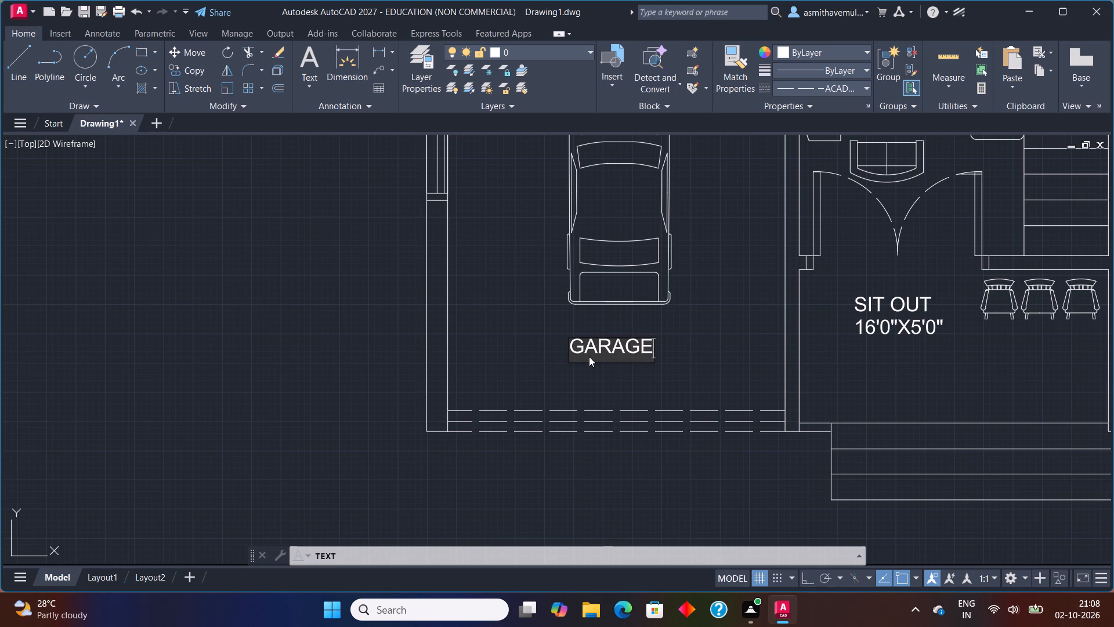
pyautogui.press('Return')
pyautogui.write("14'0")
pyautogui.write('"X')
pyautogui.write("16'0")
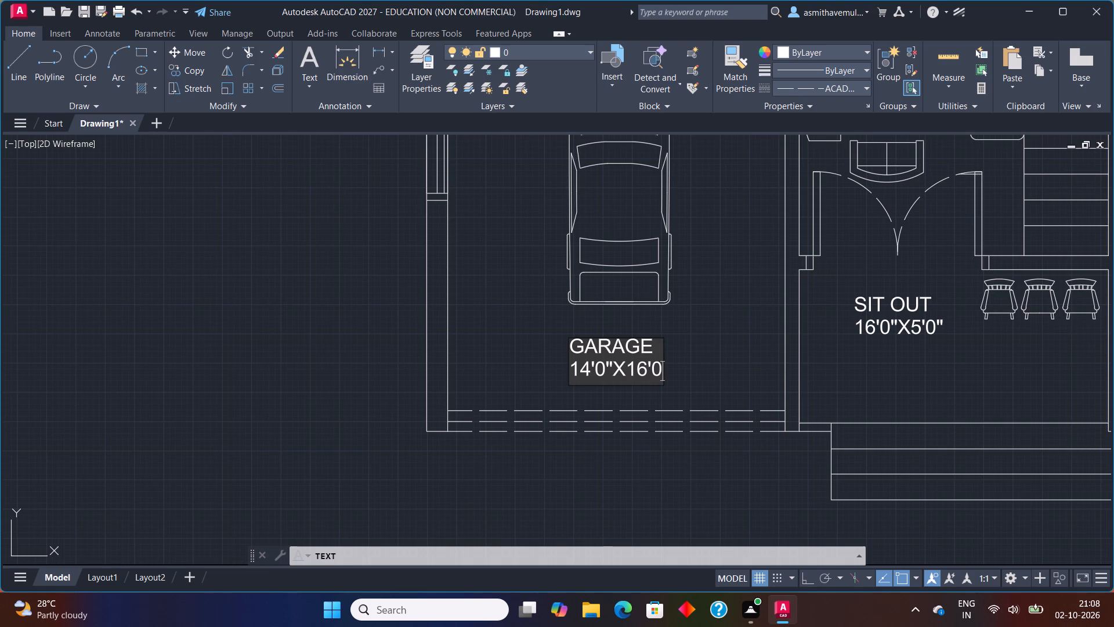
pyautogui.hotkey('shift', '"')
# Label the toilet behind BED ROOM - 3's wardrobe wall "TOILET" with the size line 7'X5' beneath, in the open floor above the WC.
pyautogui.scroll(-2, 732, 336)
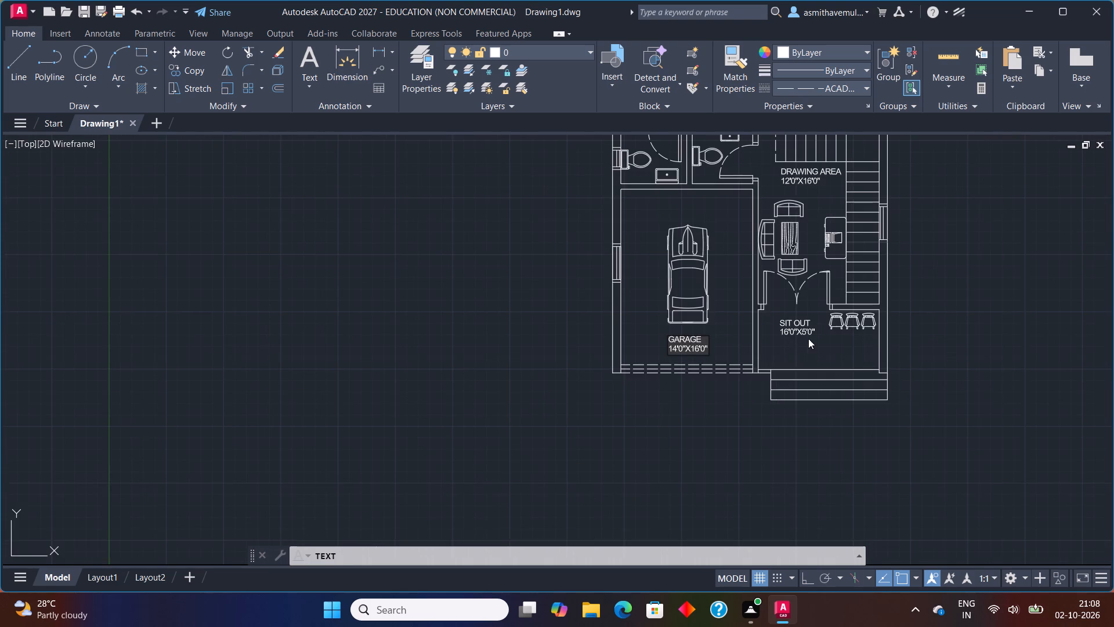
pyautogui.moveTo(809, 340); pyautogui.dragTo(793, 377, button='middle')
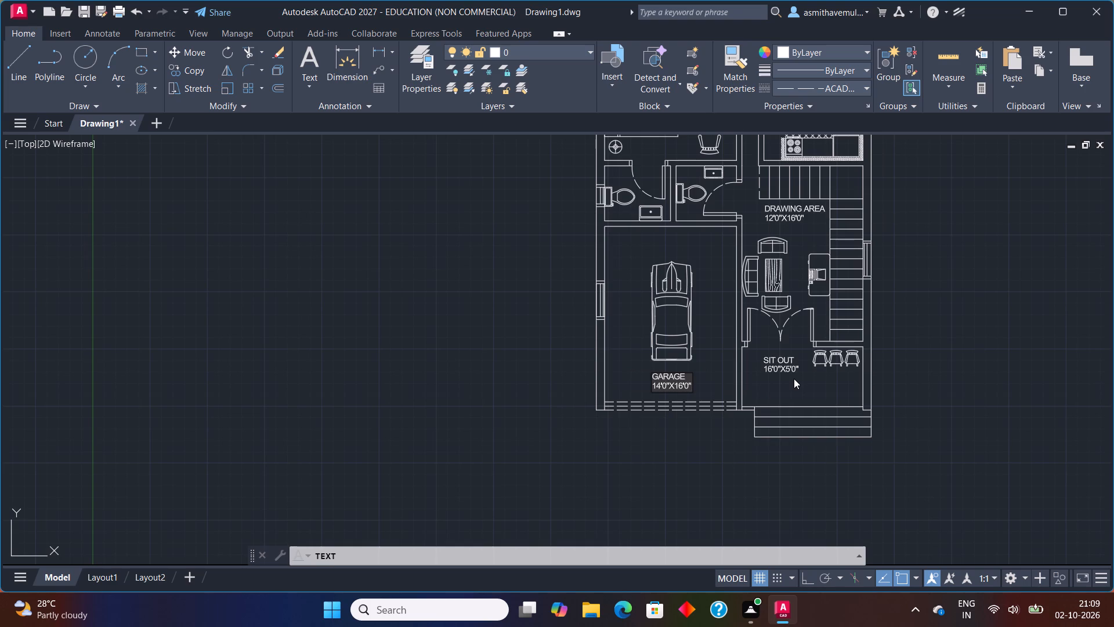
pyautogui.middleClick(795, 379)
pyautogui.moveTo(796, 379); pyautogui.dragTo(804, 418, button='middle')
pyautogui.moveTo(732, 340); pyautogui.dragTo(691, 448, button='middle')
pyautogui.moveTo(619, 306); pyautogui.dragTo(617, 322, button='middle')
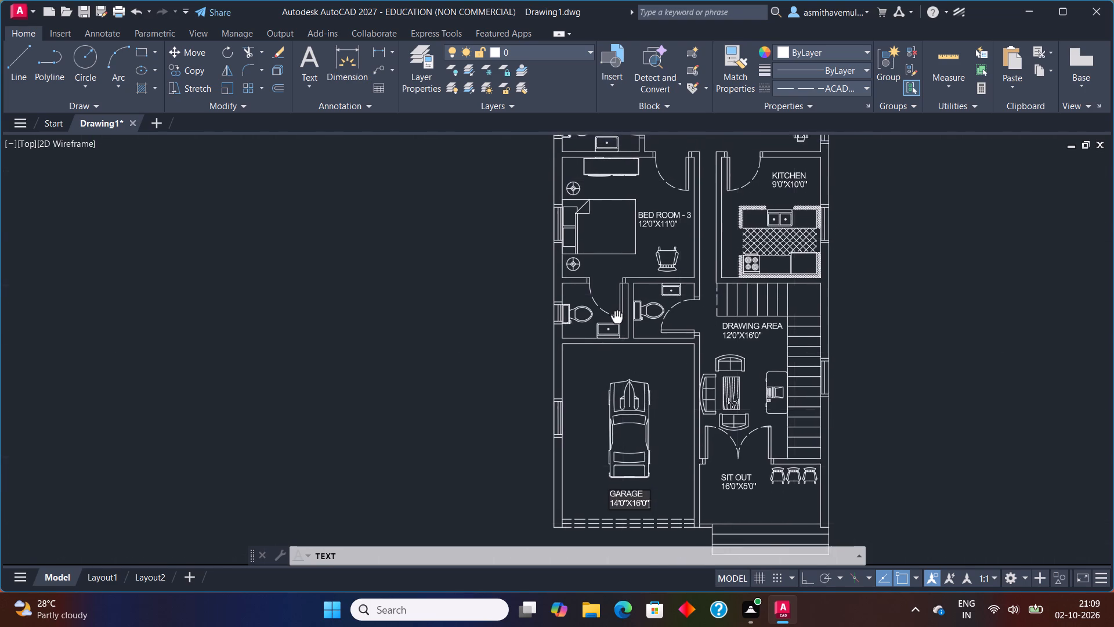
pyautogui.moveTo(617, 322); pyautogui.dragTo(617, 440, button='middle')
pyautogui.scroll(2, 591, 257)
pyautogui.moveTo(586, 248); pyautogui.dragTo(587, 256, button='middle')
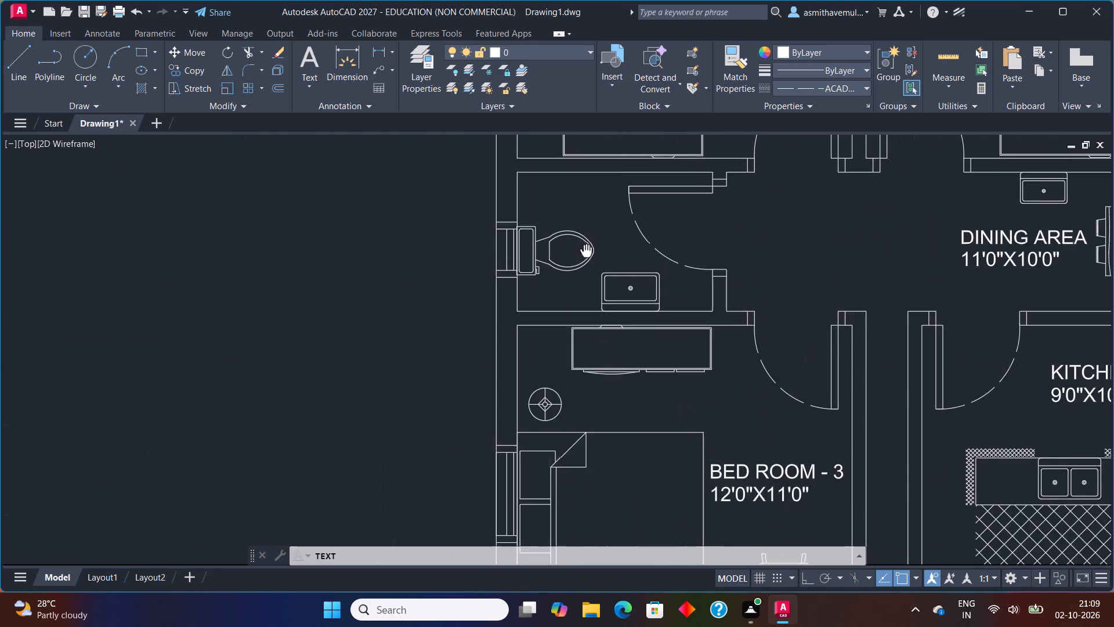
pyautogui.moveTo(587, 256); pyautogui.dragTo(627, 436, button='middle')
pyautogui.scroll(2, 611, 405)
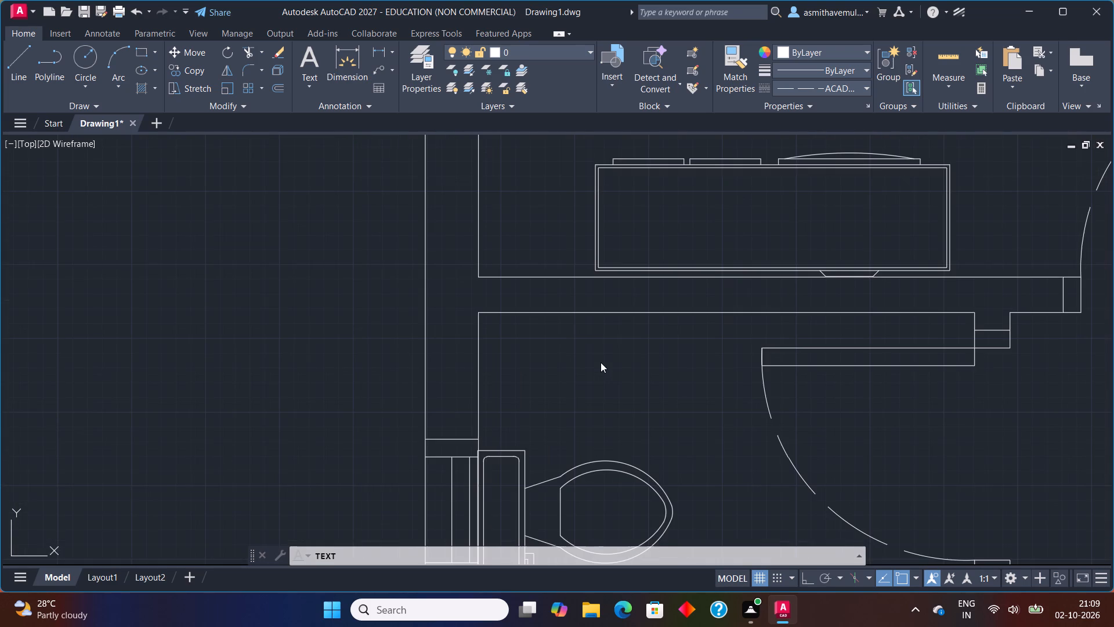
pyautogui.click(521, 347)
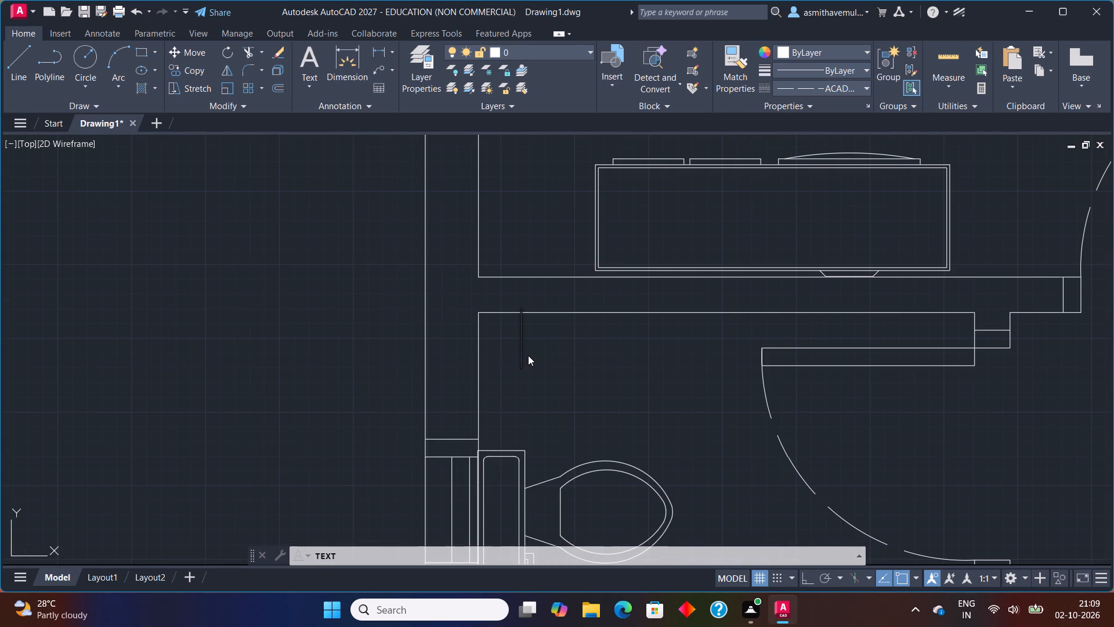
pyautogui.click(528, 355)
pyautogui.scroll(1, 533, 366)
pyautogui.moveTo(533, 367); pyautogui.dragTo(534, 388, button='middle')
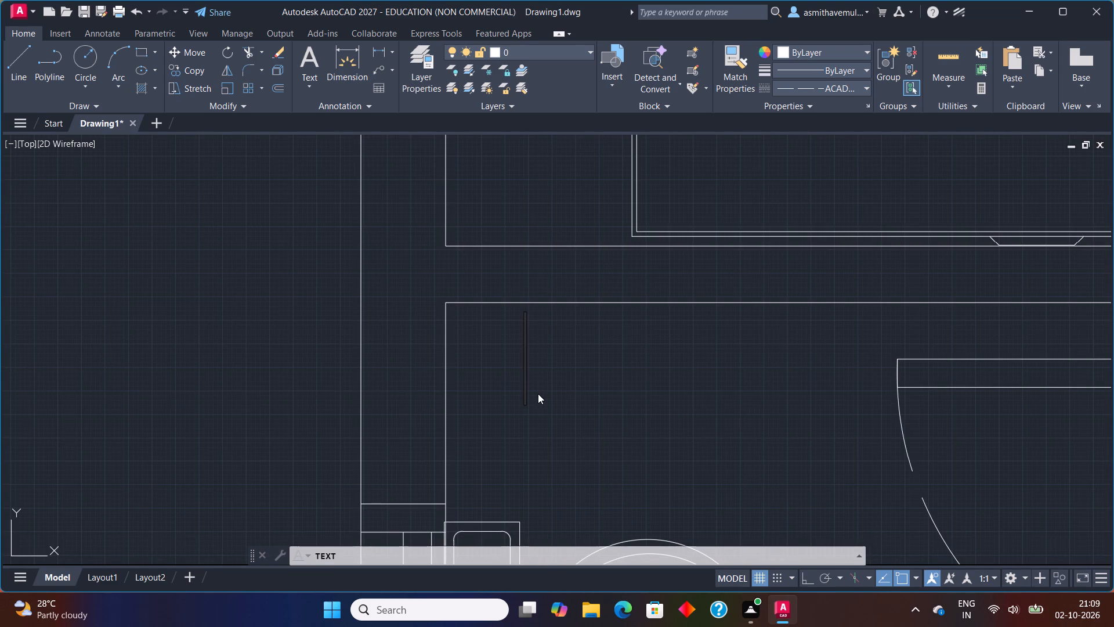
pyautogui.write('TOILE')
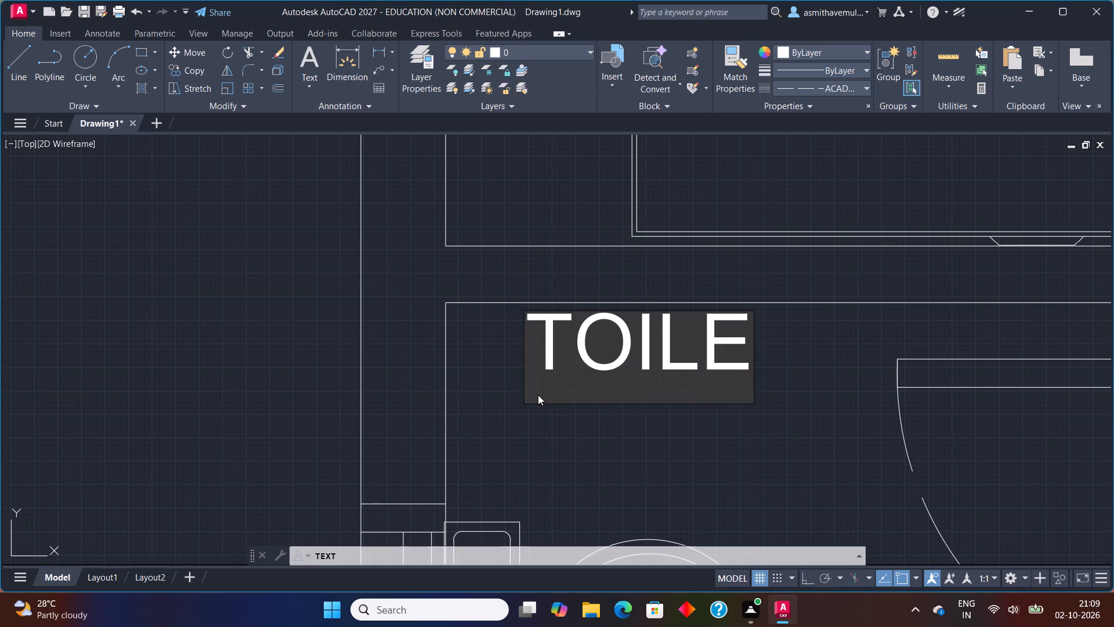
pyautogui.press('t')
pyautogui.press('Return')
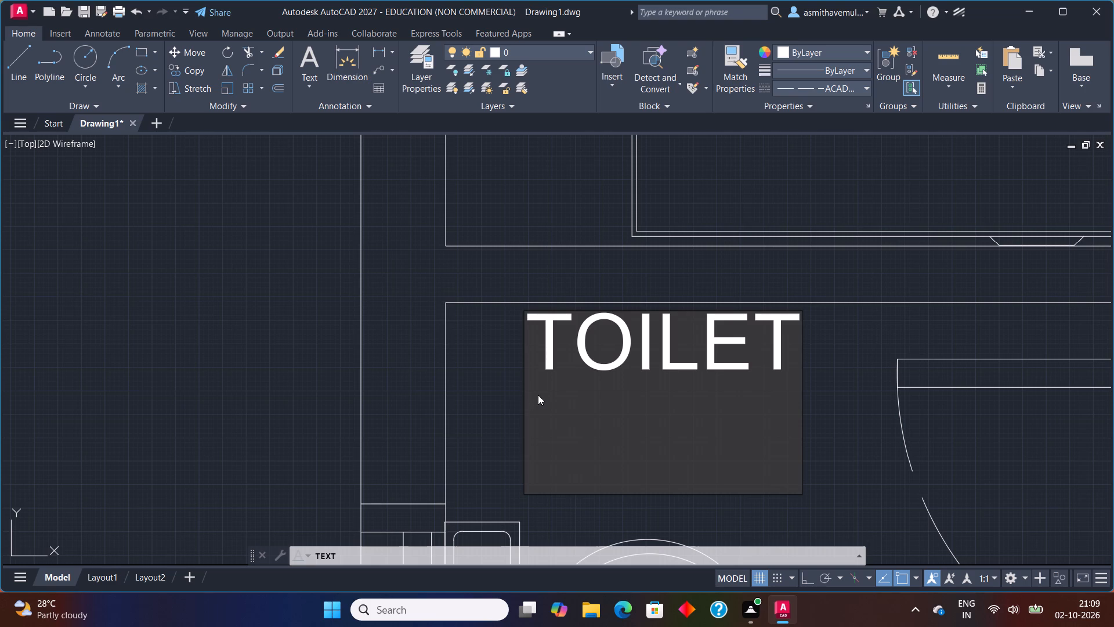
pyautogui.press('7')
pyautogui.write("'X")
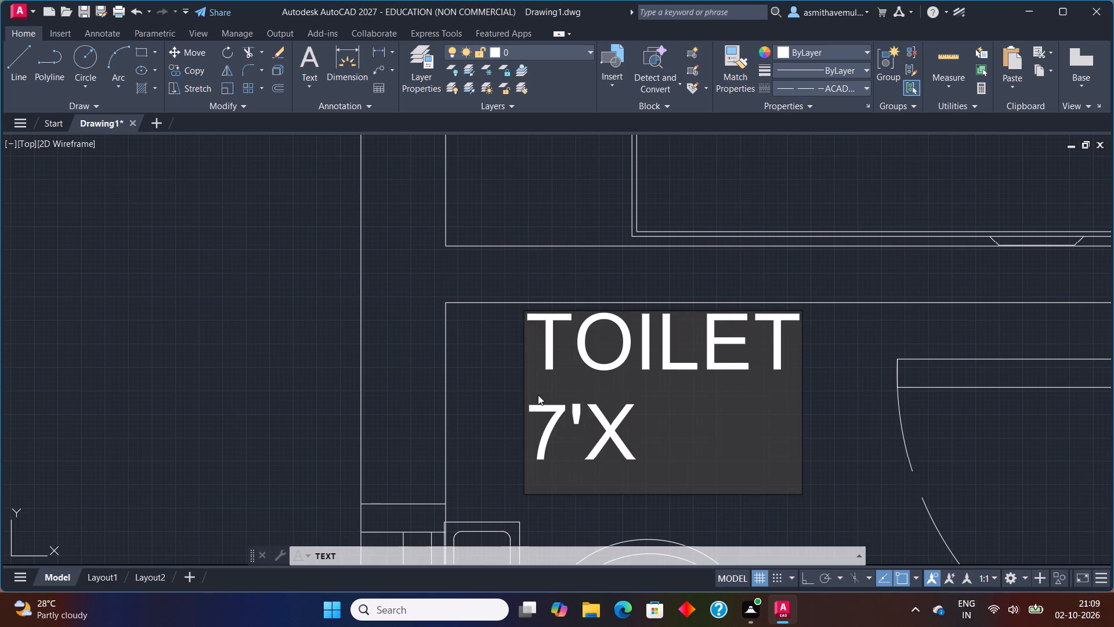
pyautogui.write("5'")
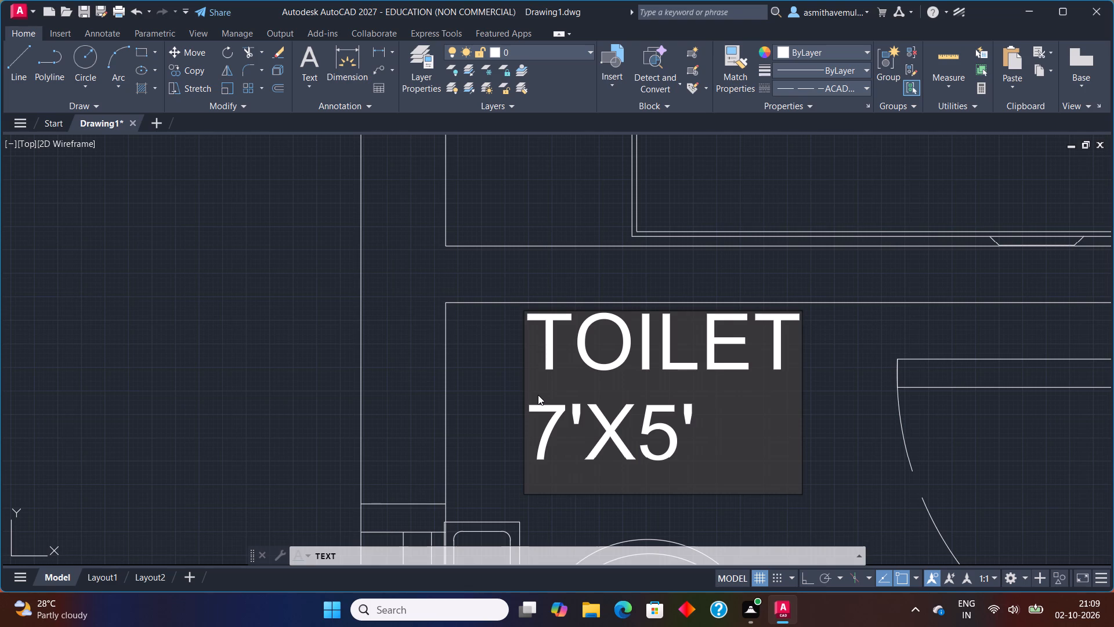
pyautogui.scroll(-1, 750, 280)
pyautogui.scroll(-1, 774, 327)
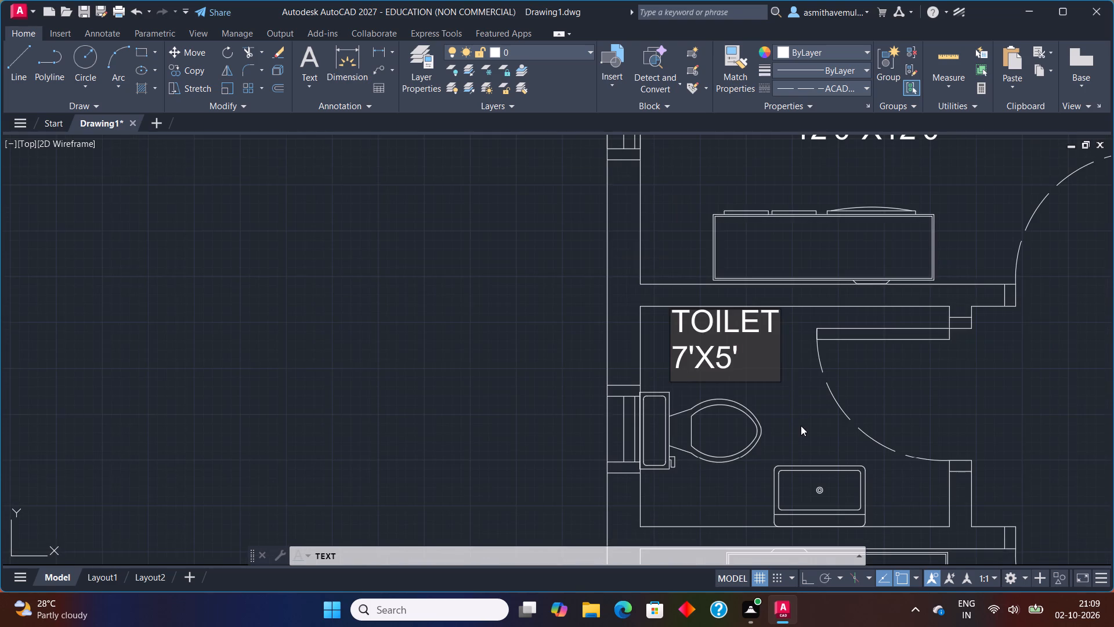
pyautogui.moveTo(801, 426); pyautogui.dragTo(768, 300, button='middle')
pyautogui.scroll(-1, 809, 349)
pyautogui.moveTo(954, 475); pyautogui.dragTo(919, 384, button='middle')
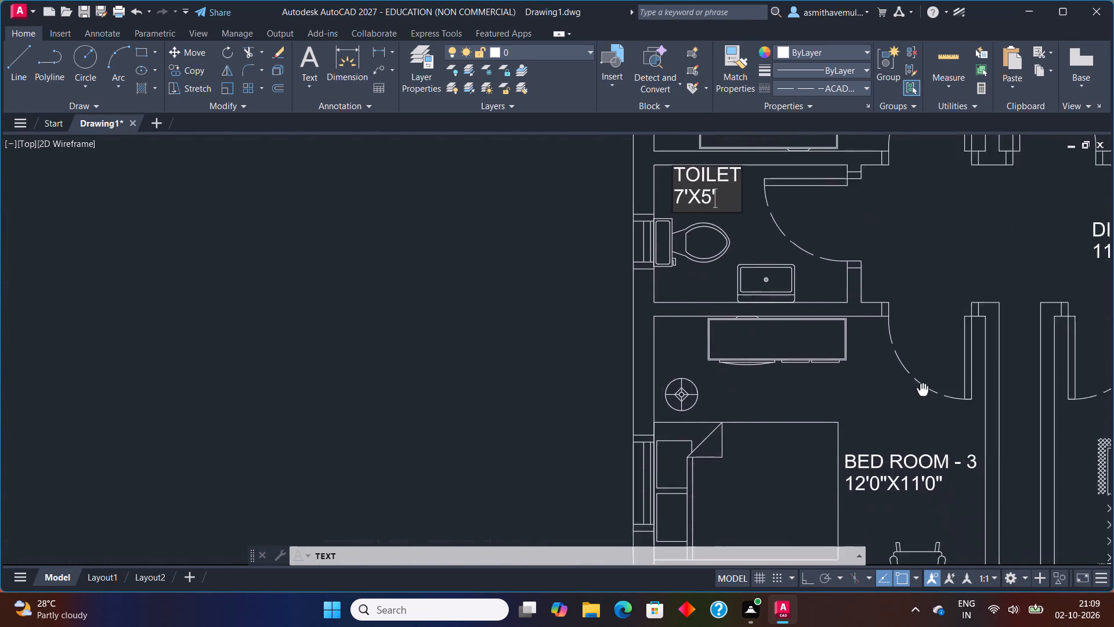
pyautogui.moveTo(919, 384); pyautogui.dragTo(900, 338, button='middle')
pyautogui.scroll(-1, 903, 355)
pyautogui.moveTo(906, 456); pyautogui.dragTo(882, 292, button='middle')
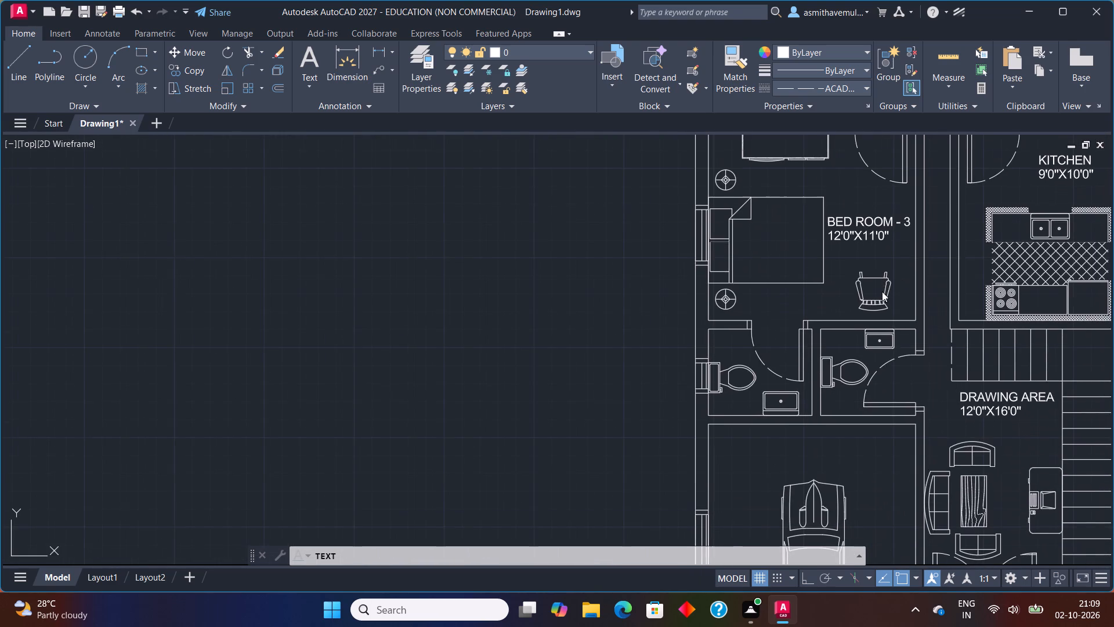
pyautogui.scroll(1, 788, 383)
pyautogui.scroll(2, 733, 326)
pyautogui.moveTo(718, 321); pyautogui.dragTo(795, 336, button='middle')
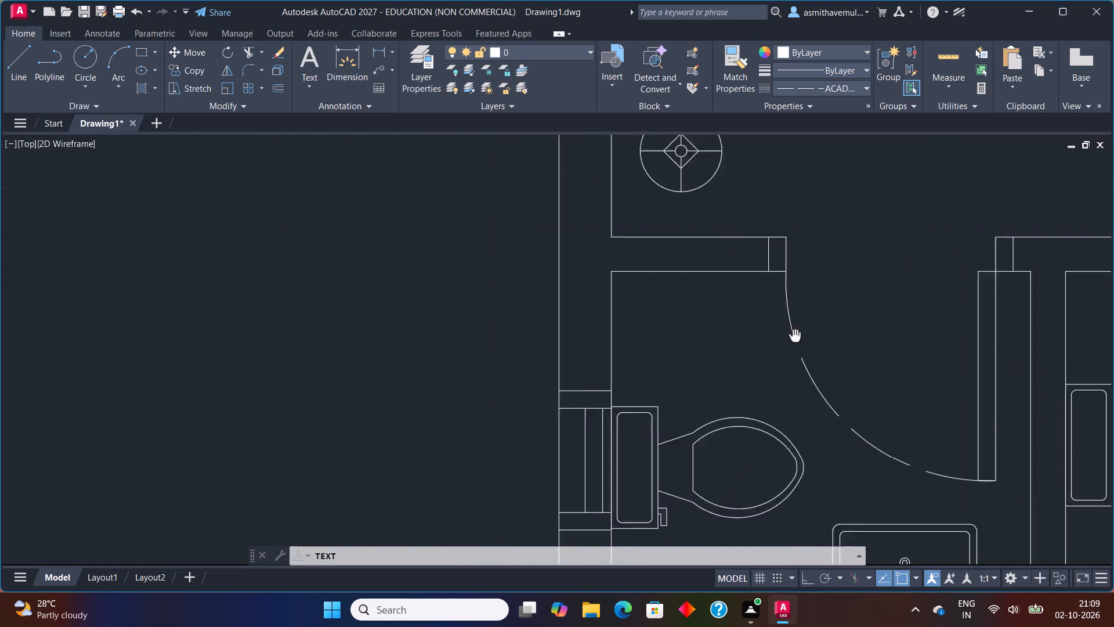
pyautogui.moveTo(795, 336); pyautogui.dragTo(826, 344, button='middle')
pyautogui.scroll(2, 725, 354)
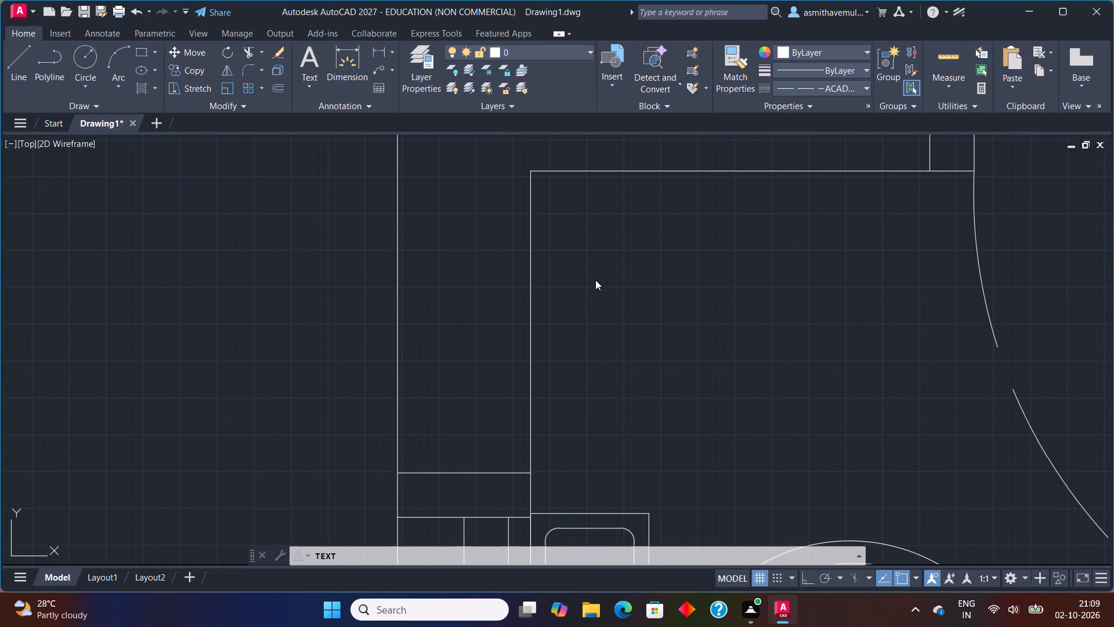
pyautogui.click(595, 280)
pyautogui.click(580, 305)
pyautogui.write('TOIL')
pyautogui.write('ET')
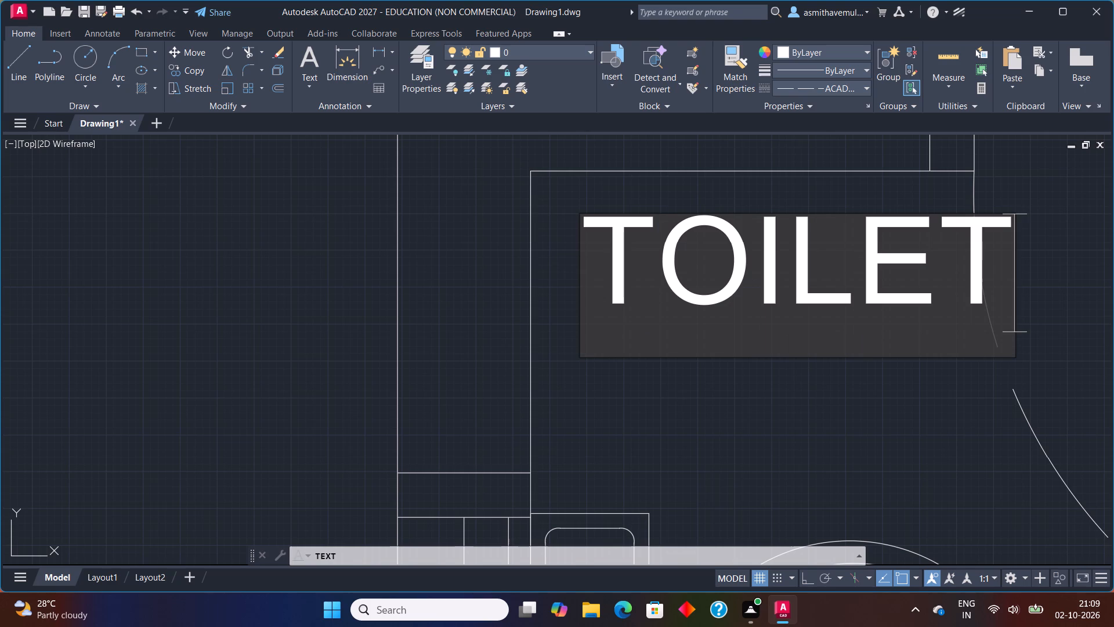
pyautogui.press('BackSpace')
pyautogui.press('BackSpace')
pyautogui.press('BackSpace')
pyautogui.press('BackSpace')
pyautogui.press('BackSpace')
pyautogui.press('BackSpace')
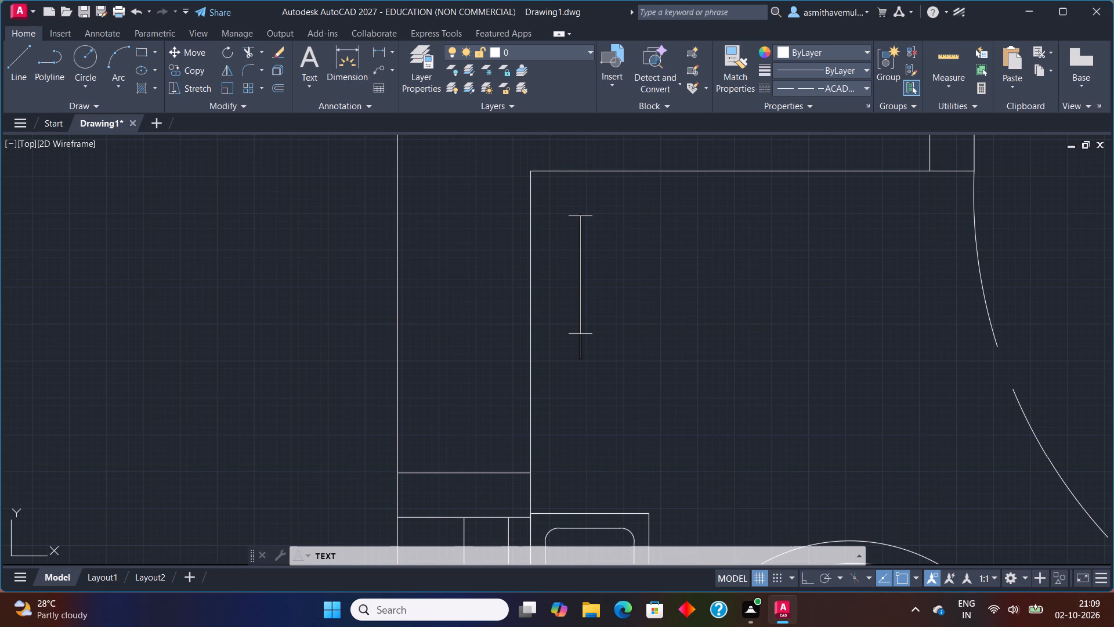
# Label BED ROOM - 3's attached toilet "TOILET" with the size line 6'X5' beneath, between its inner wall corner and the WC.
pyautogui.scroll(1, 576, 309)
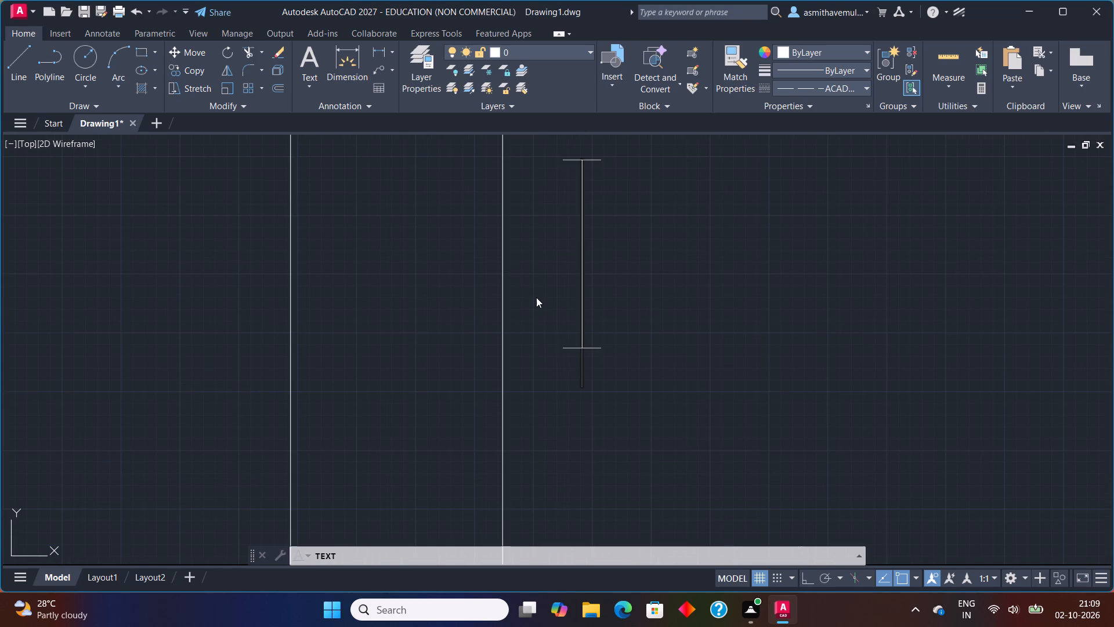
pyautogui.click(536, 297)
pyautogui.moveTo(536, 297); pyautogui.dragTo(525, 386, button='middle')
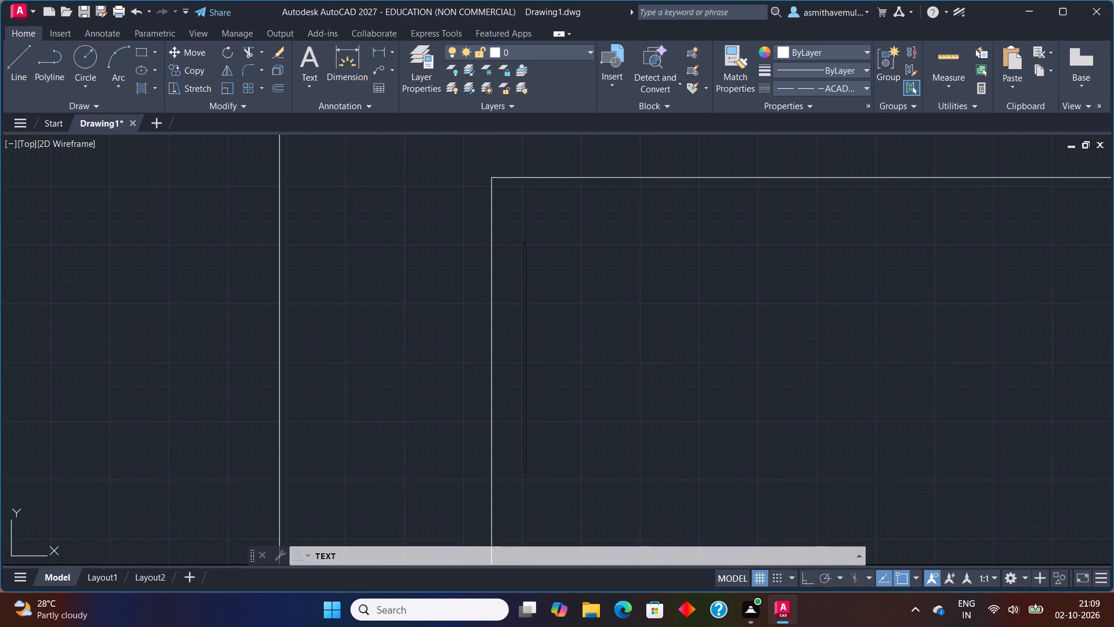
pyautogui.write('TOIL')
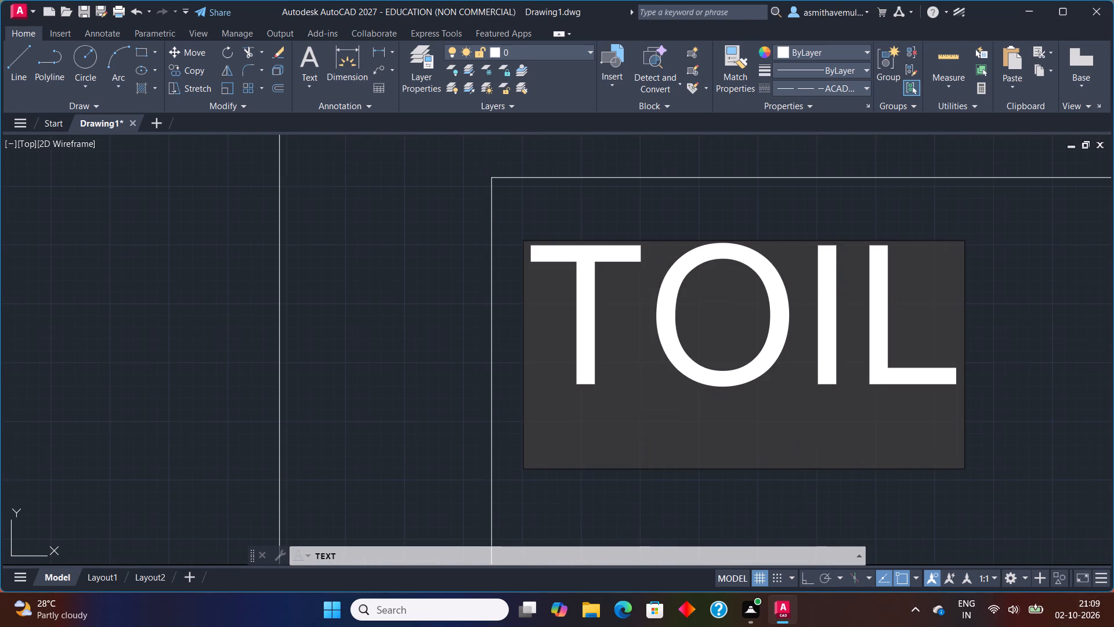
pyautogui.write('ET')
pyautogui.press('Return')
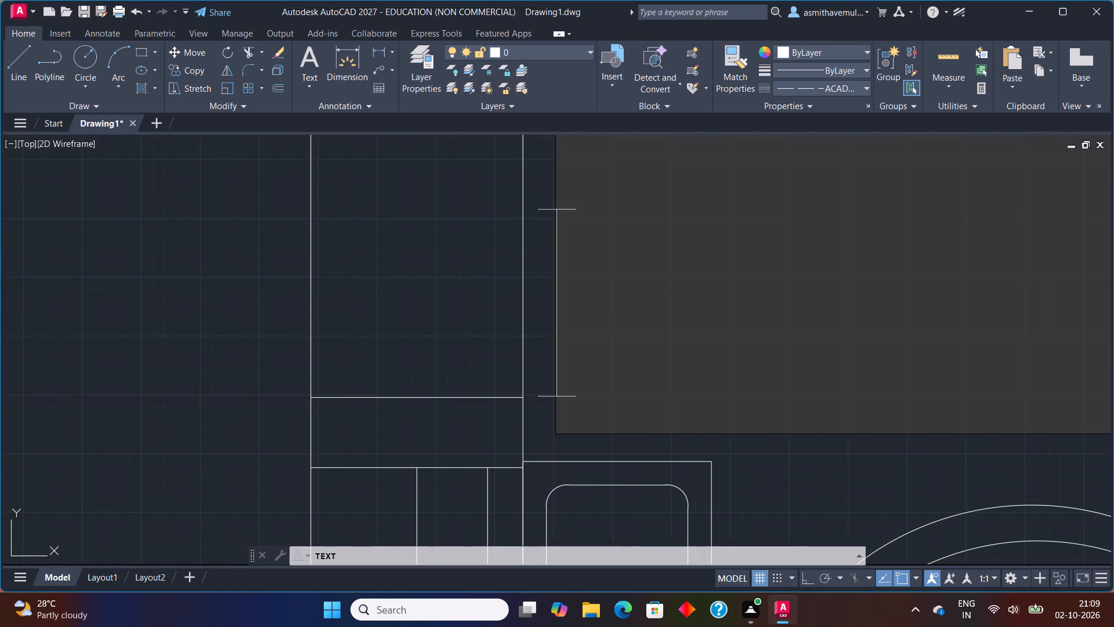
pyautogui.scroll(-3, 526, 391)
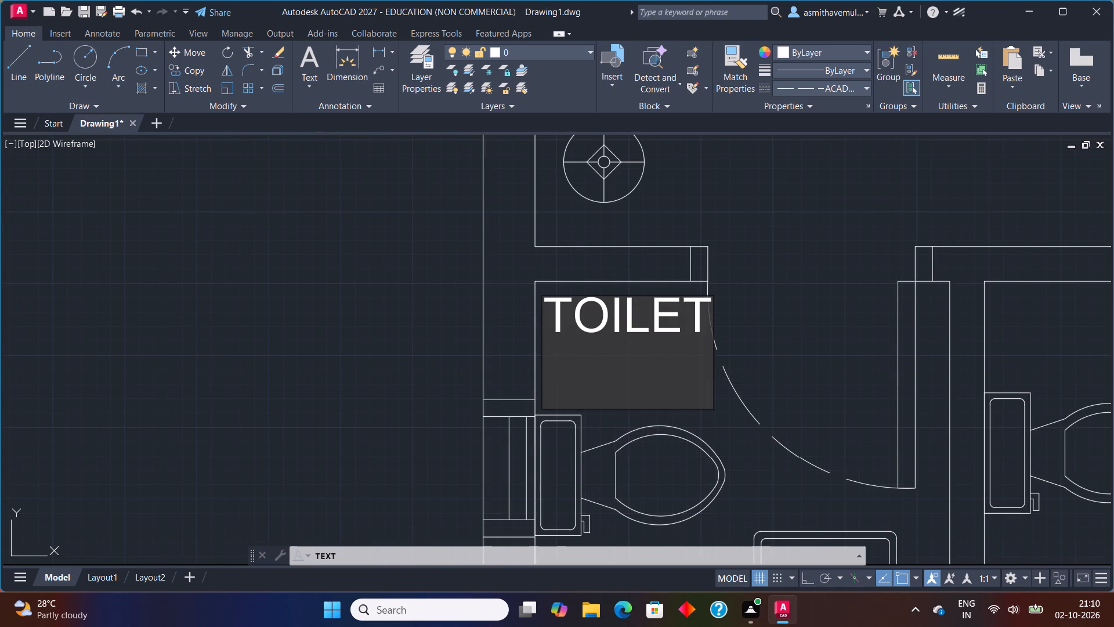
pyautogui.write("6'")
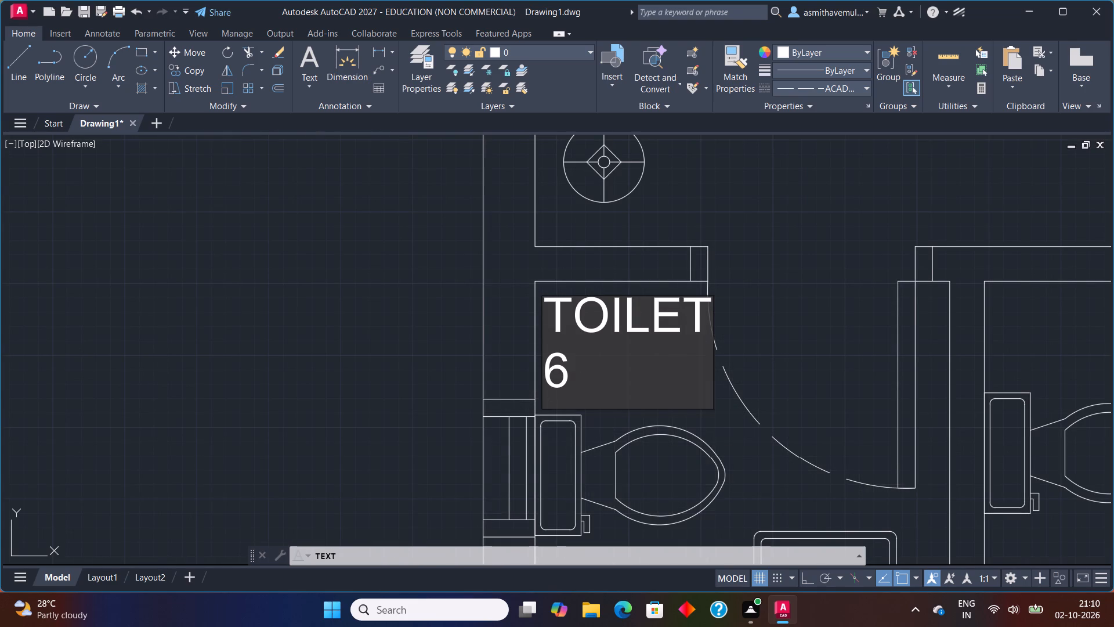
pyautogui.press('x')
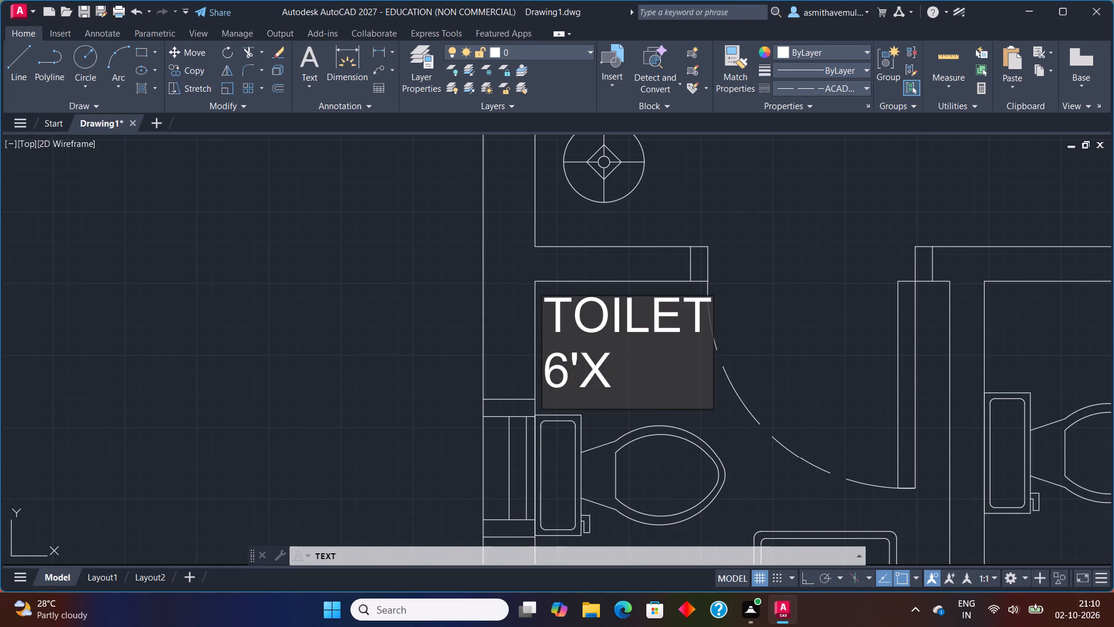
pyautogui.write("5'")
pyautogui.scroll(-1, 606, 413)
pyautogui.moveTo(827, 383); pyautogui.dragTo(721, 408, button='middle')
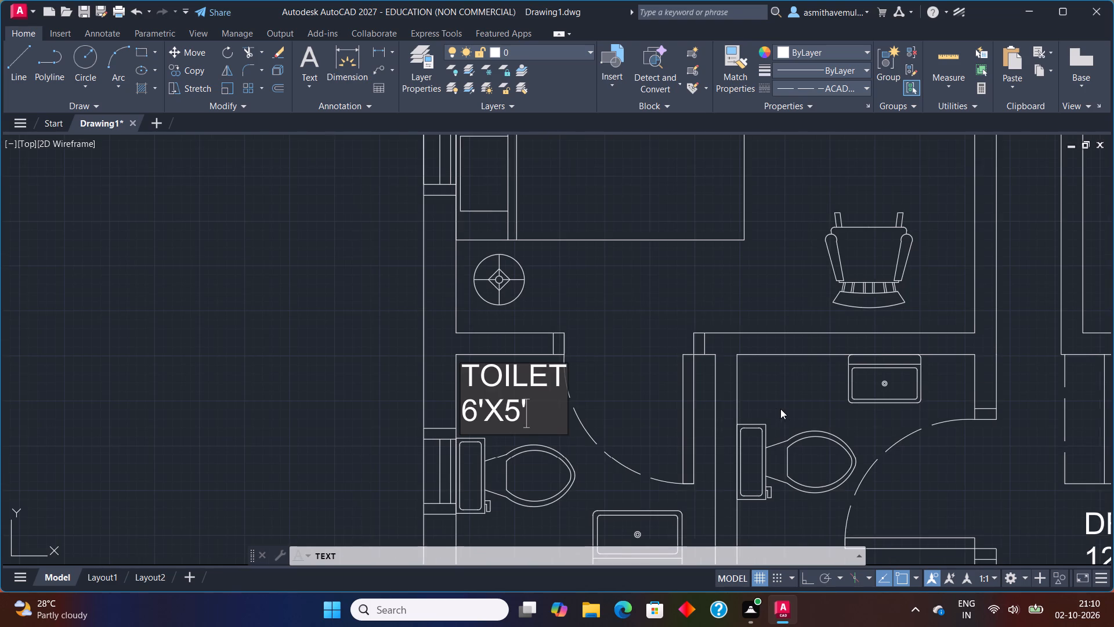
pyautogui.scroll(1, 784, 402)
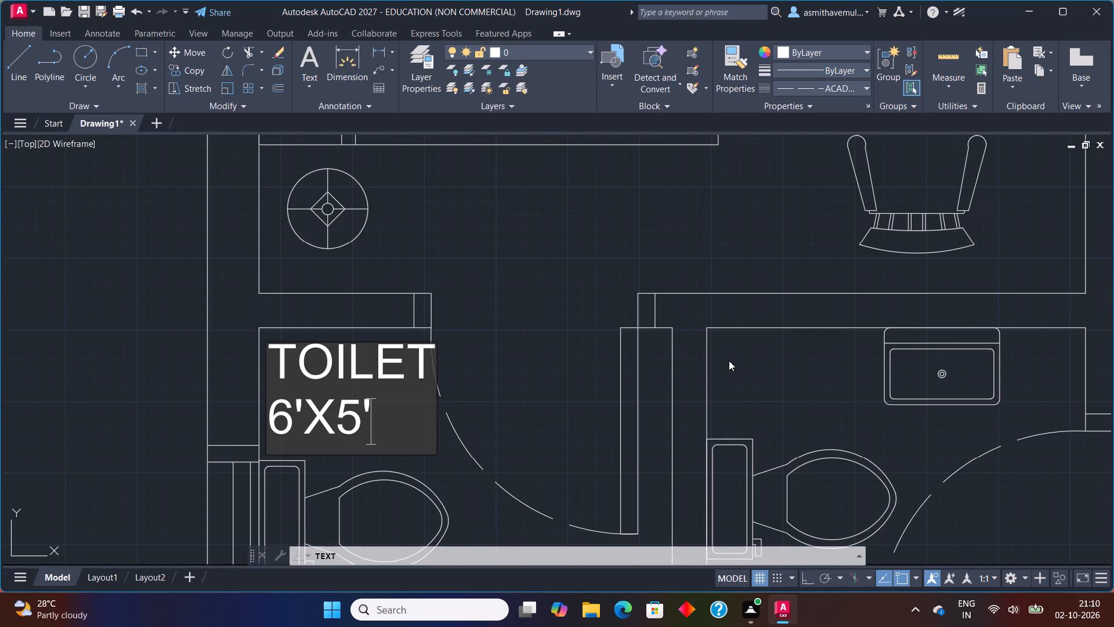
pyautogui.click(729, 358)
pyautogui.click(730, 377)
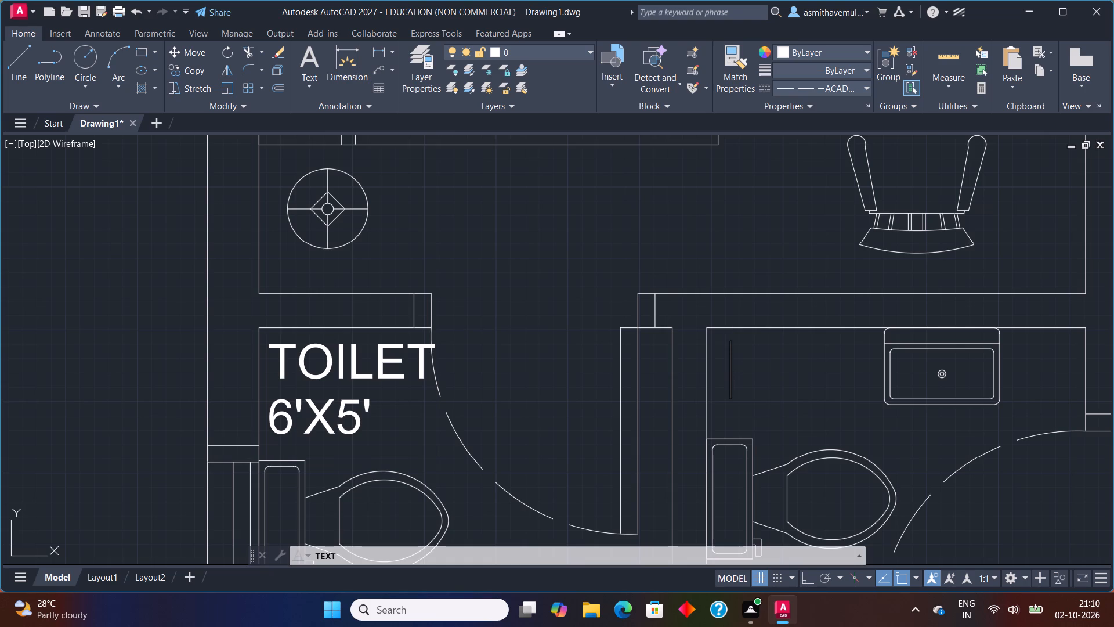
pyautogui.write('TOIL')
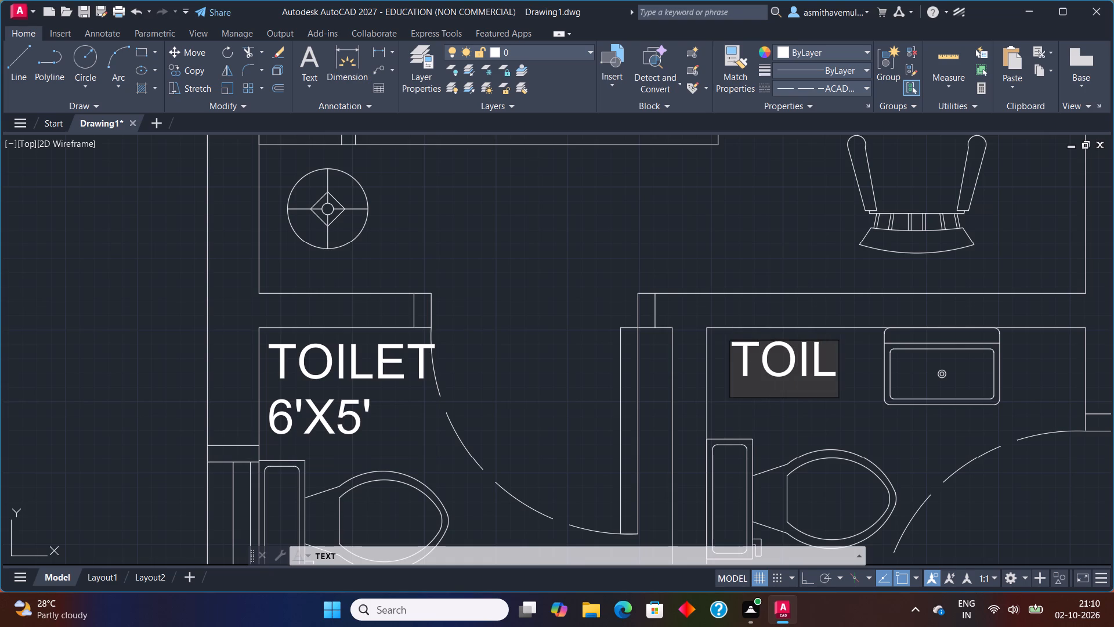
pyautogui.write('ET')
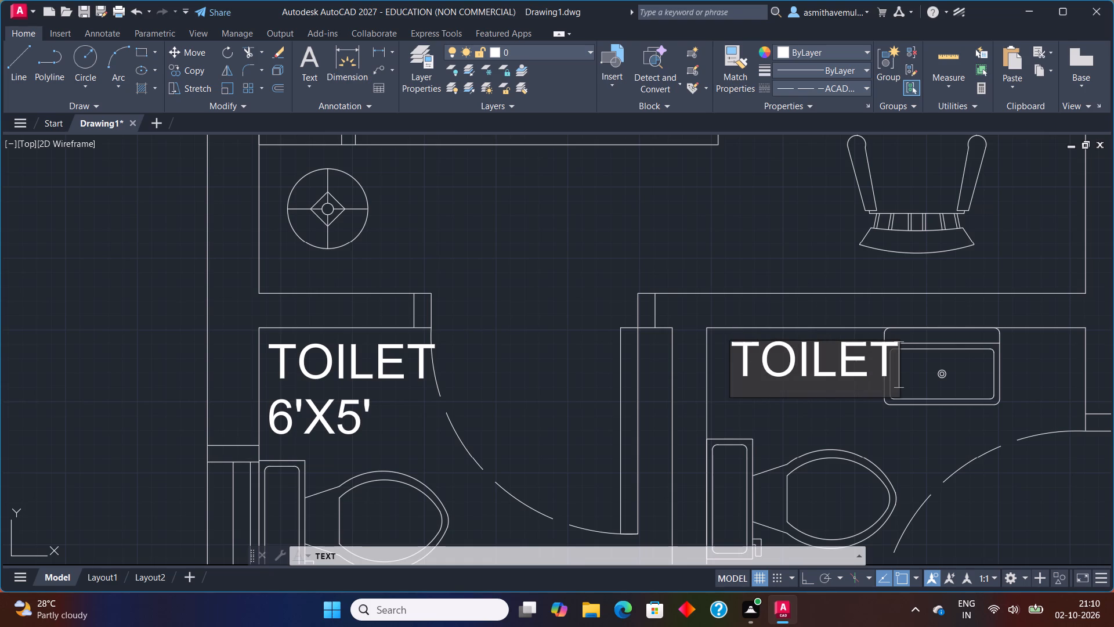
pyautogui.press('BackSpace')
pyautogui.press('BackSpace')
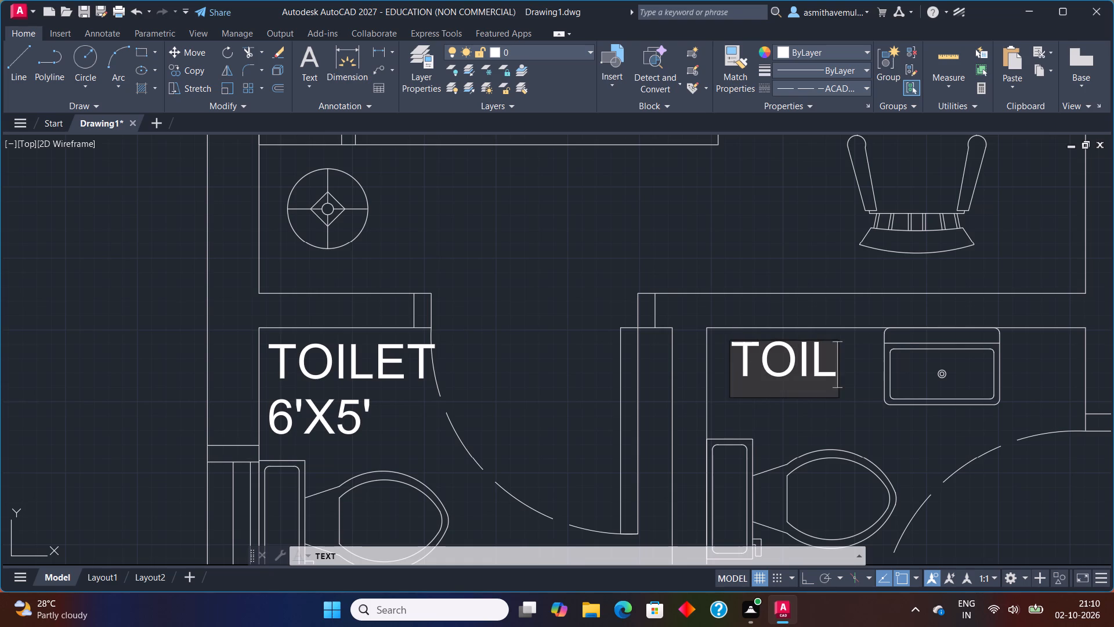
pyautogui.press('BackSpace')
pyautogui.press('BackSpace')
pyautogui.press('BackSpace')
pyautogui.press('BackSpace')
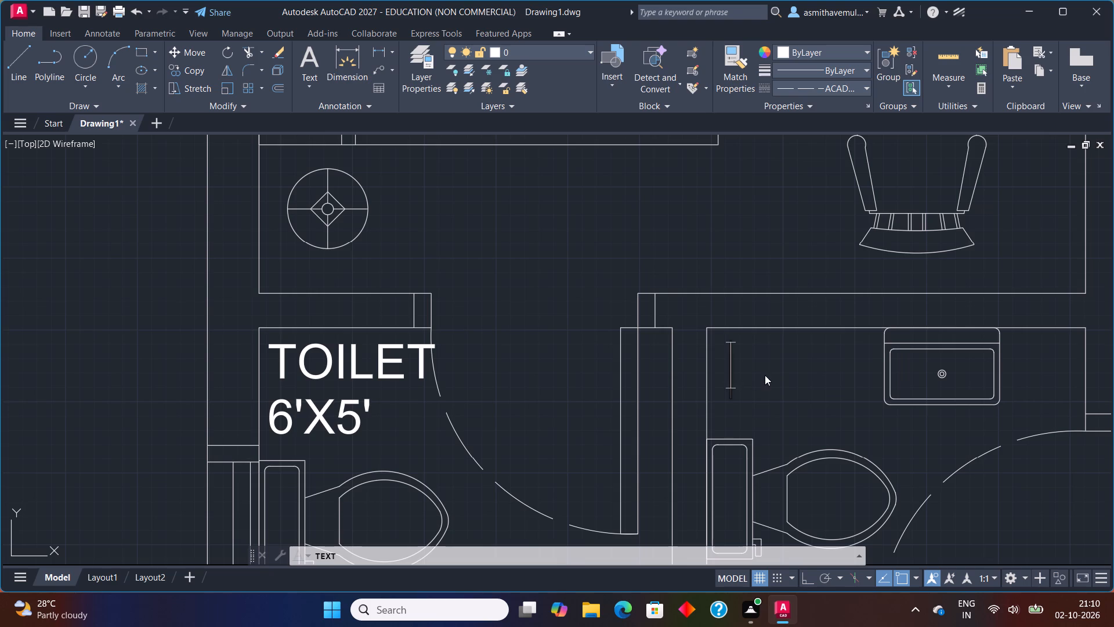
# Label the toilet beside BED ROOM - 3's attached toilet "TOILET" with the size line 6'X5' beneath, in the open floor below the WC.
pyautogui.moveTo(766, 373); pyautogui.dragTo(761, 279, button='middle')
pyautogui.moveTo(775, 455); pyautogui.dragTo(779, 341, button='middle')
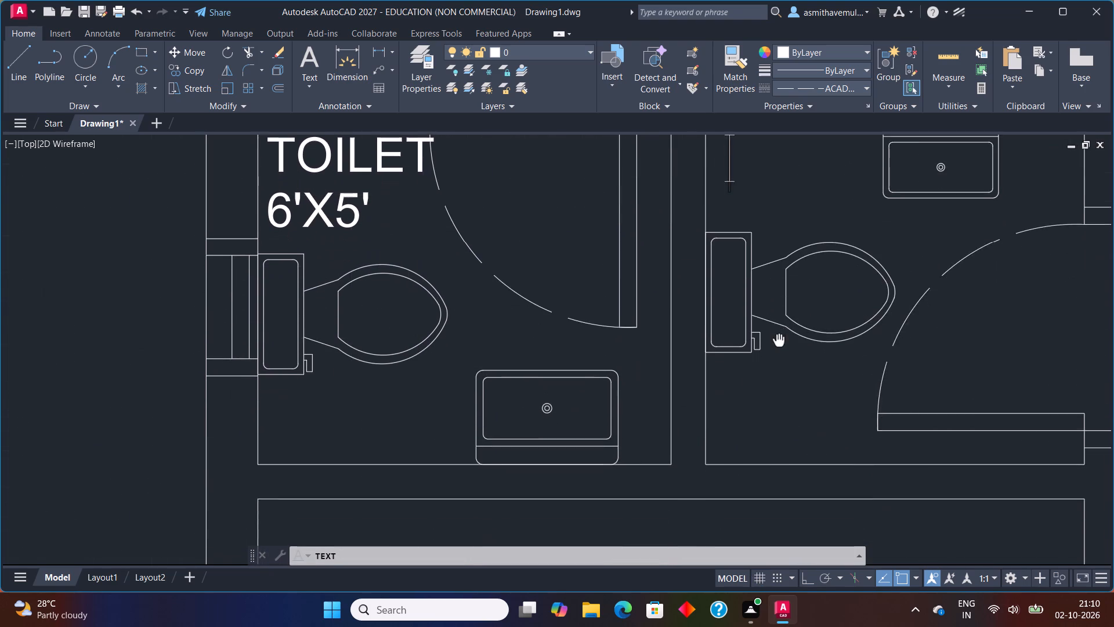
pyautogui.moveTo(779, 341); pyautogui.dragTo(779, 337, button='middle')
pyautogui.scroll(1, 779, 359)
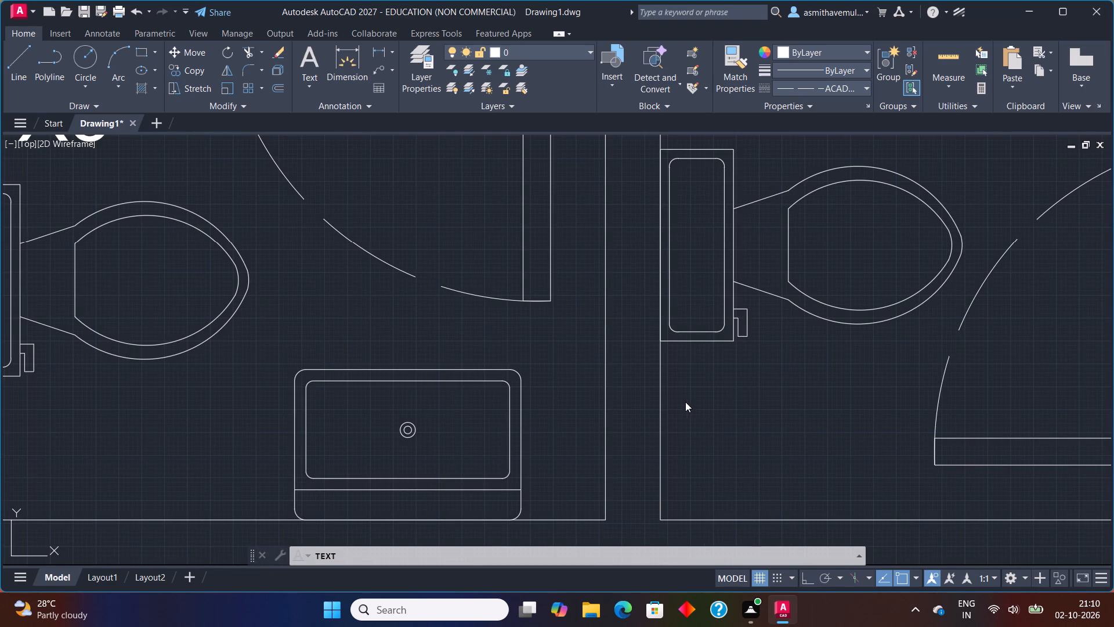
pyautogui.click(685, 400)
pyautogui.click(682, 432)
pyautogui.scroll(1, 679, 428)
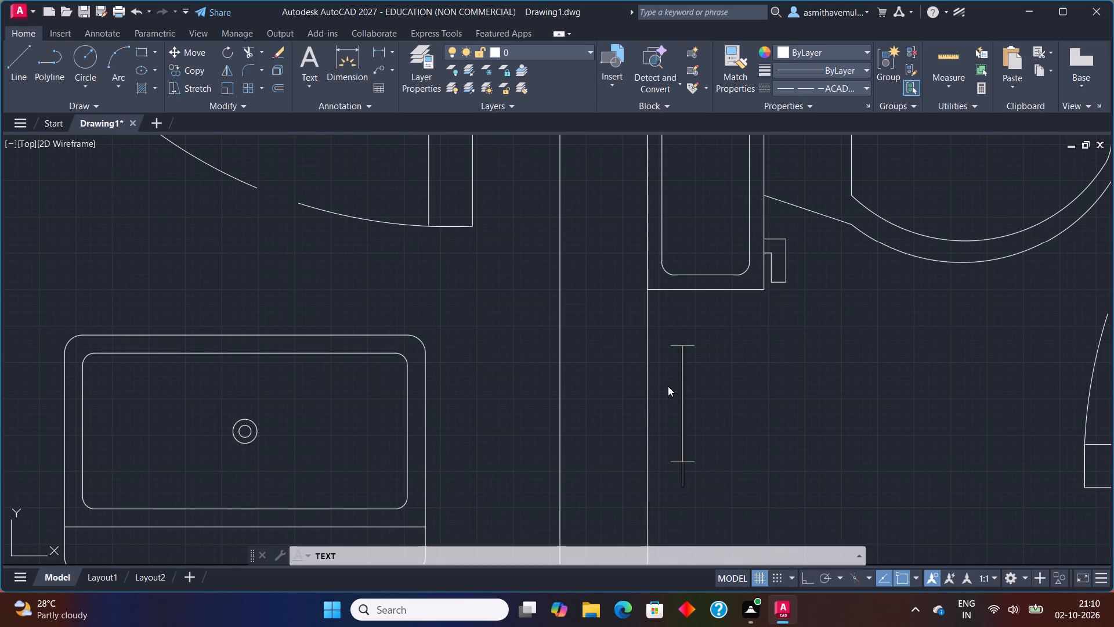
pyautogui.click(668, 383)
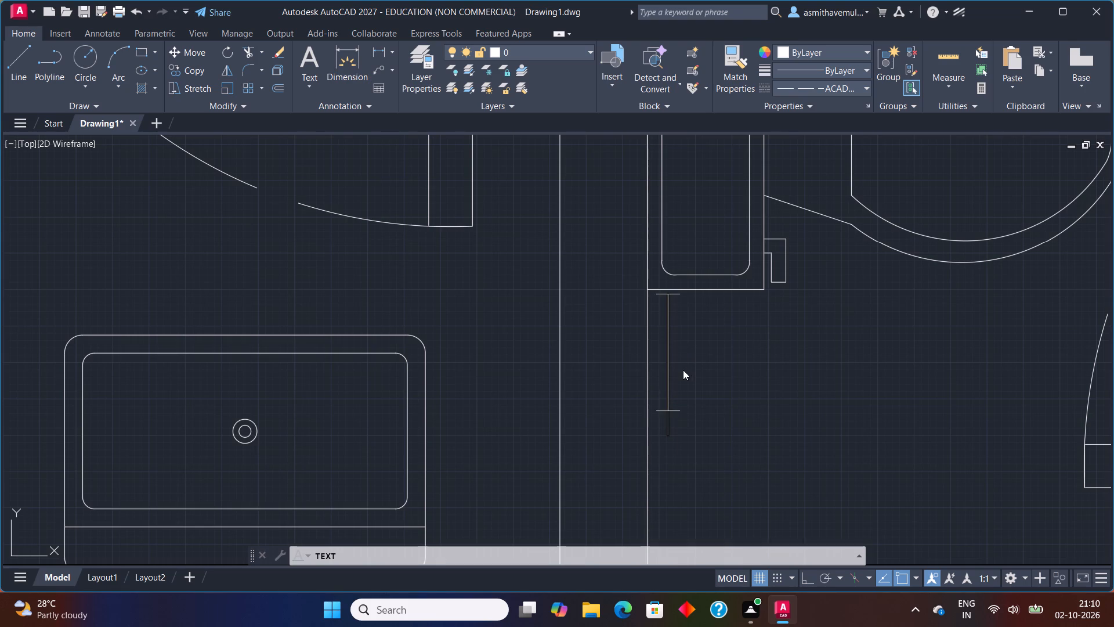
pyautogui.press('t')
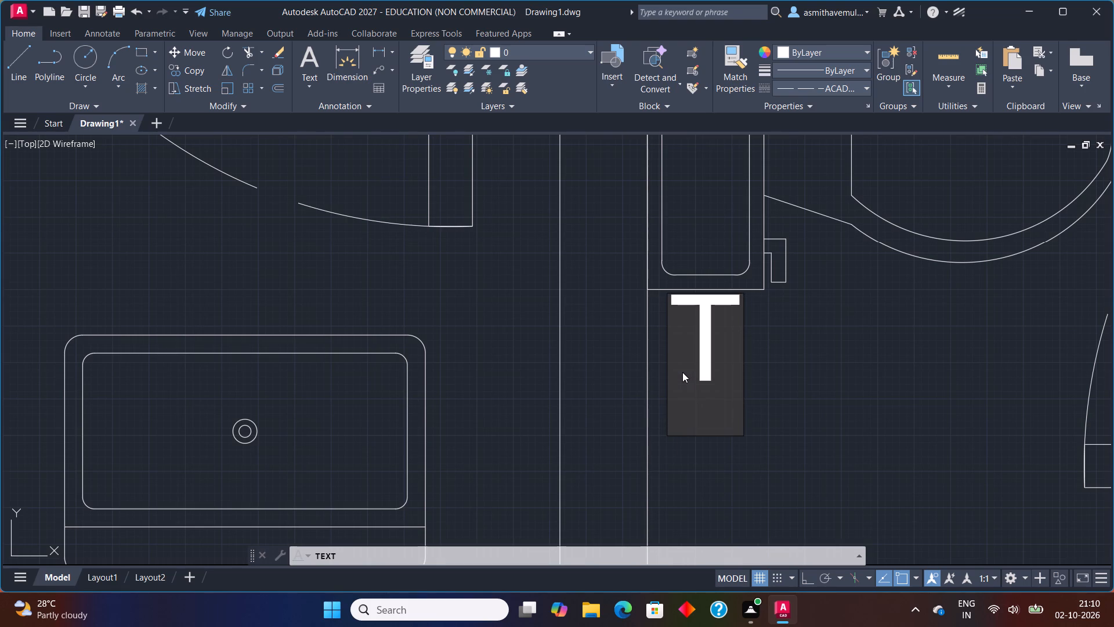
pyautogui.write('OIL')
pyautogui.write('ET')
pyautogui.press('Return')
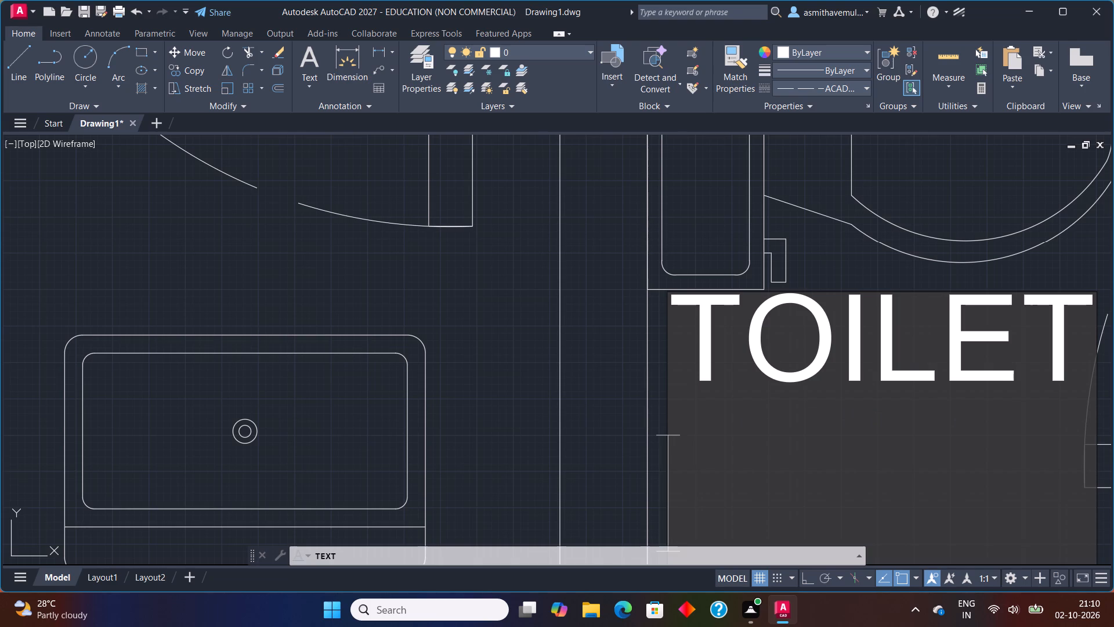
pyautogui.write("6'")
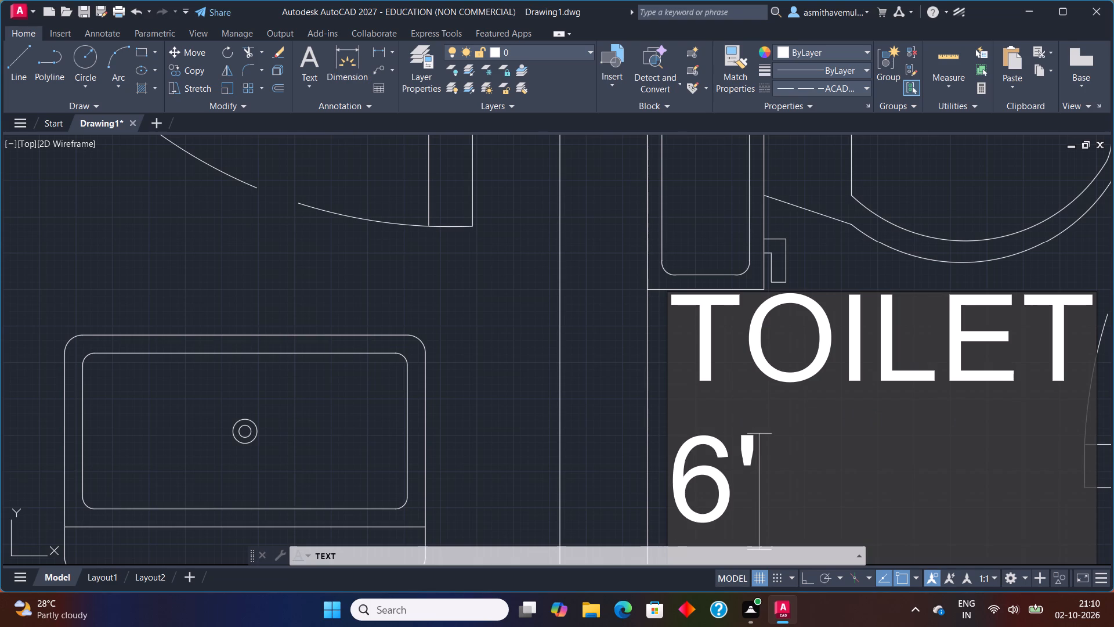
pyautogui.write("X5'")
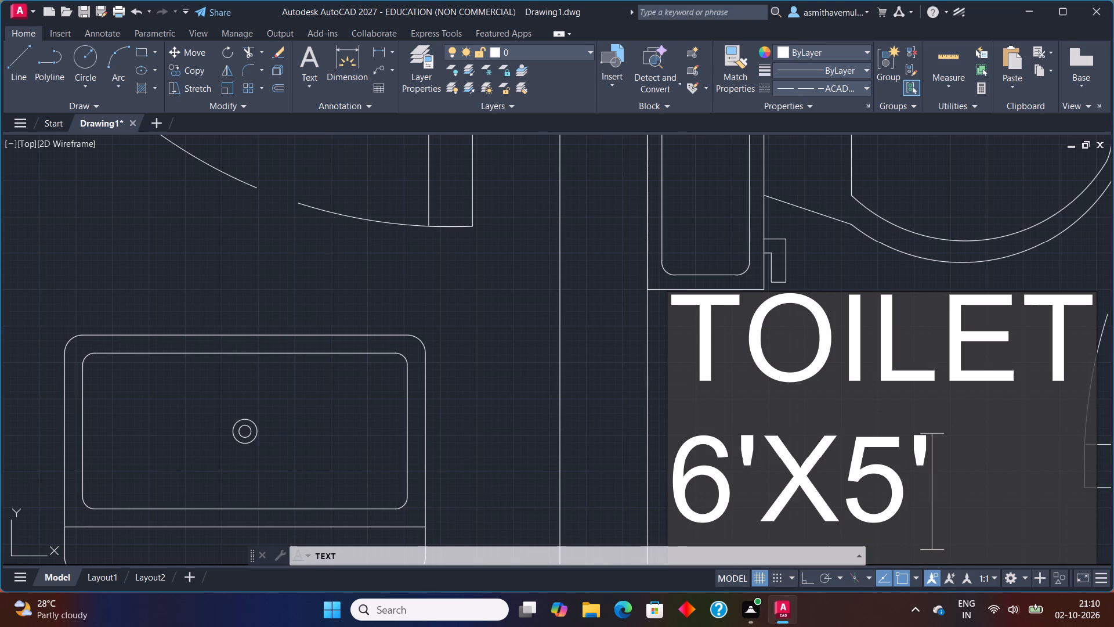
pyautogui.scroll(-3, 823, 290)
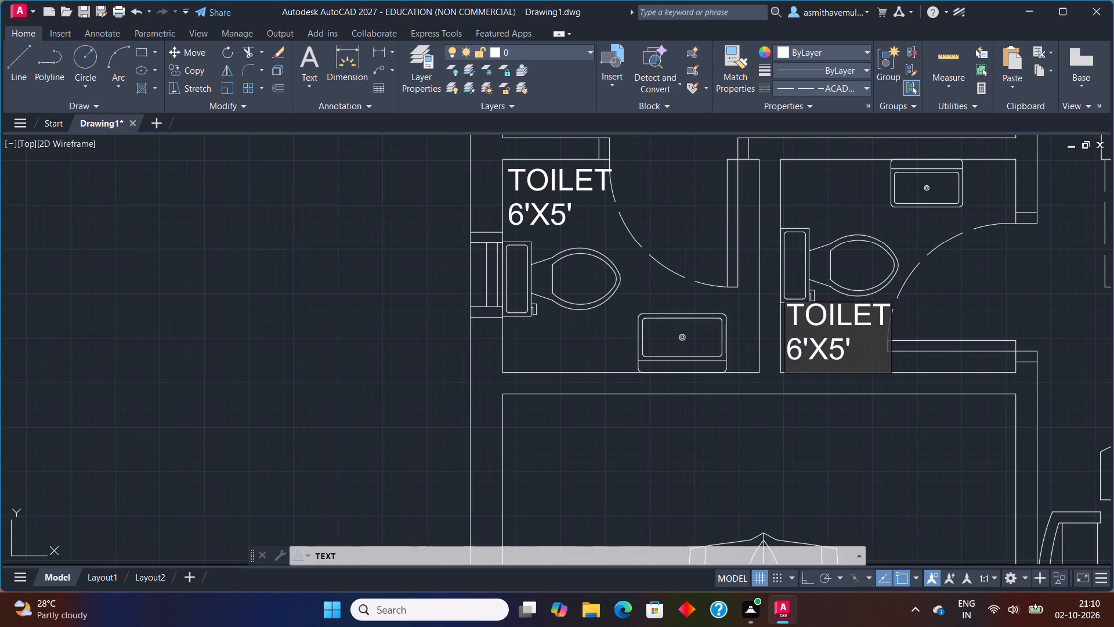
pyautogui.moveTo(873, 376); pyautogui.dragTo(715, 404, button='middle')
pyautogui.scroll(-2, 734, 397)
pyautogui.moveTo(751, 463); pyautogui.dragTo(755, 448, button='middle')
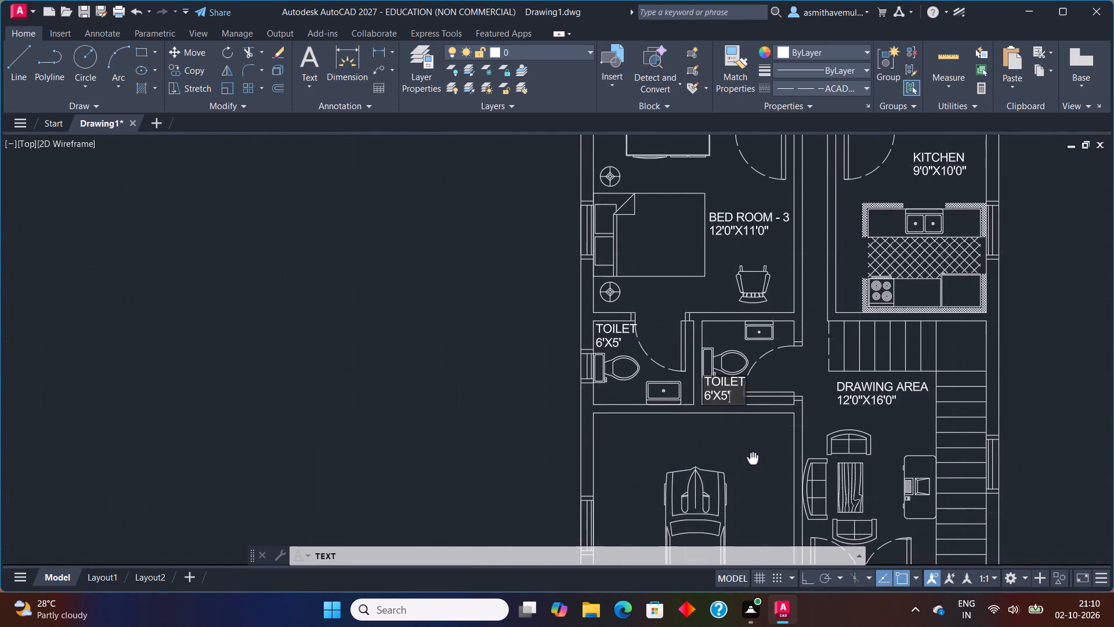
pyautogui.moveTo(755, 448); pyautogui.dragTo(765, 356, button='middle')
pyautogui.scroll(-1, 765, 359)
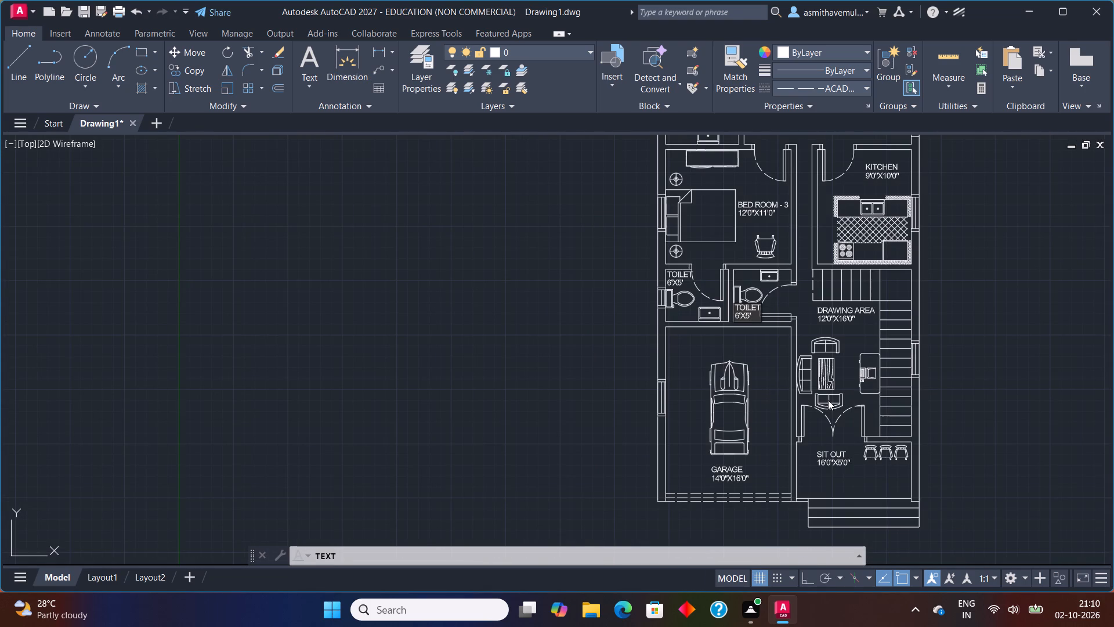
pyautogui.moveTo(830, 399); pyautogui.dragTo(788, 450, button='middle')
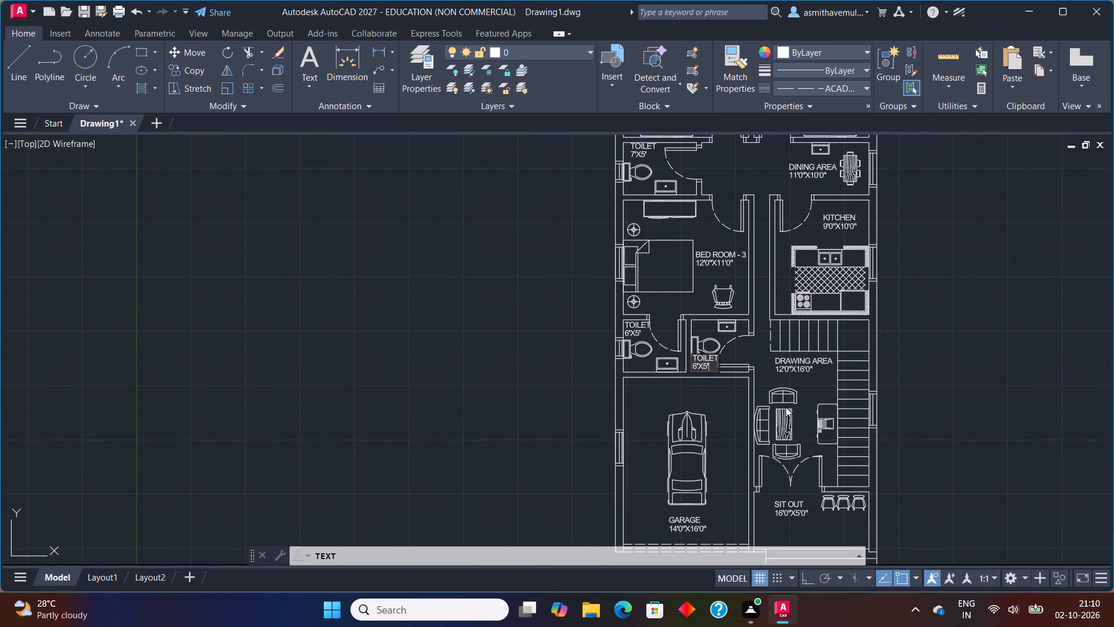
pyautogui.moveTo(786, 314); pyautogui.dragTo(744, 380, button='middle')
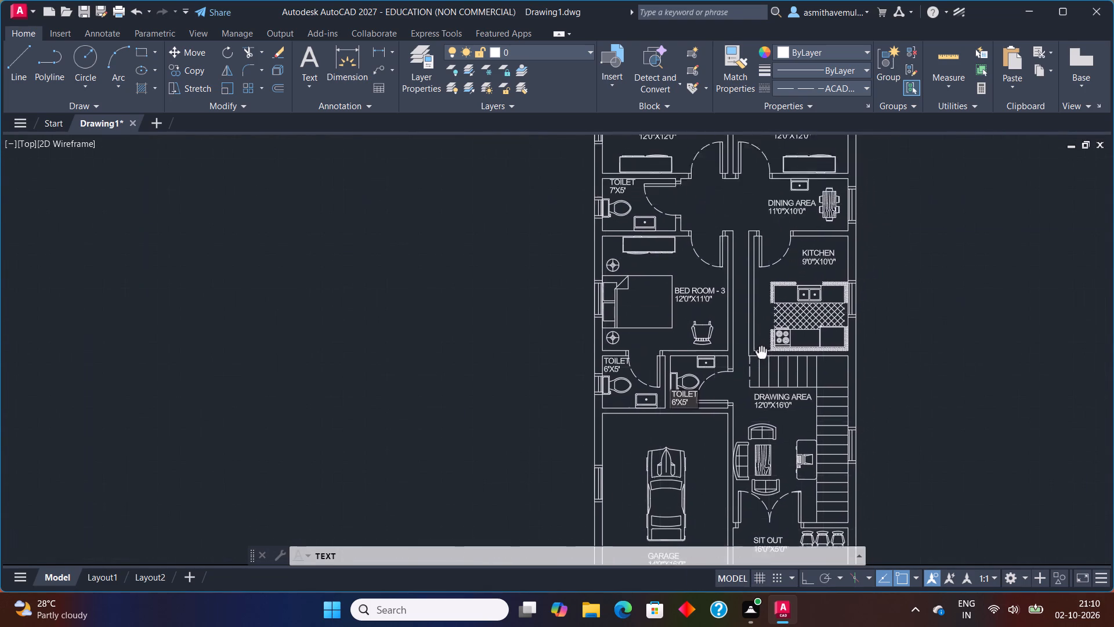
pyautogui.moveTo(744, 380); pyautogui.dragTo(726, 407, button='middle')
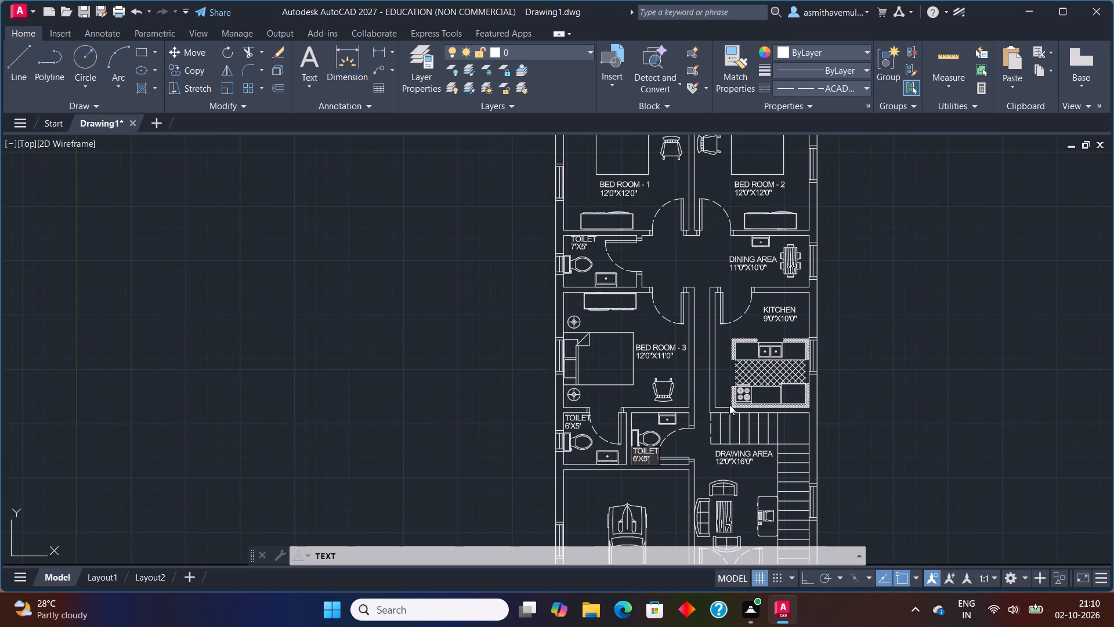
pyautogui.moveTo(730, 404); pyautogui.dragTo(695, 448, button='middle')
pyautogui.click(871, 359)
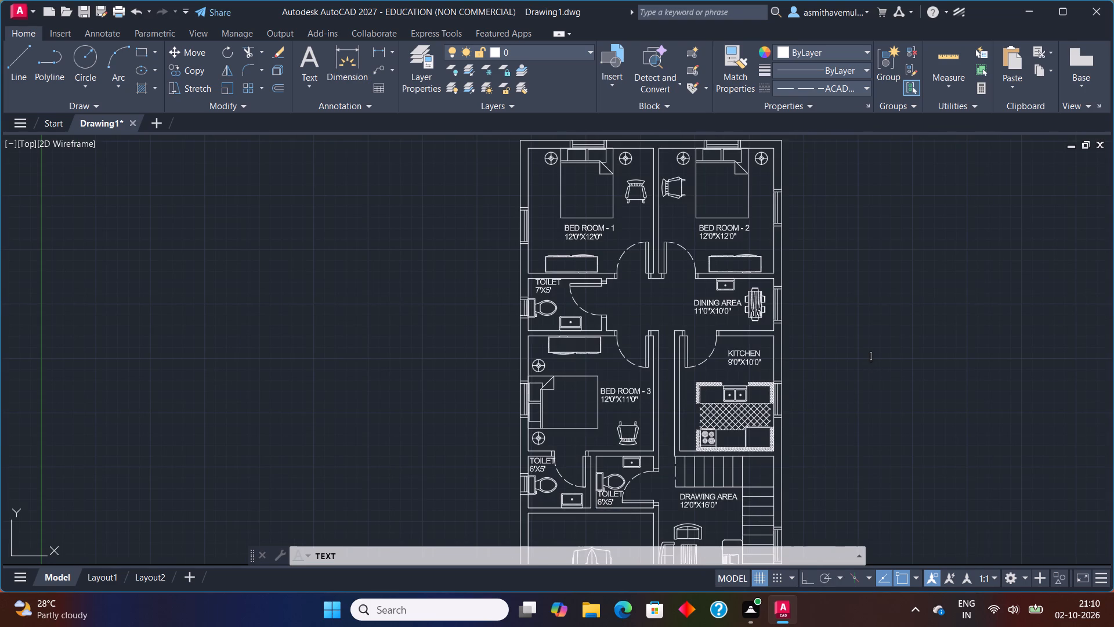
pyautogui.press('Escape')
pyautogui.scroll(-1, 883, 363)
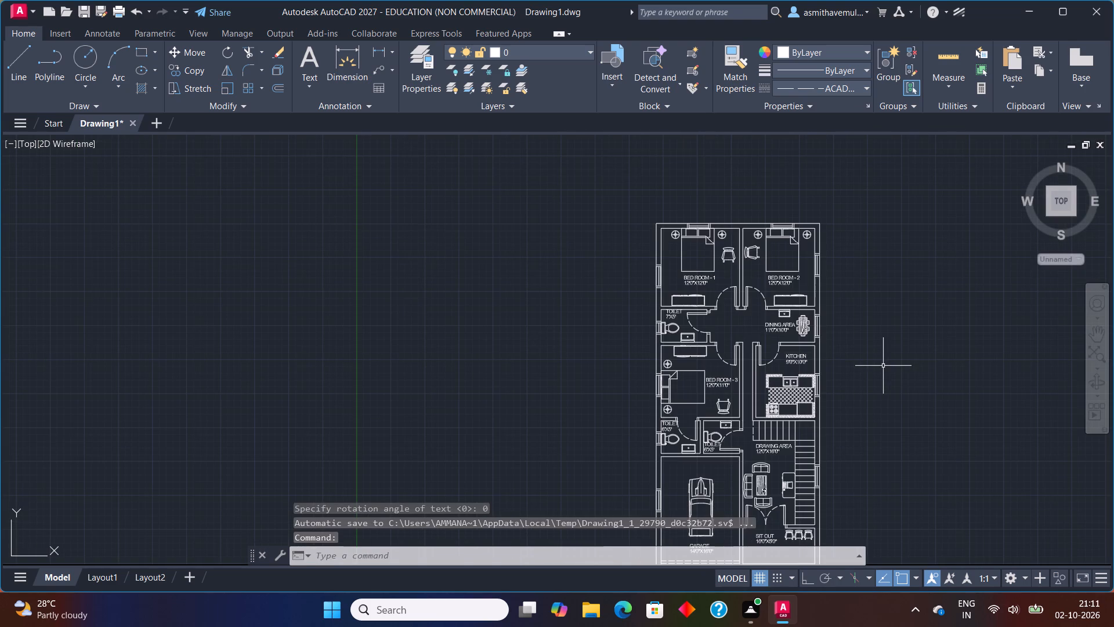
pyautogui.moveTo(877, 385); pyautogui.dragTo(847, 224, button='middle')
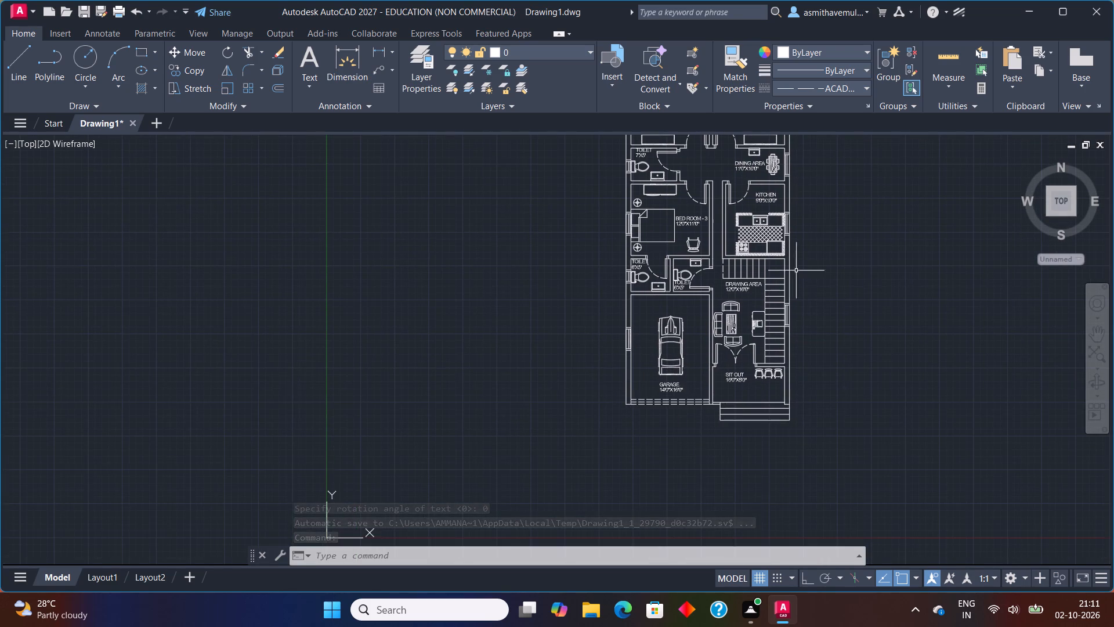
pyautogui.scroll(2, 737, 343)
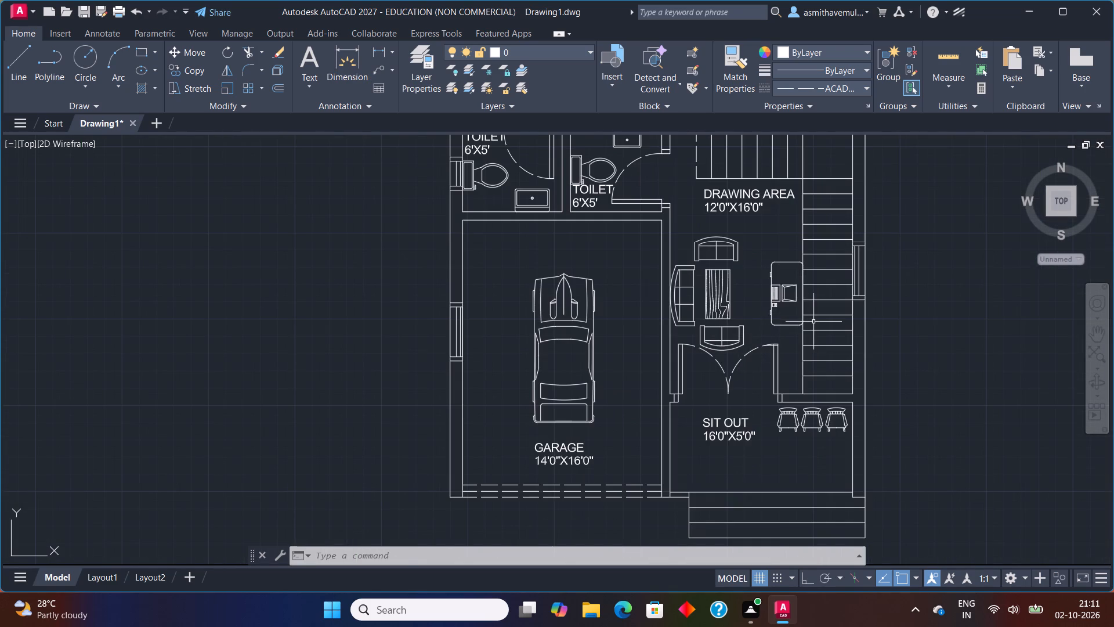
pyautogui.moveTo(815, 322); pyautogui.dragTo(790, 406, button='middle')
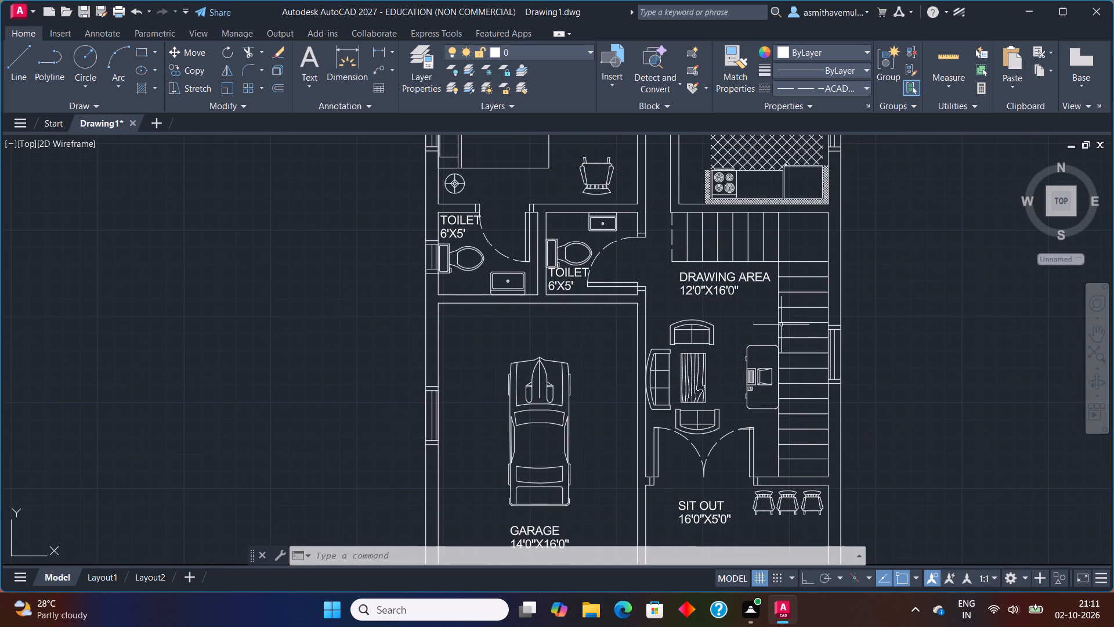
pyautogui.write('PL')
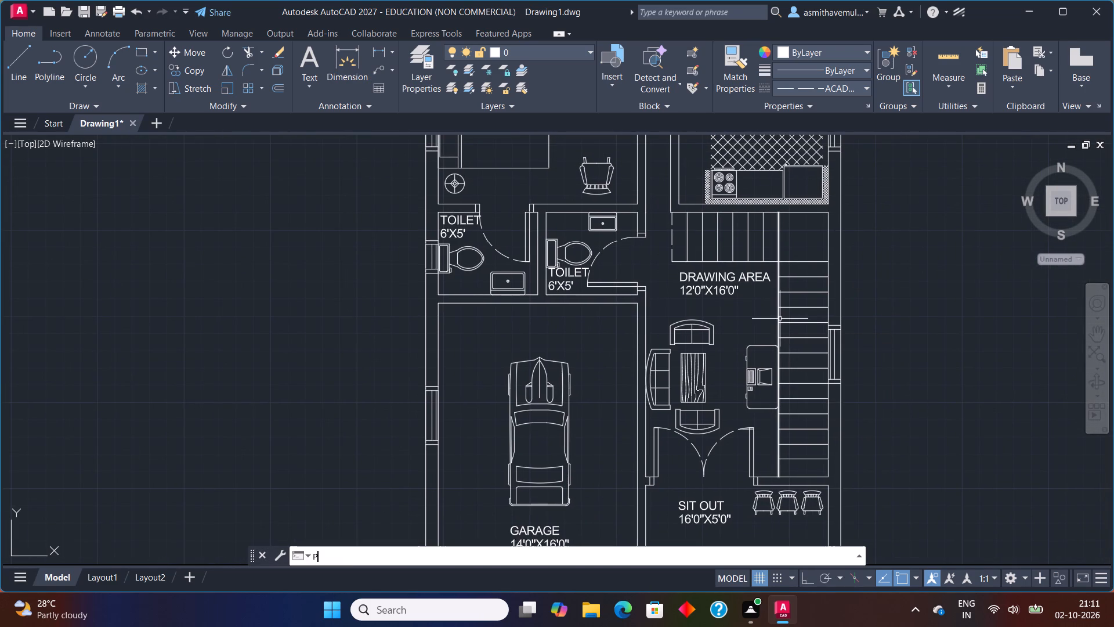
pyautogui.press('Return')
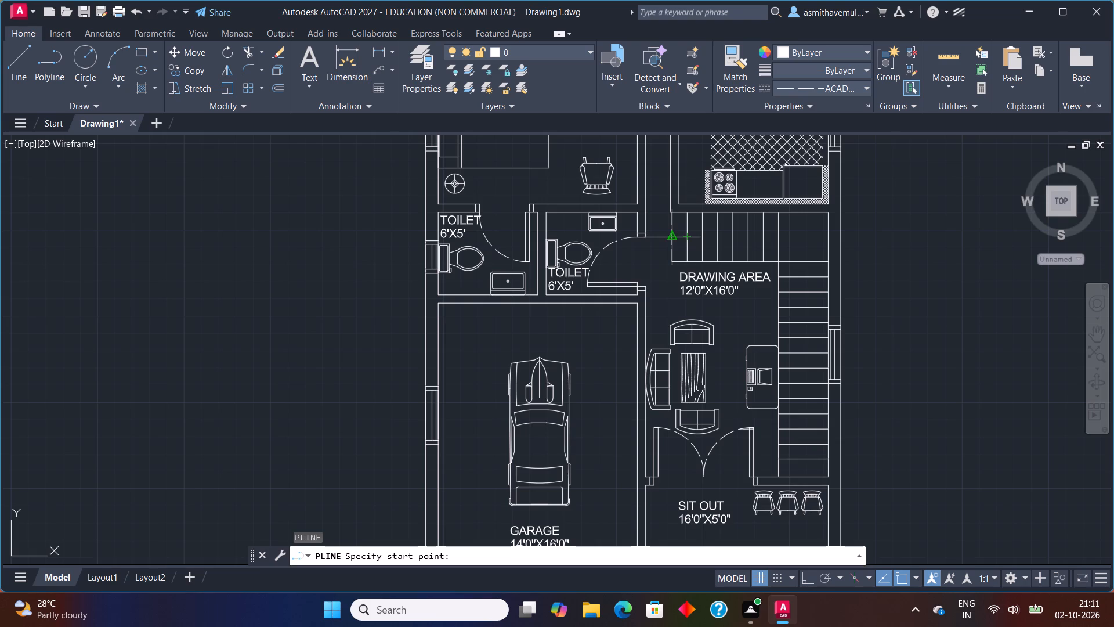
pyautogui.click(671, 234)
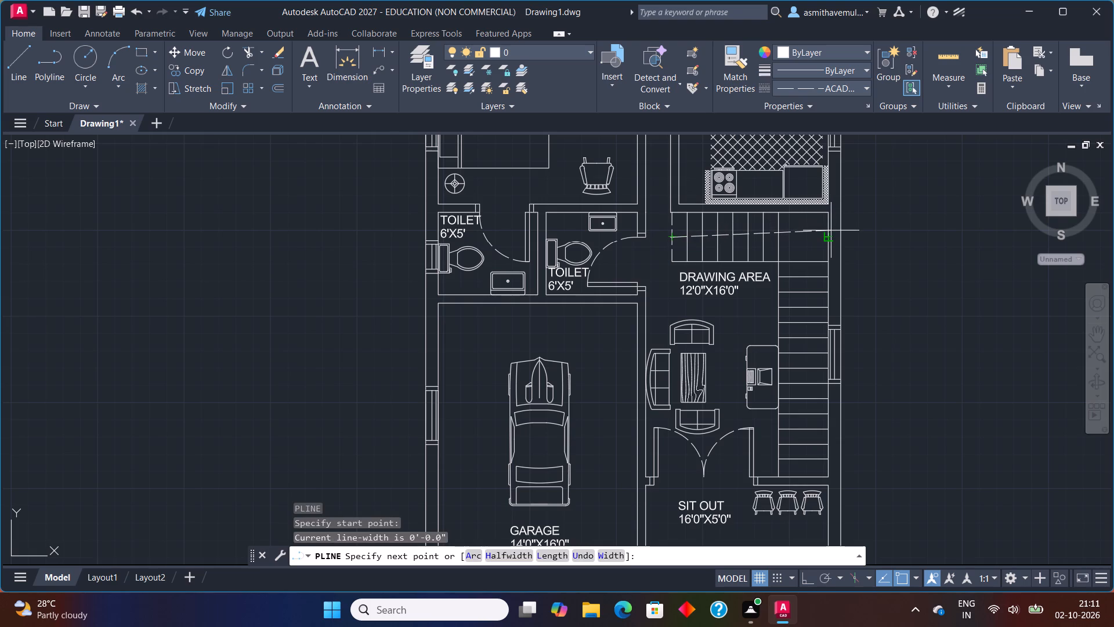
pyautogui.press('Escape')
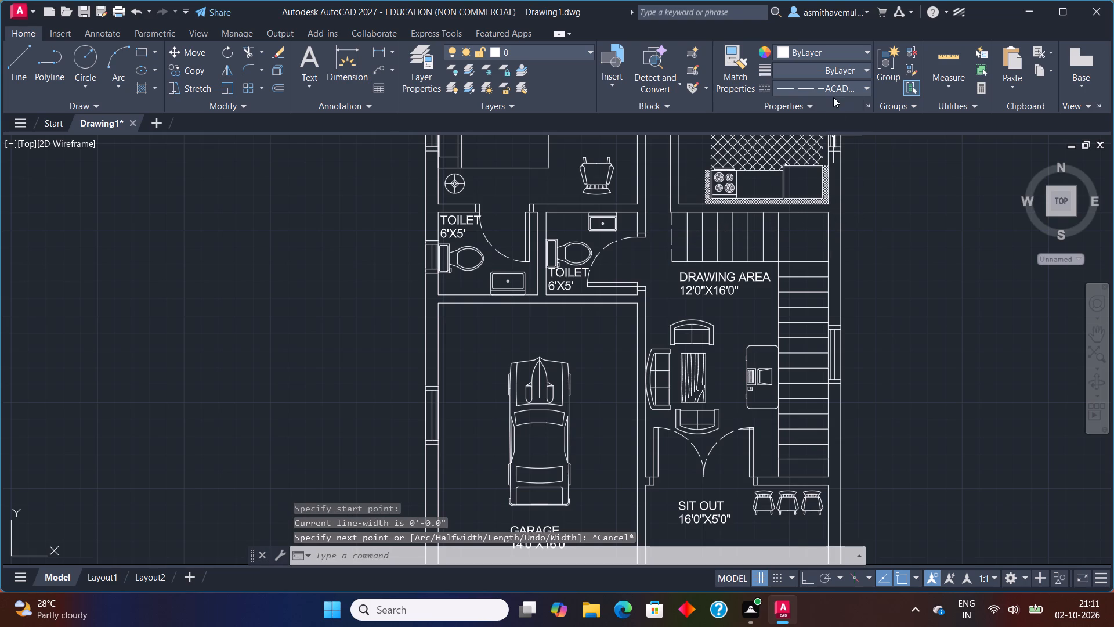
# Set the current linetype for new objects to ByLayer.
pyautogui.click(837, 84)
pyautogui.click(845, 106)
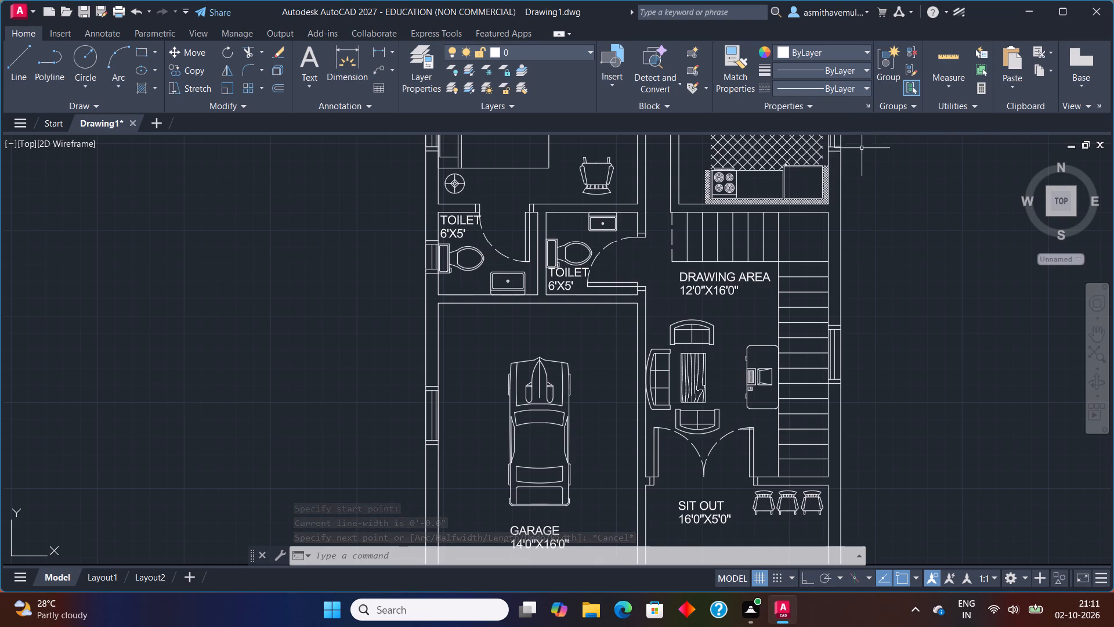